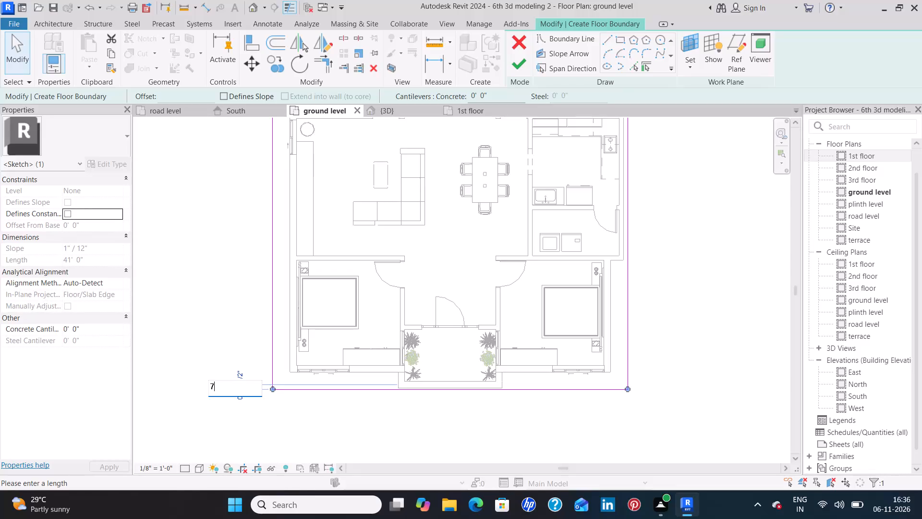
Set the floor sketch's front boundary line to a 7' offset beyond the porch.
{"action": "key", "text": "apostrophe"}
{"action": "key", "text": "Return"}
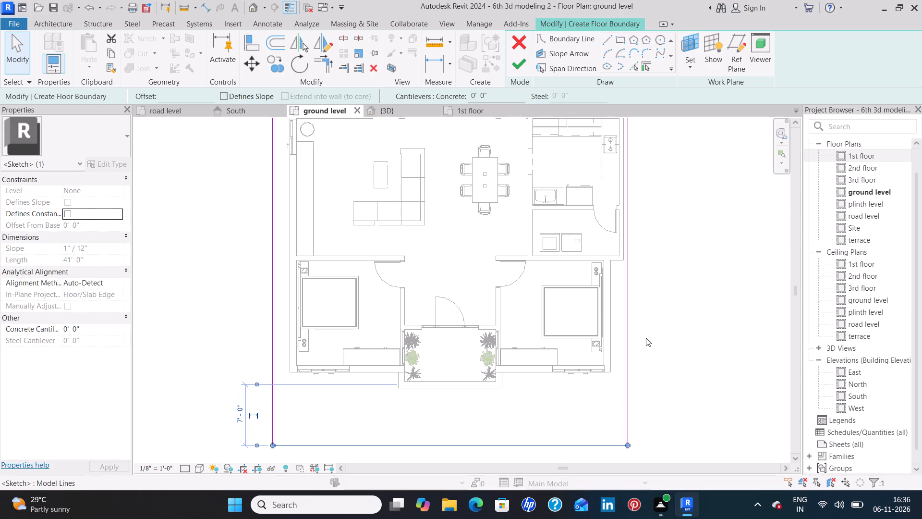
Set the floor sketch's right-side boundary line to a 7' offset from the building and finish the floor boundary.
{"action": "left_click", "coordinate": [631, 344]}
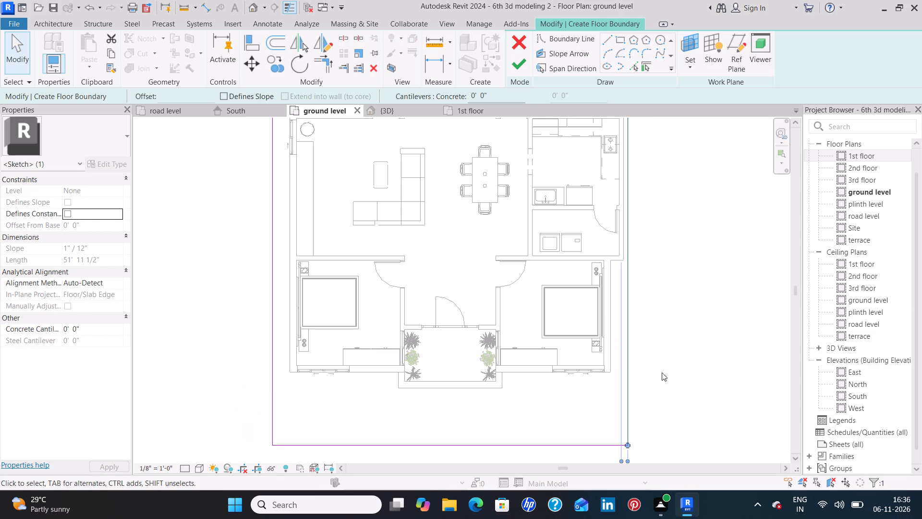
{"action": "middle_click_drag", "start_coordinate": [655, 376], "coordinate": [646, 245]}
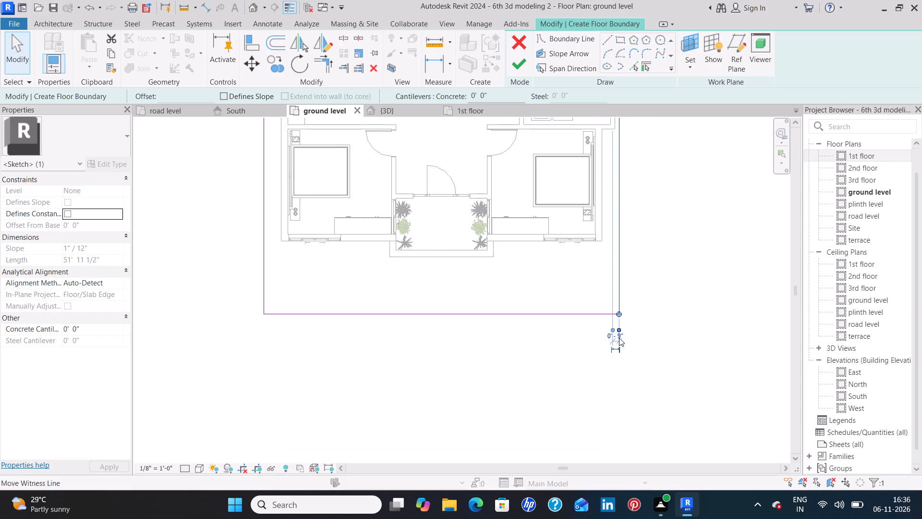
{"action": "left_click", "coordinate": [608, 339]}
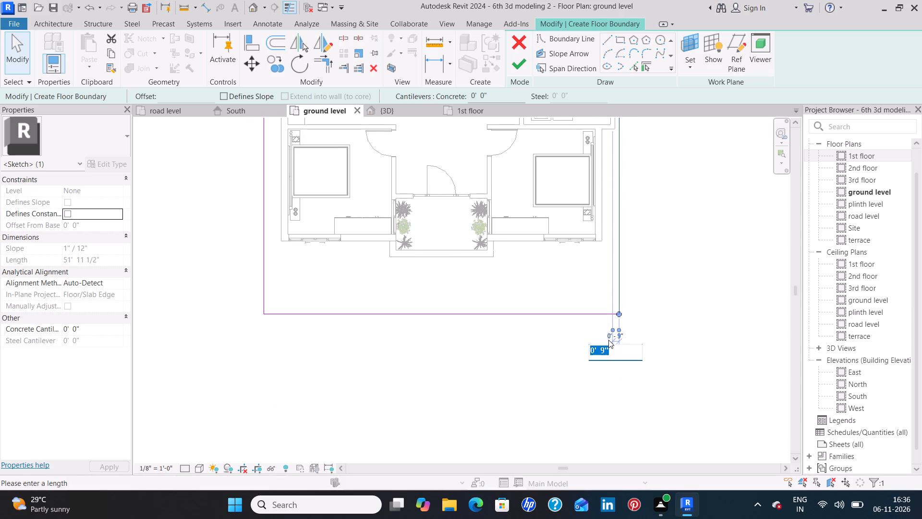
{"action": "key", "text": "BackSpace"}
{"action": "type", "text": "7'"}
{"action": "key", "text": "Return"}
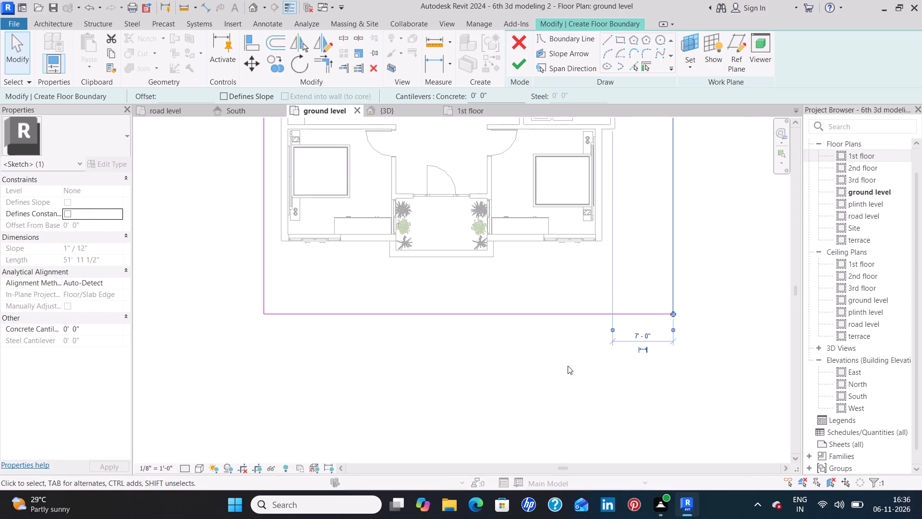
{"action": "left_click", "coordinate": [553, 371]}
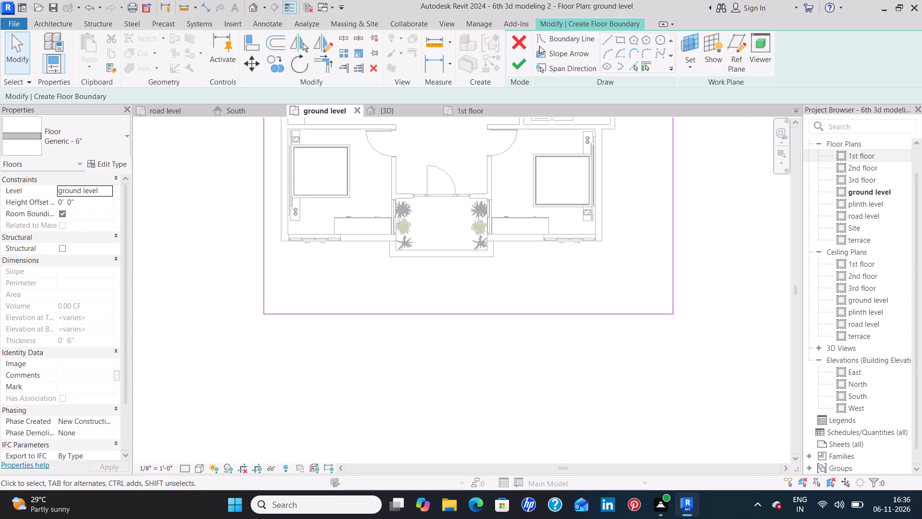
{"action": "left_click", "coordinate": [521, 59]}
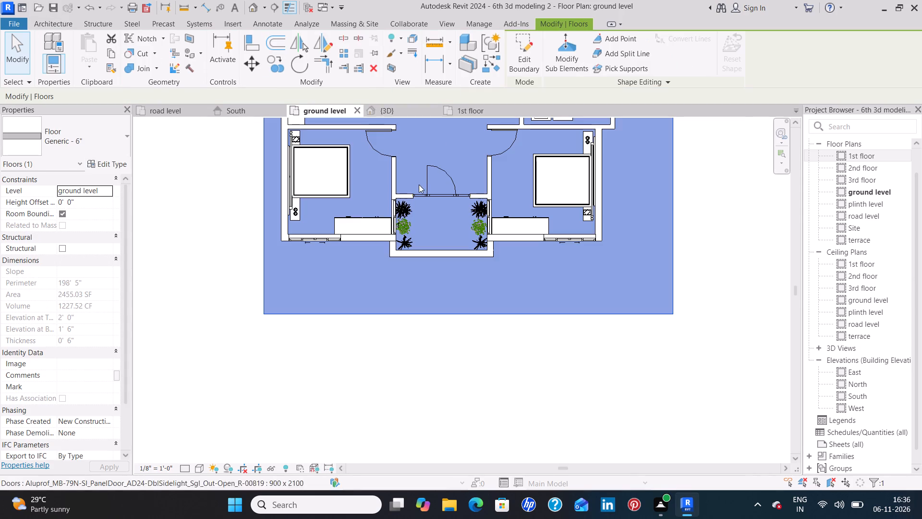
{"action": "left_click", "coordinate": [188, 281]}
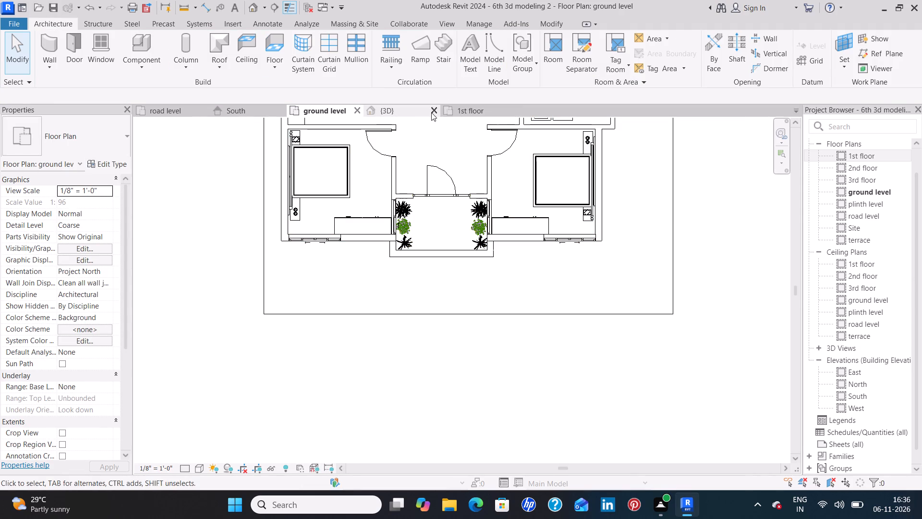
Examine the floor slab around the building and the plants on the entrance porch in the 3D view.
{"action": "left_click", "coordinate": [413, 108]}
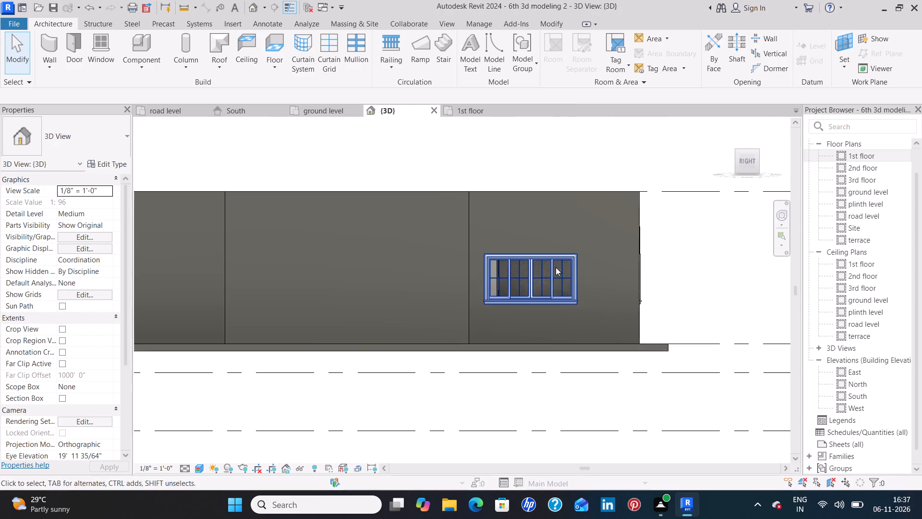
{"action": "left_click", "coordinate": [726, 125]}
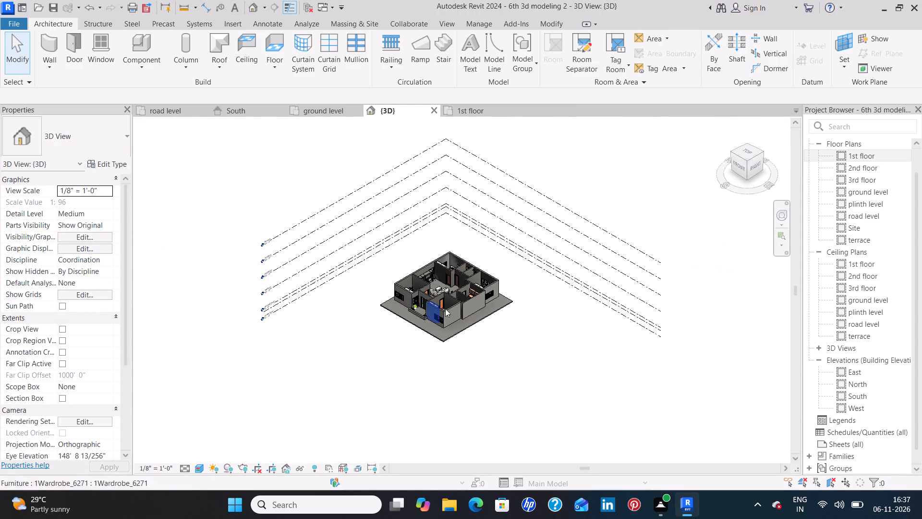
{"action": "scroll", "coordinate": [438, 313], "scroll_direction": "up", "scroll_amount": 8}
{"action": "scroll", "coordinate": [399, 314], "scroll_direction": "up", "scroll_amount": 8}
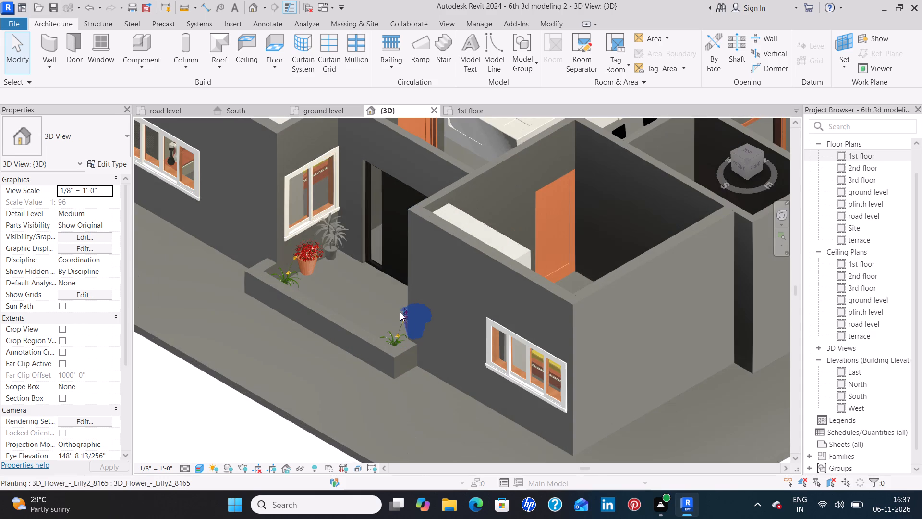
{"action": "scroll", "coordinate": [394, 308], "scroll_direction": "up", "scroll_amount": 3}
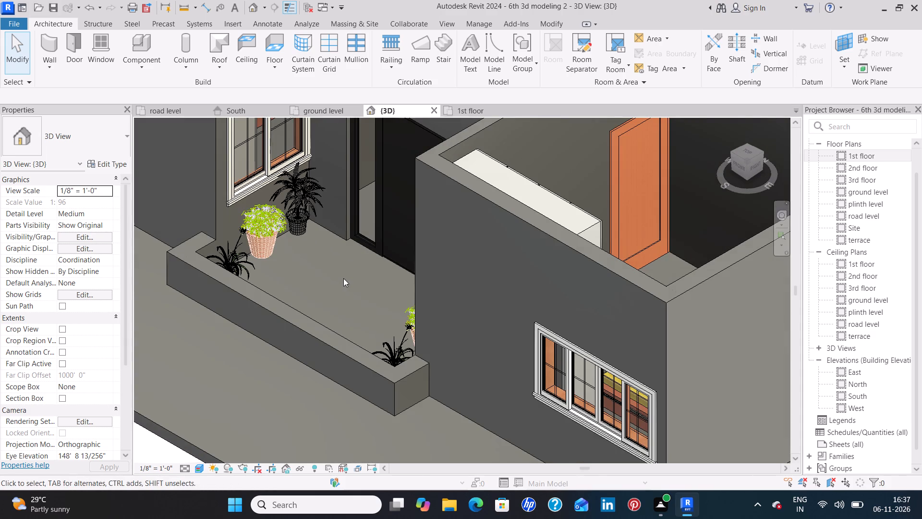
{"action": "middle_click_drag", "start_coordinate": [343, 278], "coordinate": [332, 308], "text": "shift"}
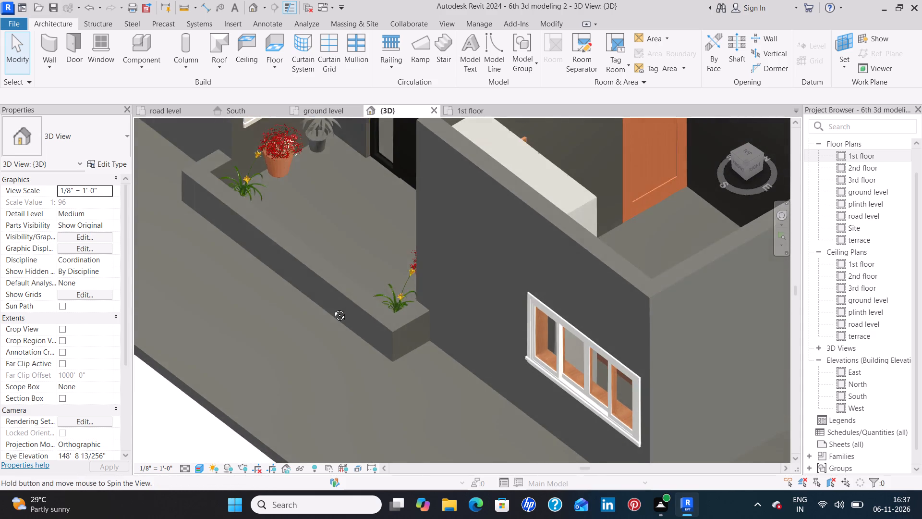
{"action": "middle_click_drag", "start_coordinate": [332, 308], "coordinate": [288, 250], "text": "shift"}
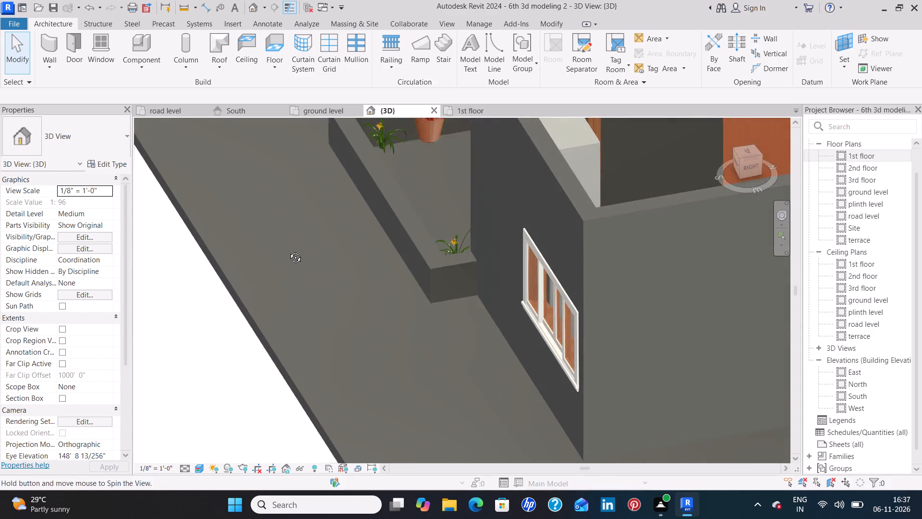
{"action": "middle_click_drag", "start_coordinate": [288, 250], "coordinate": [282, 227], "text": "shift"}
{"action": "scroll", "coordinate": [431, 241], "scroll_direction": "up", "scroll_amount": 7}
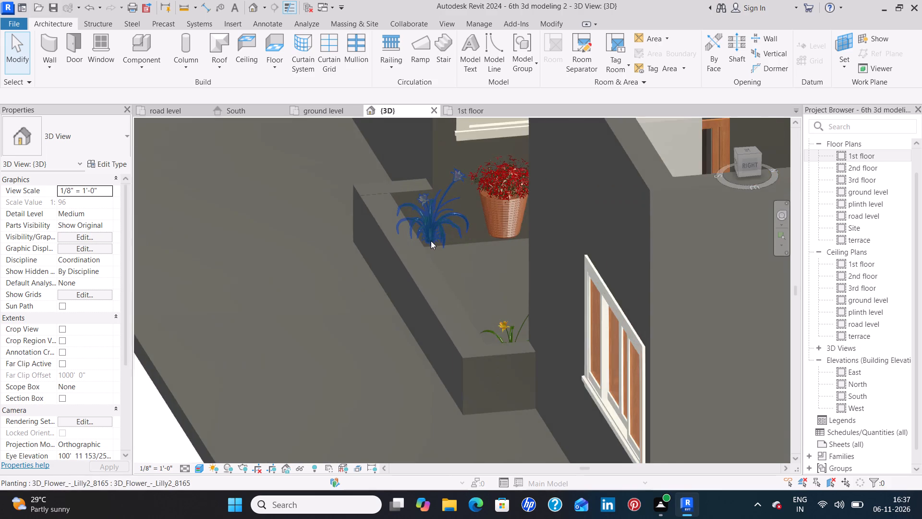
{"action": "scroll", "coordinate": [433, 237], "scroll_direction": "up", "scroll_amount": 4}
Set the elevation from level of both lily plants at the porch's front corners to 0.
{"action": "left_click", "coordinate": [432, 237]}
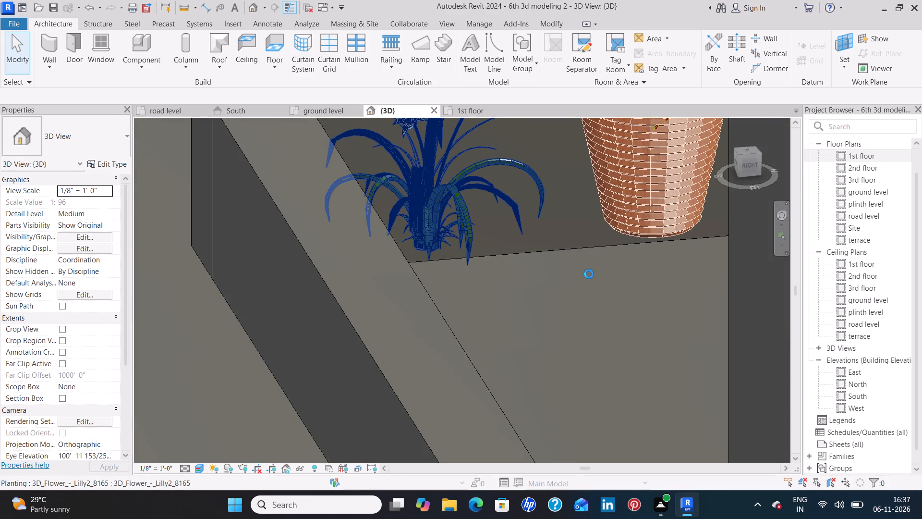
{"action": "middle_click_drag", "start_coordinate": [589, 274], "coordinate": [605, 302], "text": "shift"}
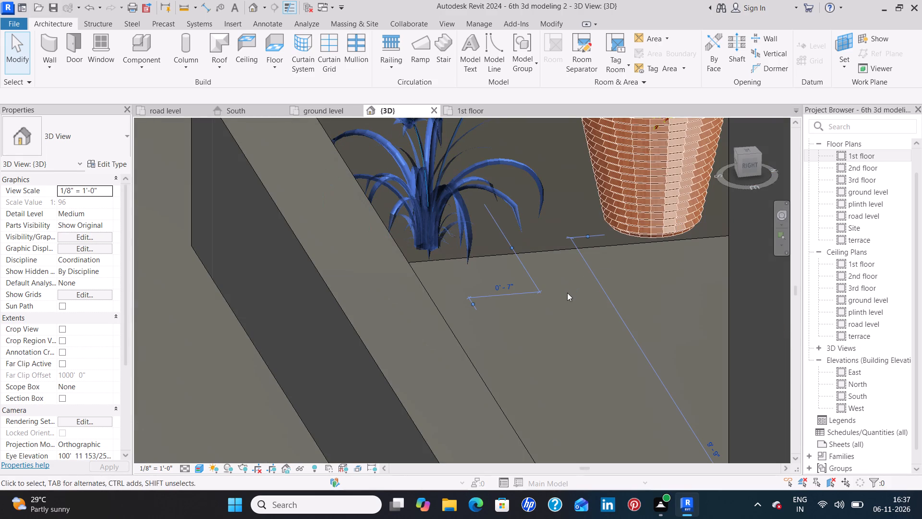
{"action": "middle_click", "coordinate": [566, 293], "text": "shift"}
{"action": "middle_click_drag", "start_coordinate": [557, 302], "coordinate": [559, 320], "text": "ctrl"}
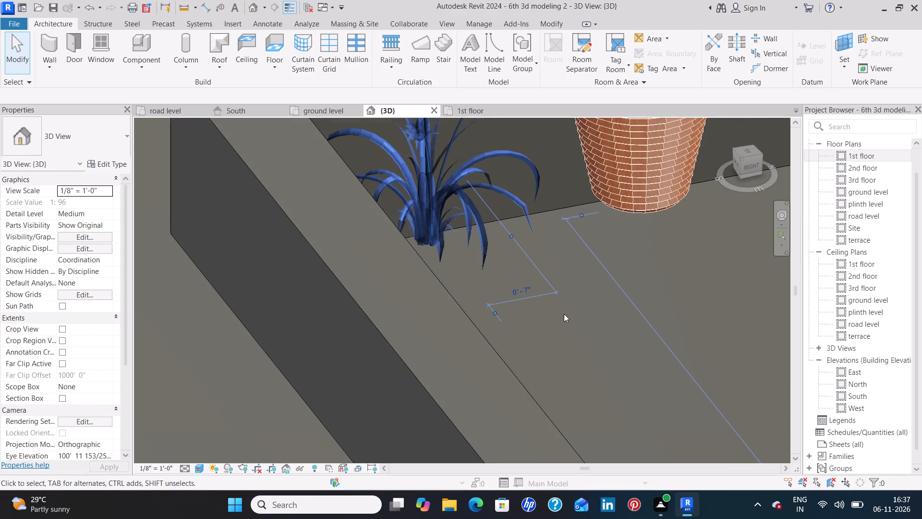
{"action": "middle_click_drag", "start_coordinate": [563, 311], "coordinate": [593, 330], "text": "ctrl"}
{"action": "scroll", "coordinate": [594, 328], "scroll_direction": "down", "scroll_amount": 4}
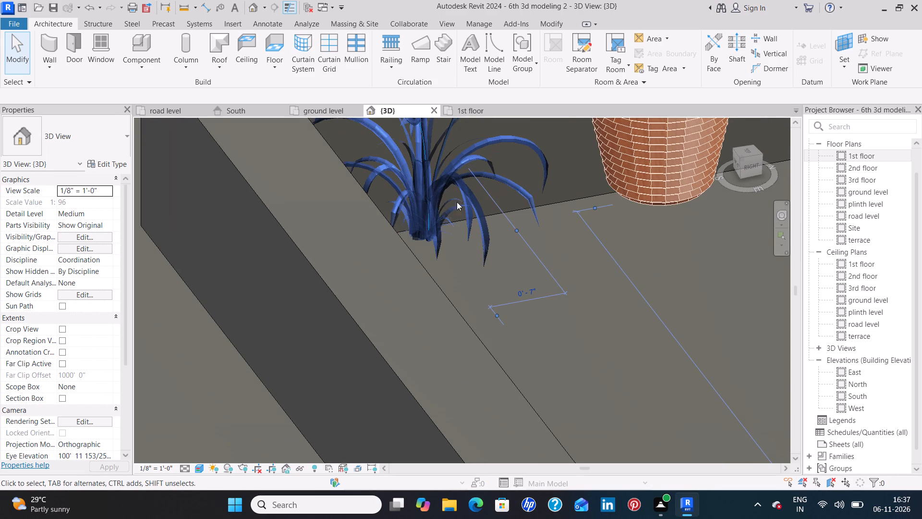
{"action": "left_click", "coordinate": [333, 108]}
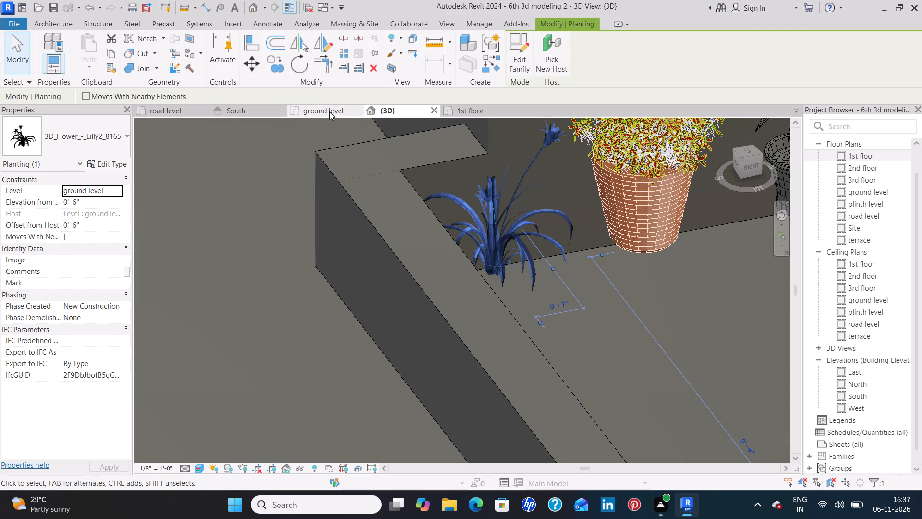
{"action": "left_click", "coordinate": [329, 111]}
{"action": "scroll", "coordinate": [426, 235], "scroll_direction": "up", "scroll_amount": 4}
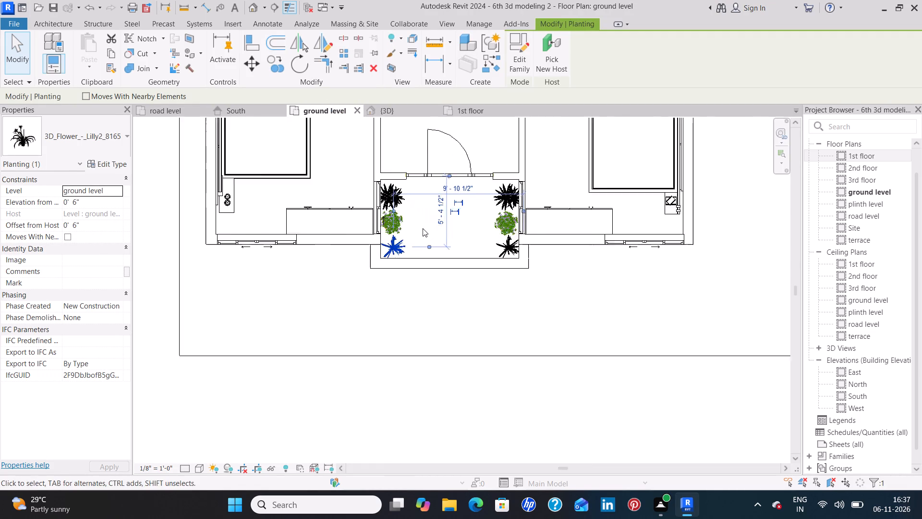
{"action": "scroll", "coordinate": [422, 228], "scroll_direction": "up", "scroll_amount": 4}
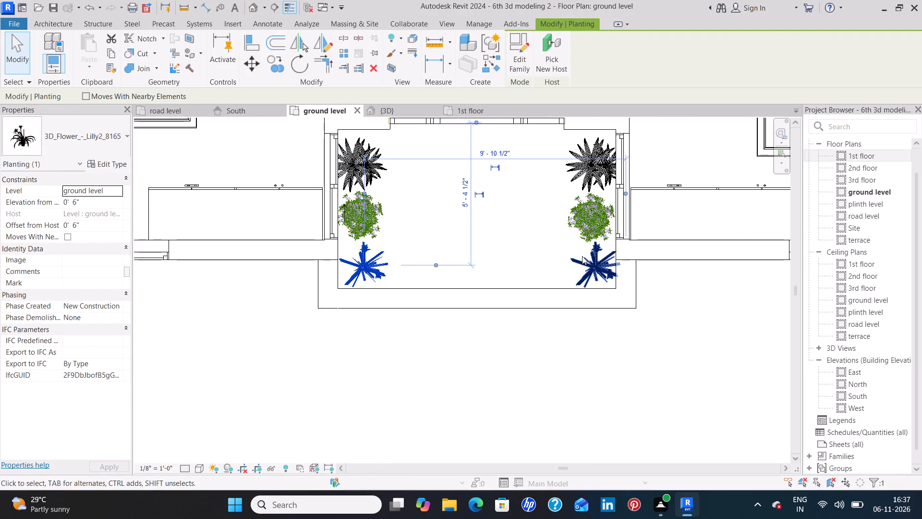
{"action": "left_click", "coordinate": [582, 256], "text": "ctrl"}
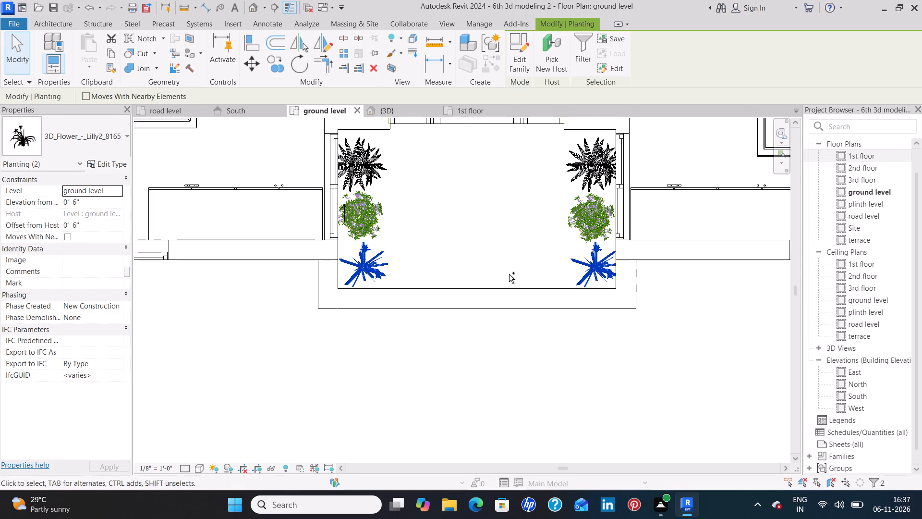
{"action": "left_click", "coordinate": [91, 206]}
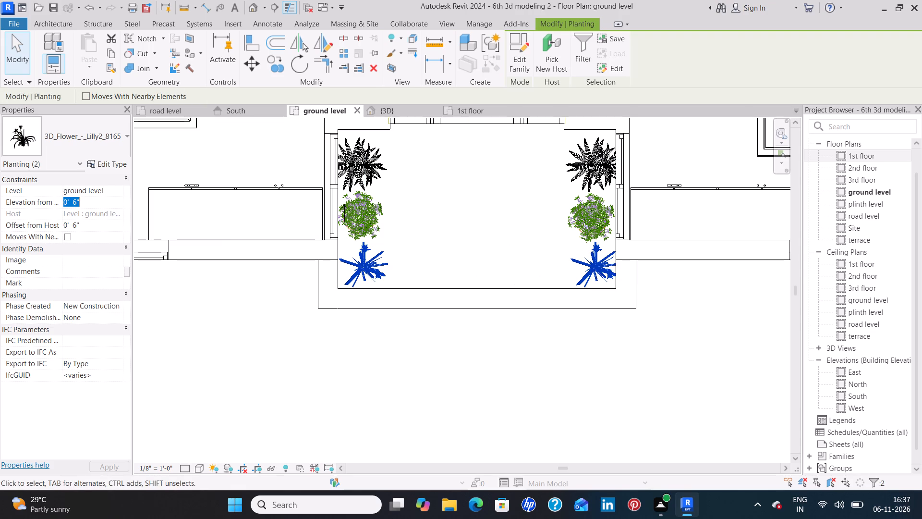
{"action": "key", "text": "BackSpace"}
{"action": "key", "text": "0"}
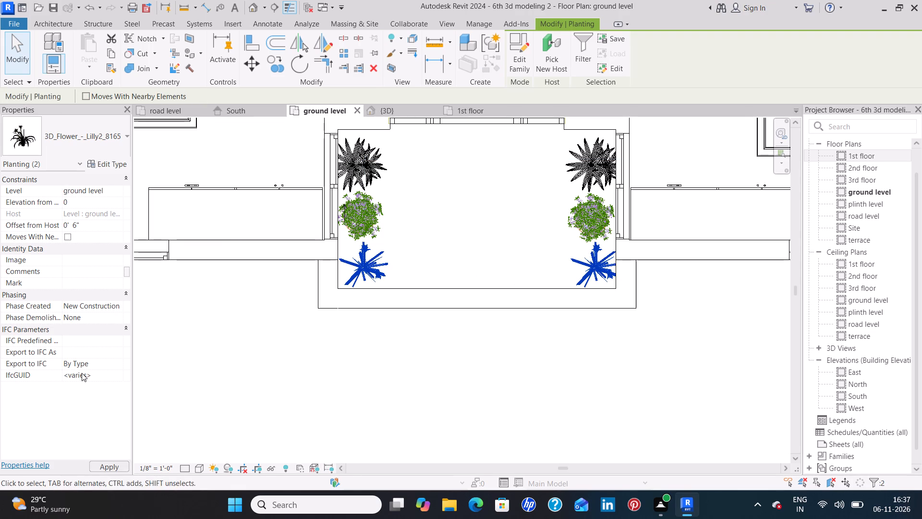
{"action": "left_click", "coordinate": [114, 469]}
{"action": "left_click", "coordinate": [186, 416]}
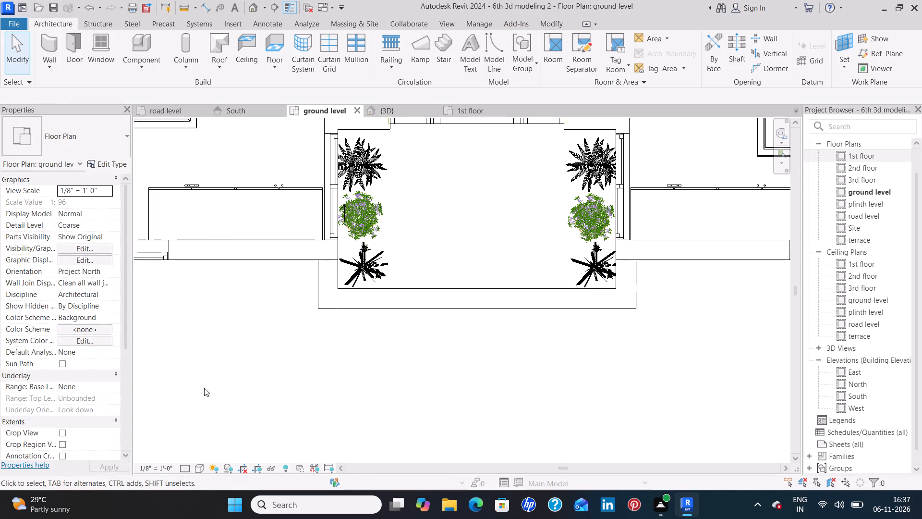
Set the elevation from level of both potted flowers in the middle of the porch sides to 0.
{"action": "left_click", "coordinate": [369, 225]}
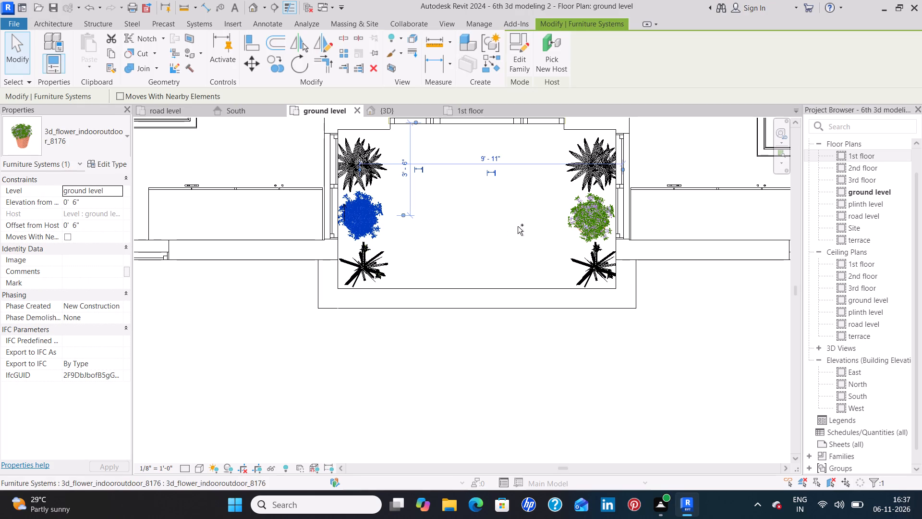
{"action": "left_click", "coordinate": [580, 205], "text": "ctrl"}
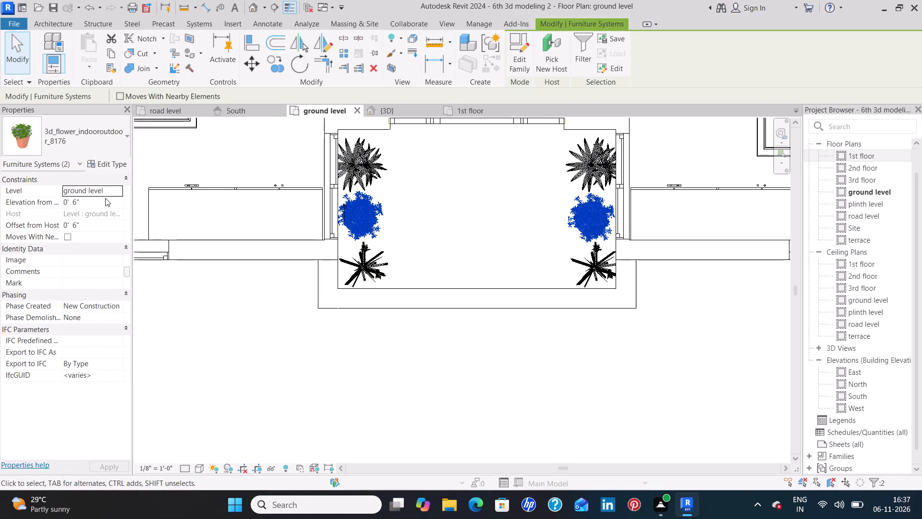
{"action": "left_click", "coordinate": [105, 198]}
{"action": "key", "text": "BackSpace"}
{"action": "key", "text": "0"}
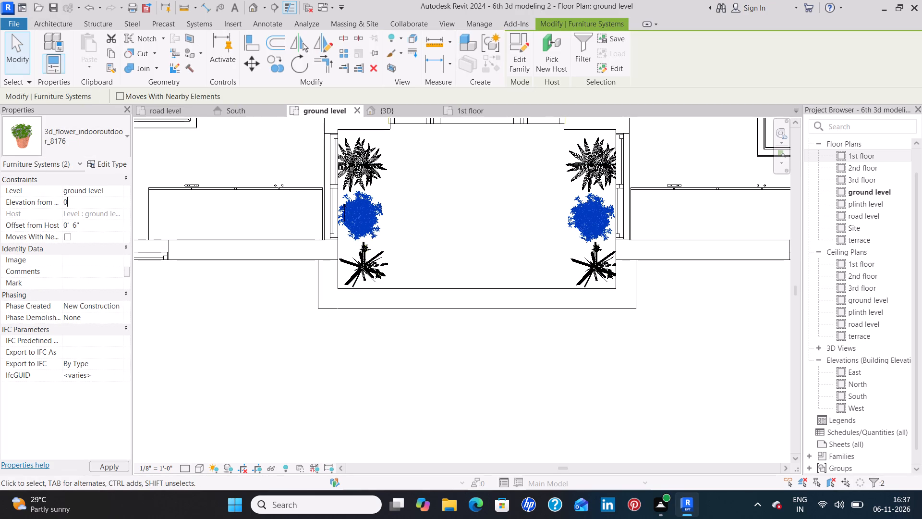
{"action": "left_click", "coordinate": [104, 466]}
{"action": "left_click", "coordinate": [198, 407]}
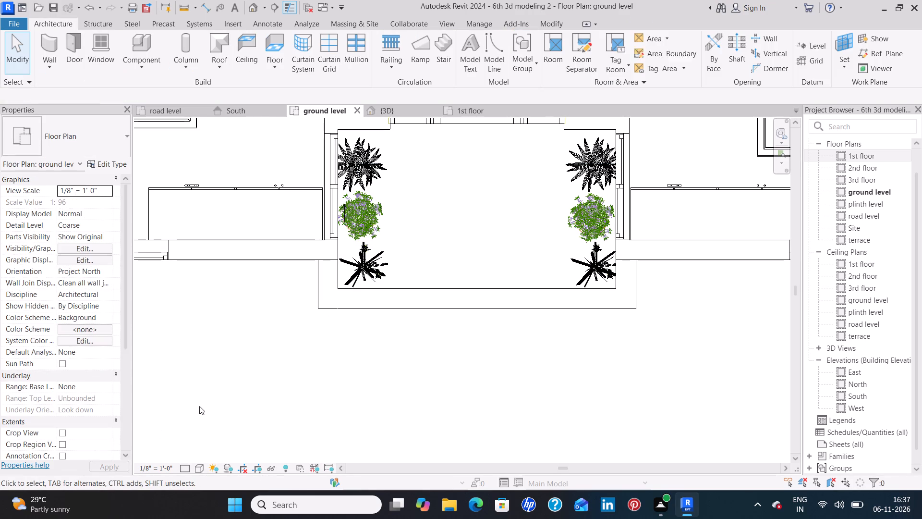
Set the elevation from level of both Plant_1_13792 plants on the house side of the entrance porch to 0.
{"action": "left_click", "coordinate": [357, 165]}
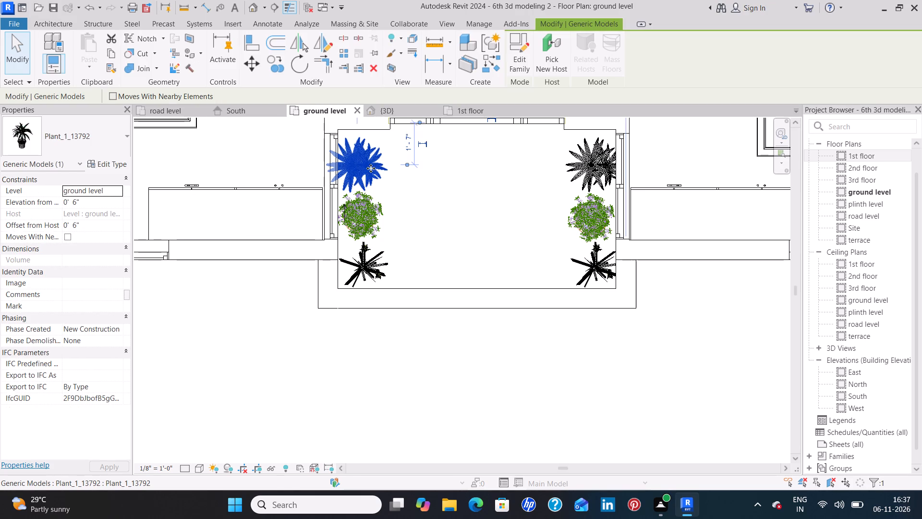
{"action": "left_click", "coordinate": [595, 154], "text": "ctrl"}
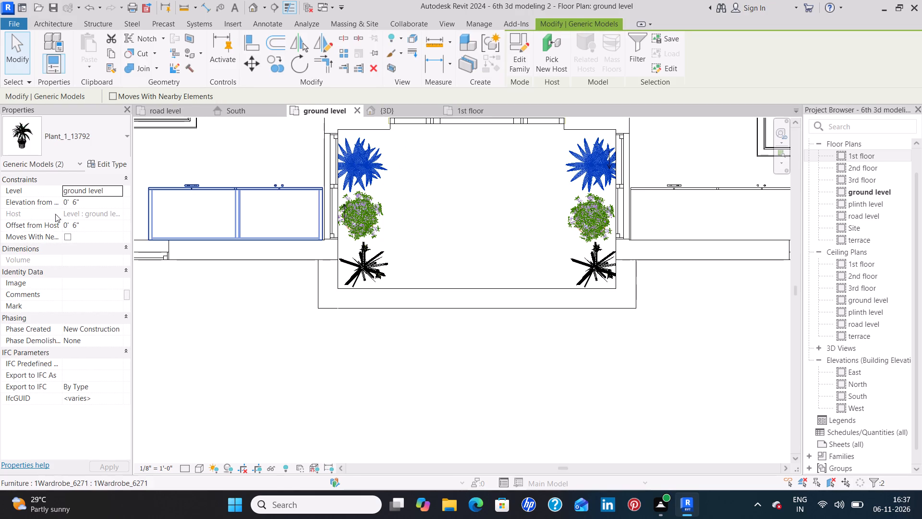
{"action": "left_click", "coordinate": [98, 200]}
{"action": "key", "text": "BackSpace"}
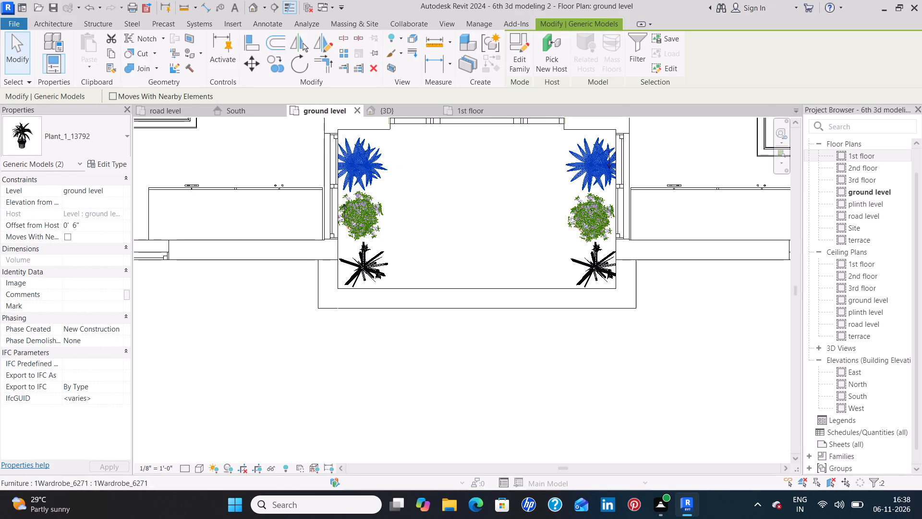
{"action": "key", "text": "0"}
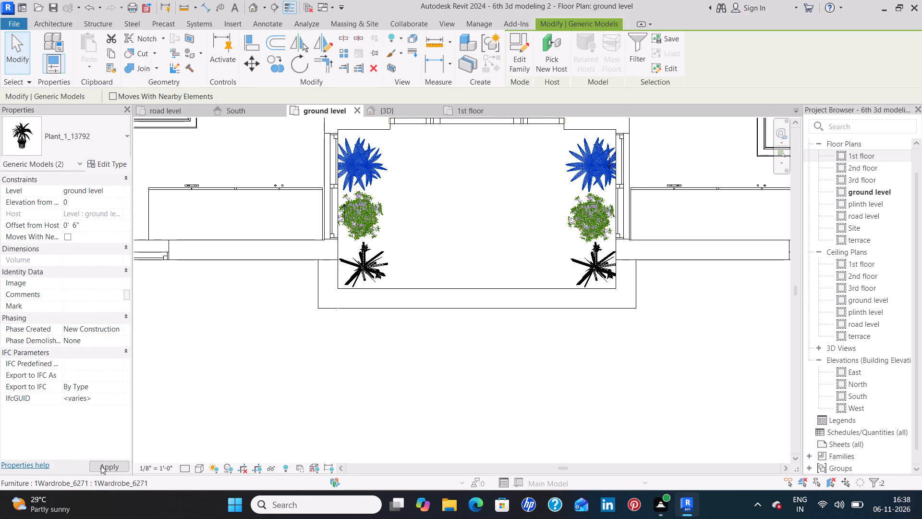
{"action": "left_click", "coordinate": [101, 466]}
{"action": "left_click", "coordinate": [226, 398]}
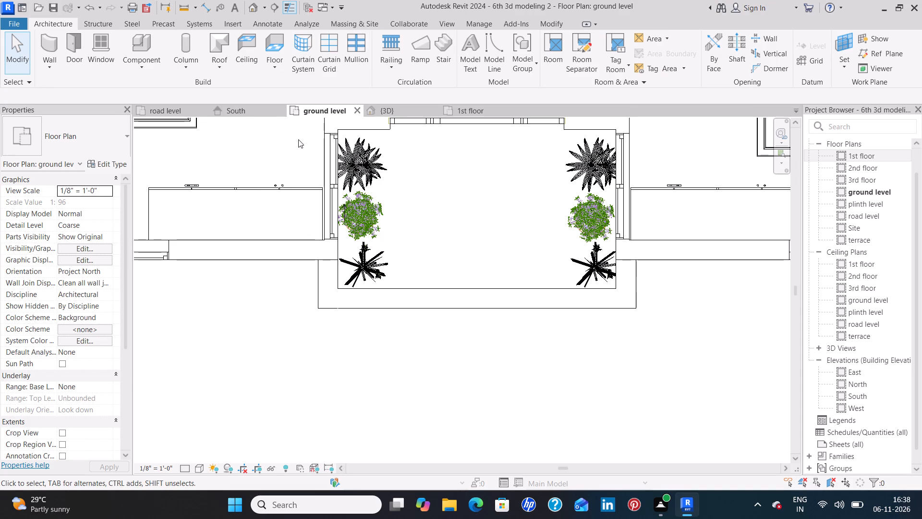
Examine the porch plants in the South elevation and the house layout in the ground level plan.
{"action": "left_click", "coordinate": [243, 107]}
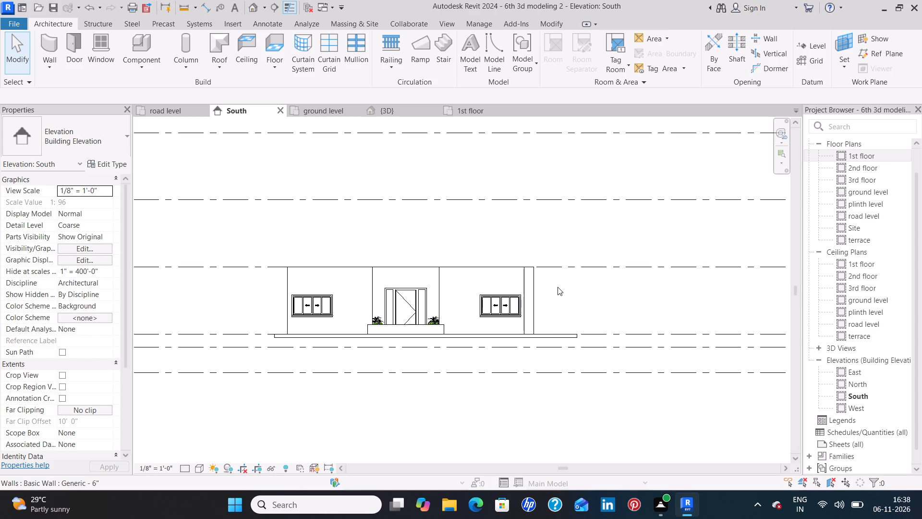
{"action": "left_click", "coordinate": [331, 109]}
{"action": "scroll", "coordinate": [445, 232], "scroll_direction": "down", "scroll_amount": 8}
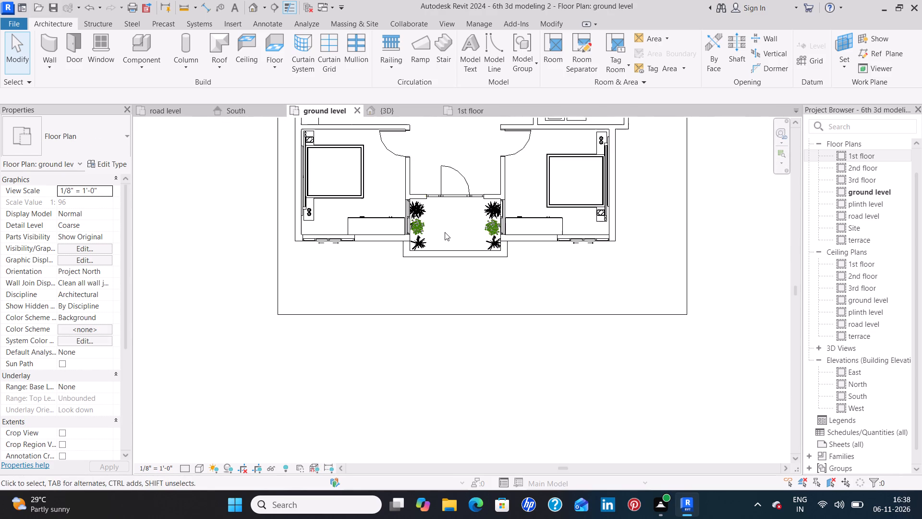
{"action": "middle_click_drag", "start_coordinate": [445, 232], "coordinate": [412, 319]}
{"action": "scroll", "coordinate": [400, 230], "scroll_direction": "down", "scroll_amount": 3}
{"action": "middle_click_drag", "start_coordinate": [408, 199], "coordinate": [389, 326]}
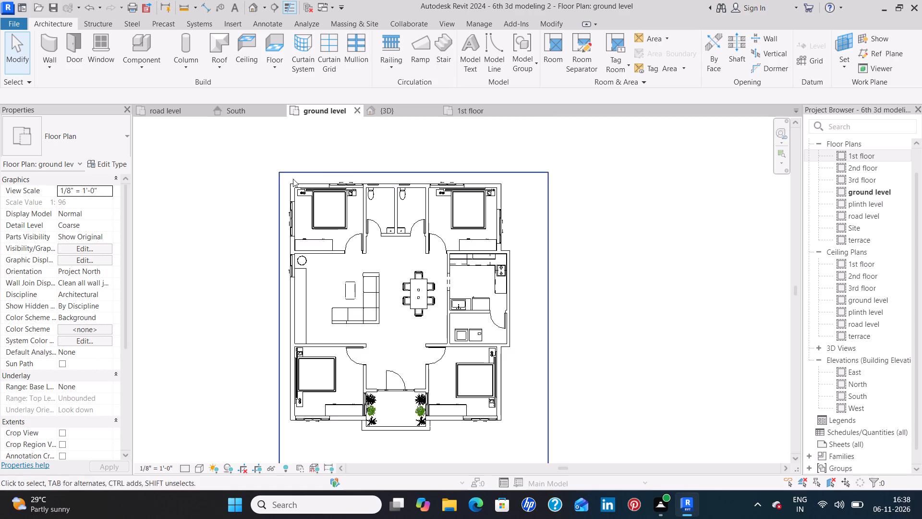
{"action": "scroll", "coordinate": [328, 191], "scroll_direction": "up", "scroll_amount": 3}
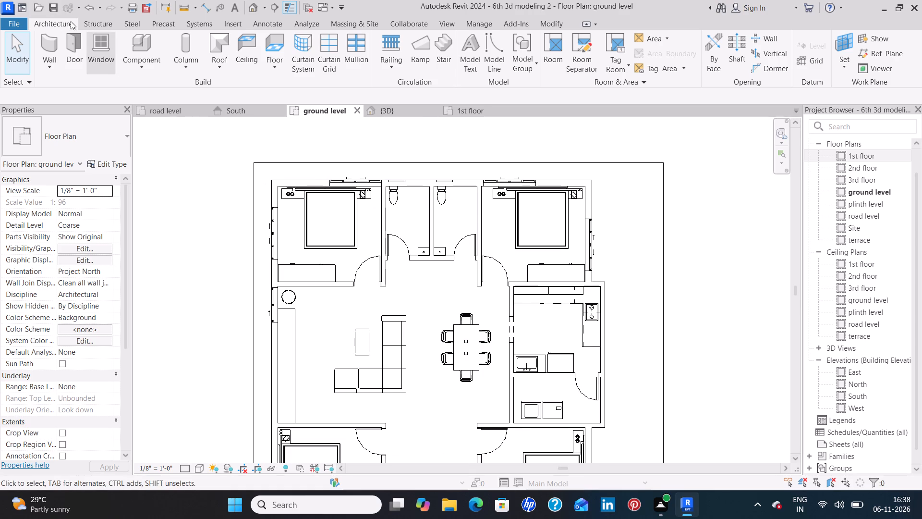
Start a structural column and load the Concrete-Rectangular-Column family from the US Structural Columns Concrete library folder.
{"action": "left_click", "coordinate": [186, 48]}
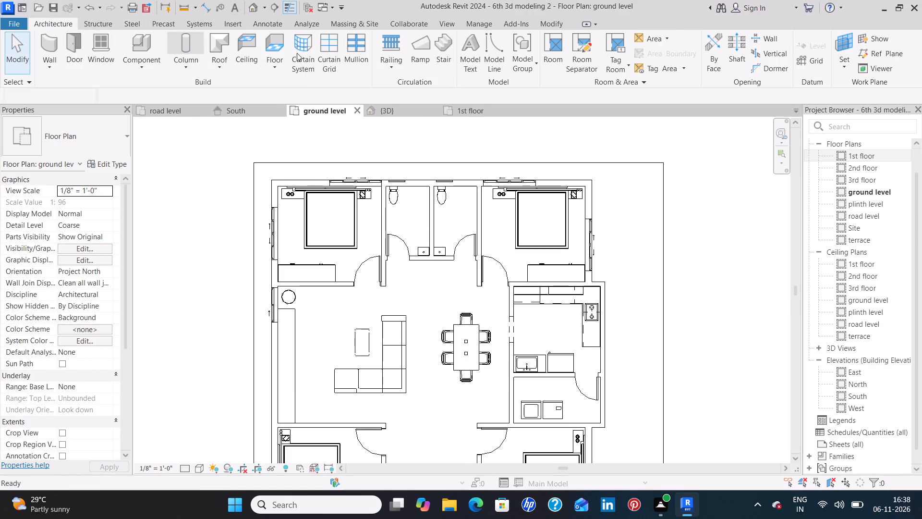
{"action": "left_click", "coordinate": [520, 55]}
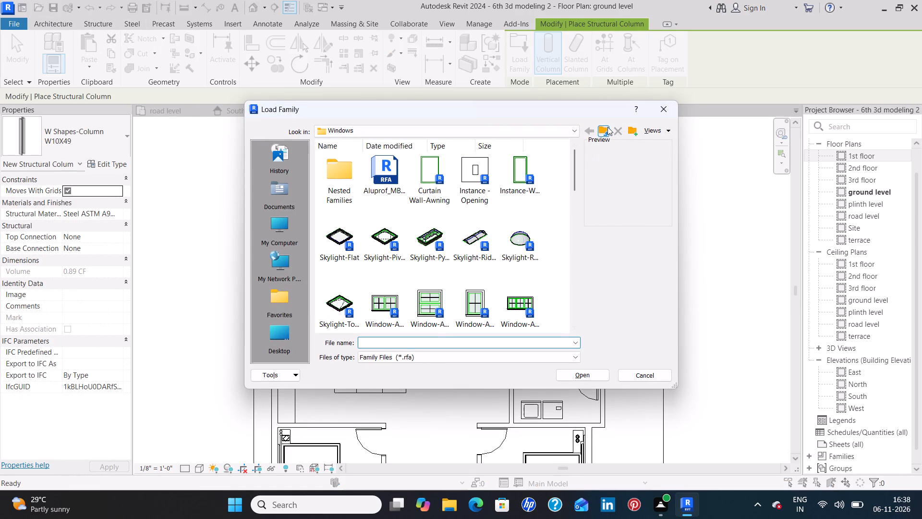
{"action": "left_click", "coordinate": [607, 127]}
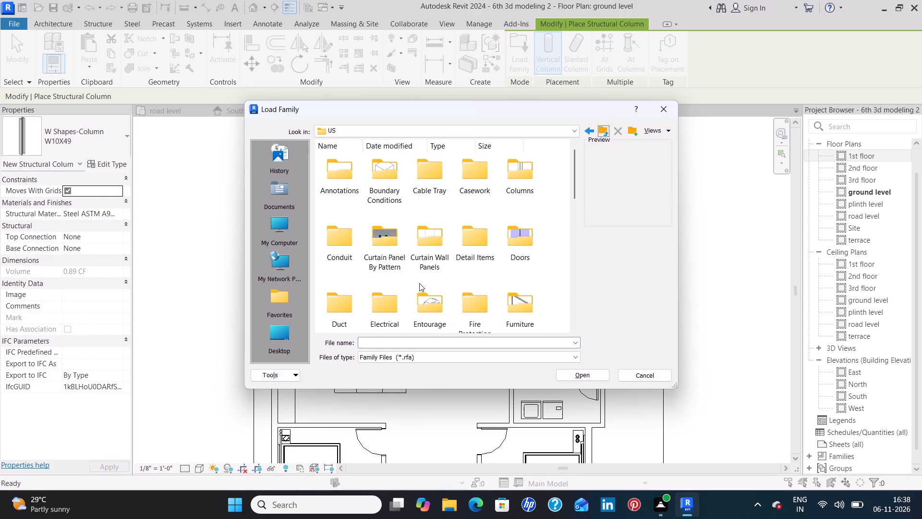
{"action": "scroll", "coordinate": [419, 283], "scroll_direction": "down", "scroll_amount": 3}
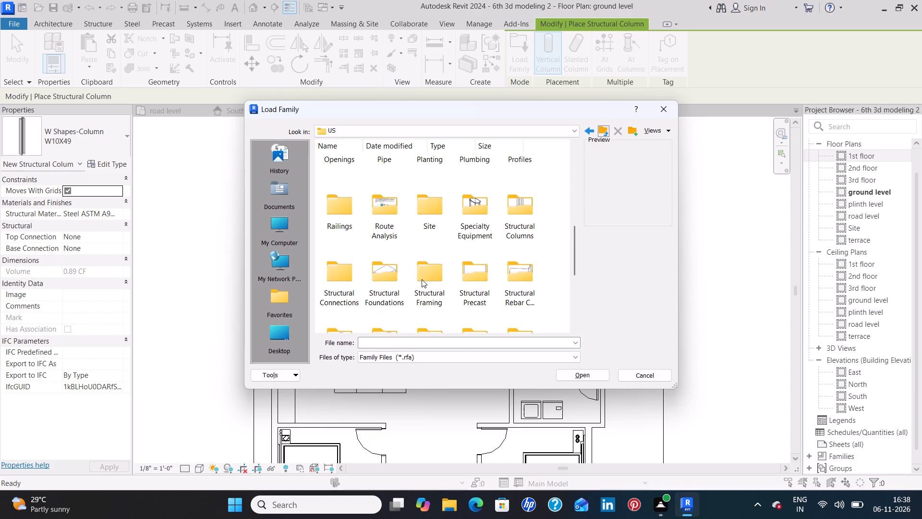
{"action": "double_click", "coordinate": [523, 205]}
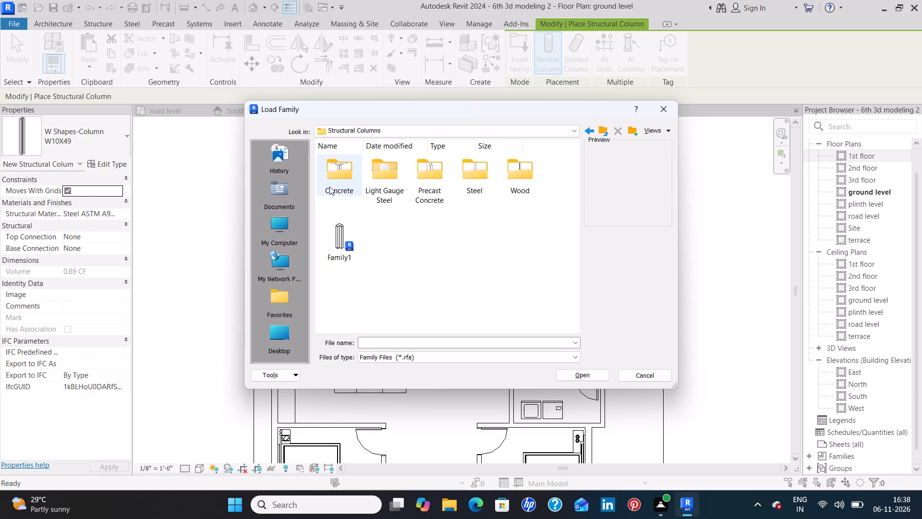
{"action": "double_click", "coordinate": [334, 170]}
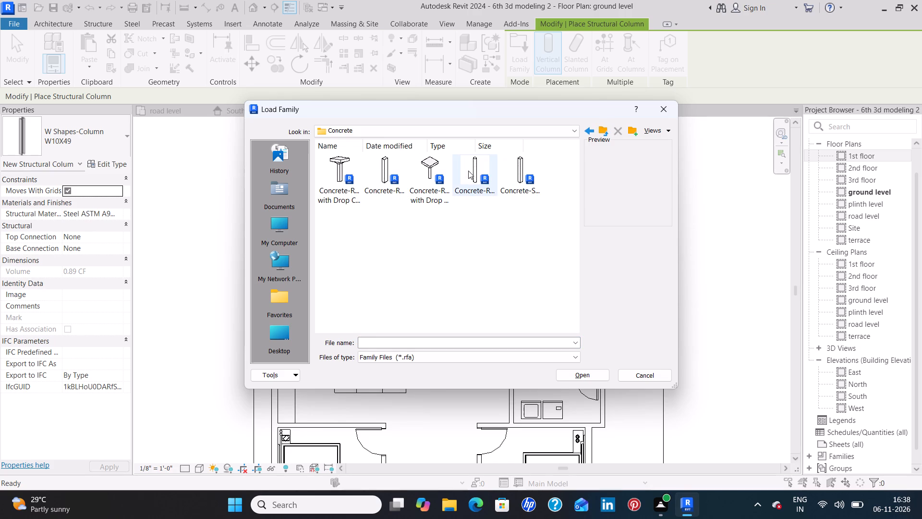
{"action": "left_click", "coordinate": [382, 179]}
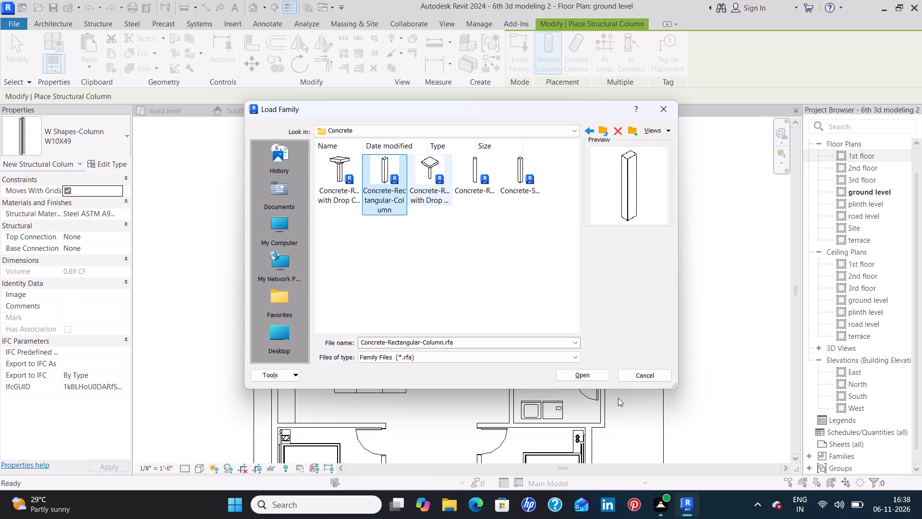
{"action": "left_click", "coordinate": [585, 378]}
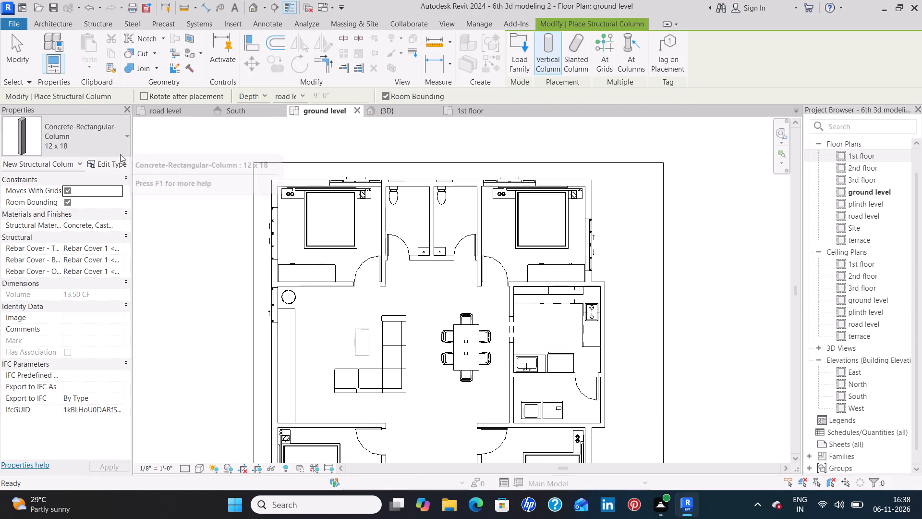
Duplicate the 12 x 18 concrete rectangular column type under the name 9*12.
{"action": "left_click", "coordinate": [112, 164]}
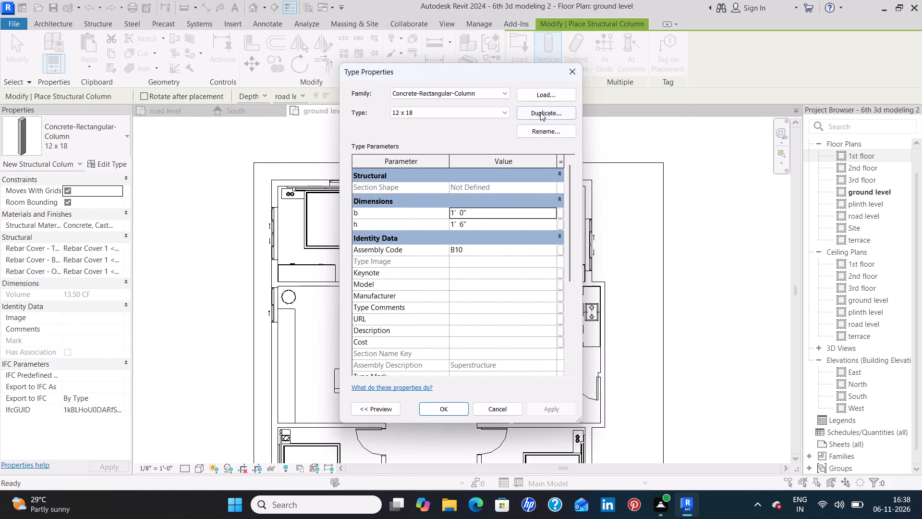
{"action": "left_click", "coordinate": [540, 112]}
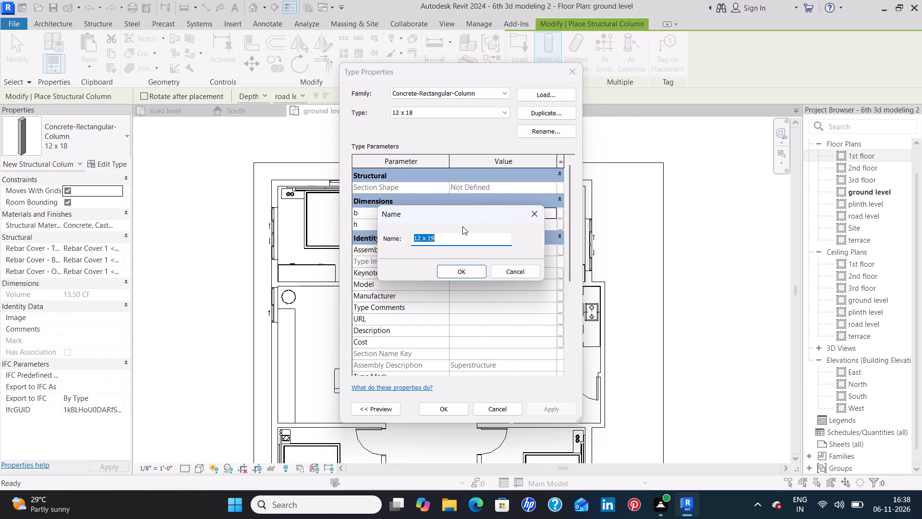
{"action": "key", "text": "BackSpace"}
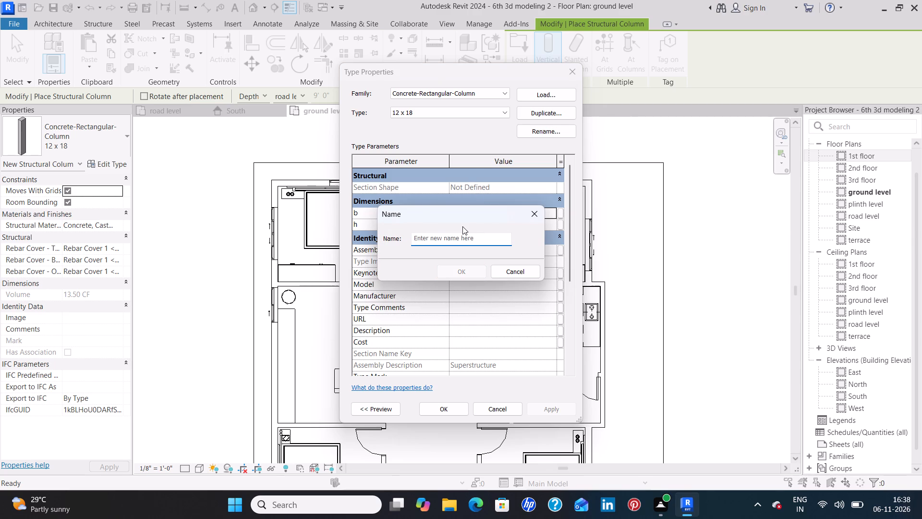
{"action": "key", "text": "9"}
{"action": "key", "text": "shift+asterisk"}
{"action": "type", "text": "12"}
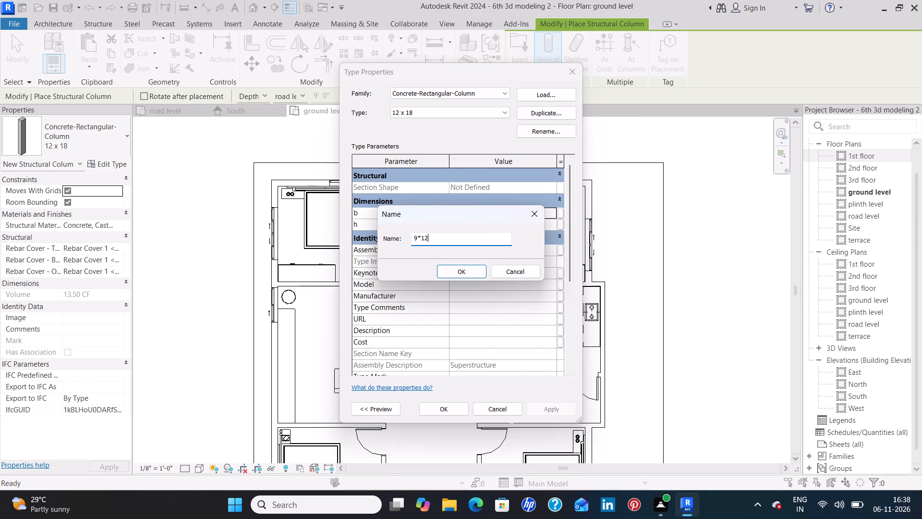
{"action": "left_click", "coordinate": [465, 274]}
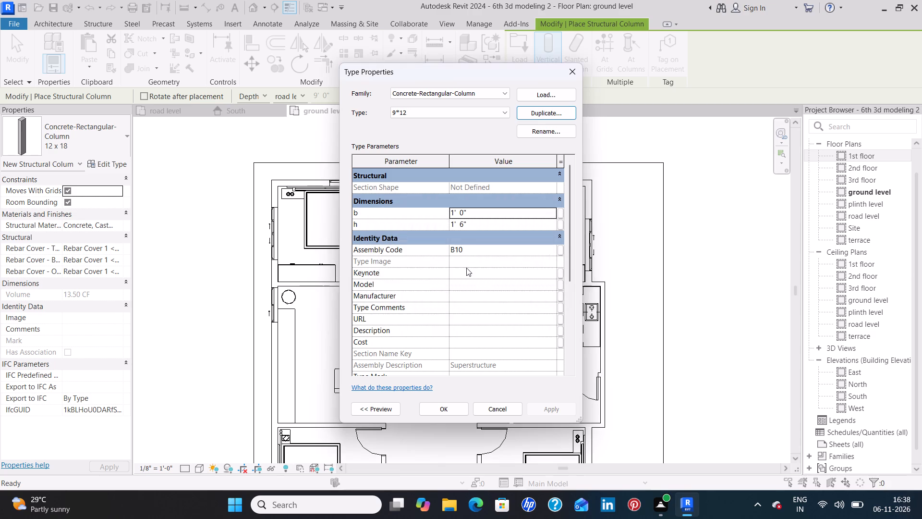
Set the 9*12 column type's dimensions to b = 9" and h = 12".
{"action": "left_click", "coordinate": [476, 207]}
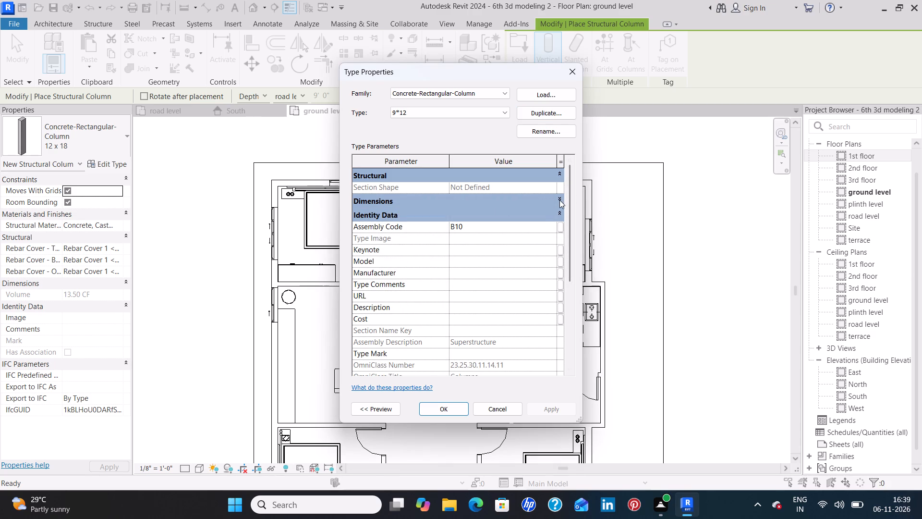
{"action": "left_click", "coordinate": [559, 200]}
{"action": "left_click", "coordinate": [473, 216]}
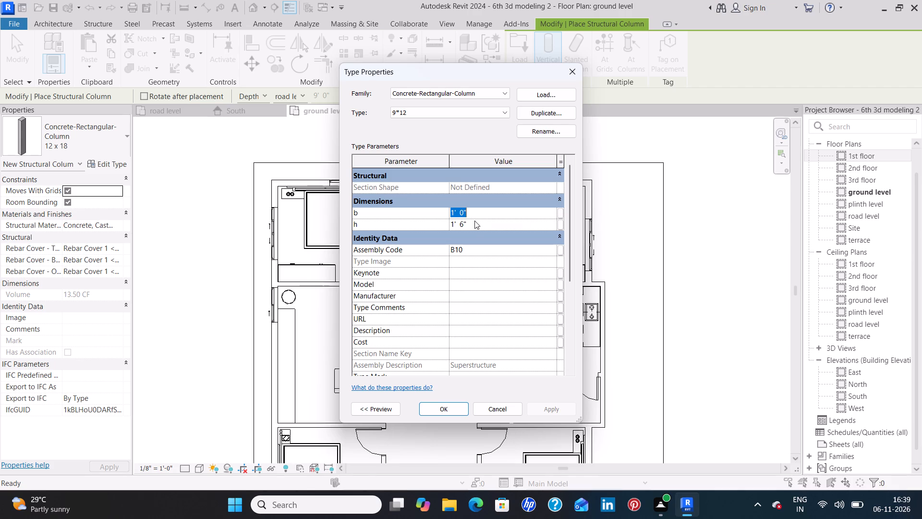
{"action": "key", "text": "BackSpace"}
{"action": "key", "text": "9"}
{"action": "key", "text": "shift+quotedbl"}
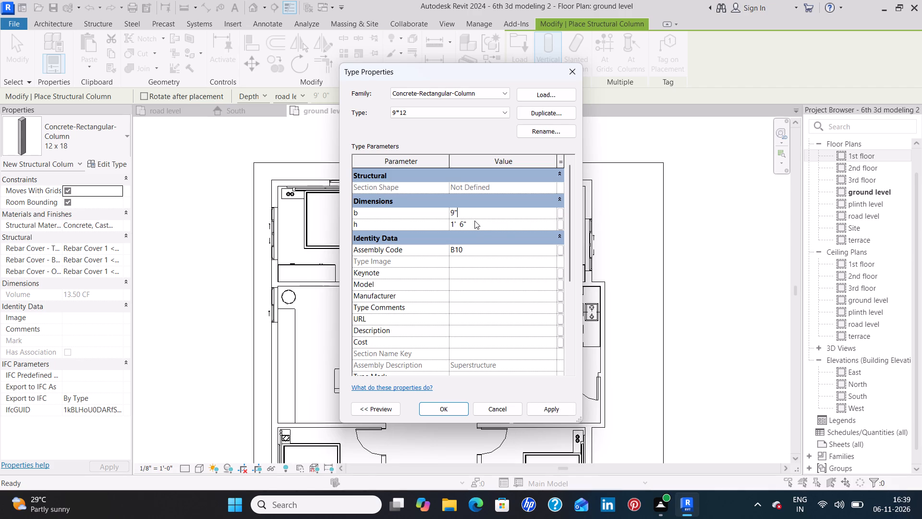
{"action": "left_click", "coordinate": [474, 232]}
{"action": "left_click", "coordinate": [471, 224]}
{"action": "key", "text": "BackSpace"}
{"action": "key", "text": "BackSpace"}
{"action": "key", "text": "BackSpace"}
{"action": "key", "text": "BackSpace"}
{"action": "key", "text": "BackSpace"}
{"action": "key", "text": "BackSpace"}
{"action": "type", "text": "12"}
{"action": "key", "text": "shift+quotedbl"}
{"action": "left_click", "coordinate": [554, 408]}
{"action": "left_click", "coordinate": [453, 407]}
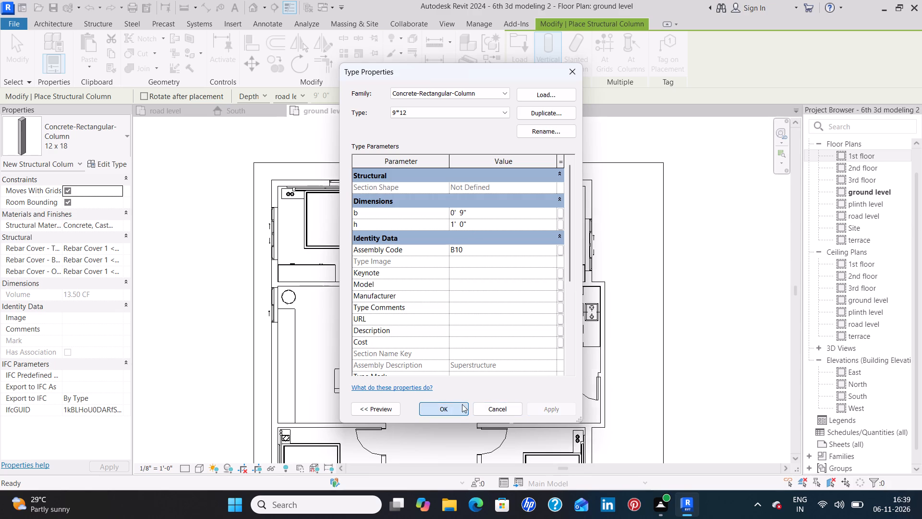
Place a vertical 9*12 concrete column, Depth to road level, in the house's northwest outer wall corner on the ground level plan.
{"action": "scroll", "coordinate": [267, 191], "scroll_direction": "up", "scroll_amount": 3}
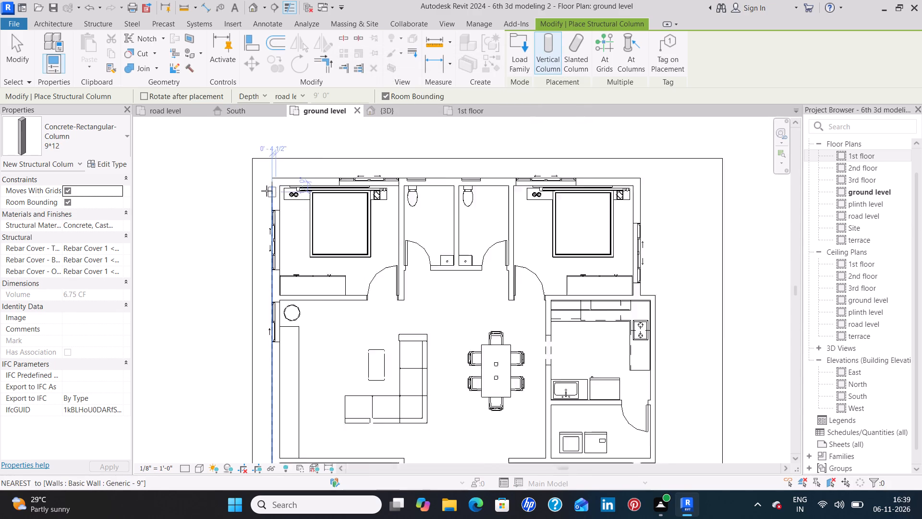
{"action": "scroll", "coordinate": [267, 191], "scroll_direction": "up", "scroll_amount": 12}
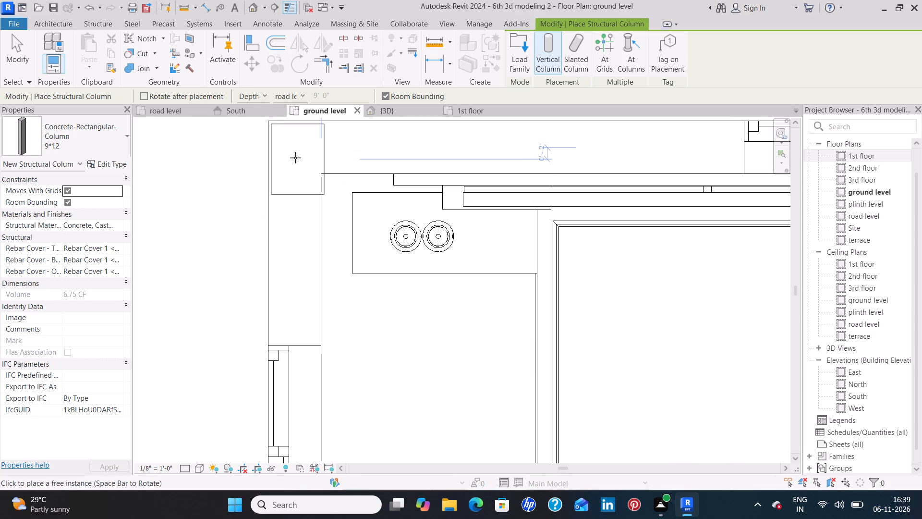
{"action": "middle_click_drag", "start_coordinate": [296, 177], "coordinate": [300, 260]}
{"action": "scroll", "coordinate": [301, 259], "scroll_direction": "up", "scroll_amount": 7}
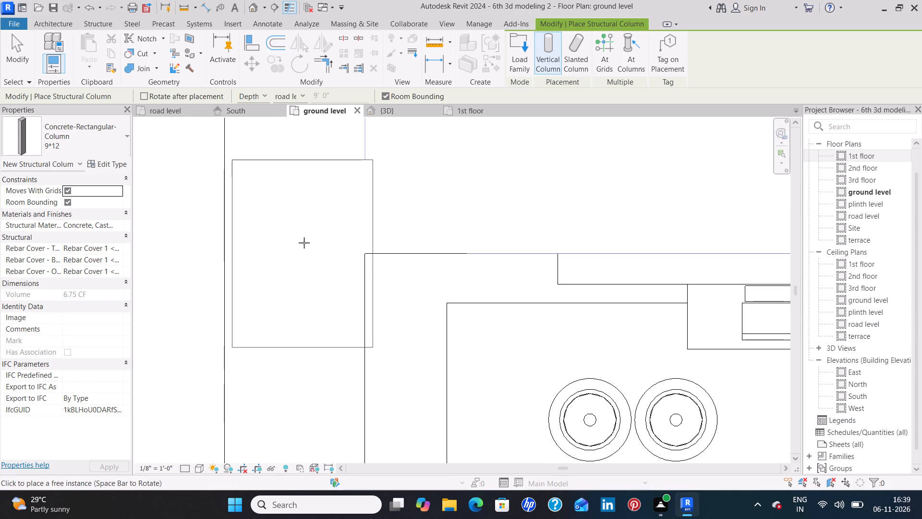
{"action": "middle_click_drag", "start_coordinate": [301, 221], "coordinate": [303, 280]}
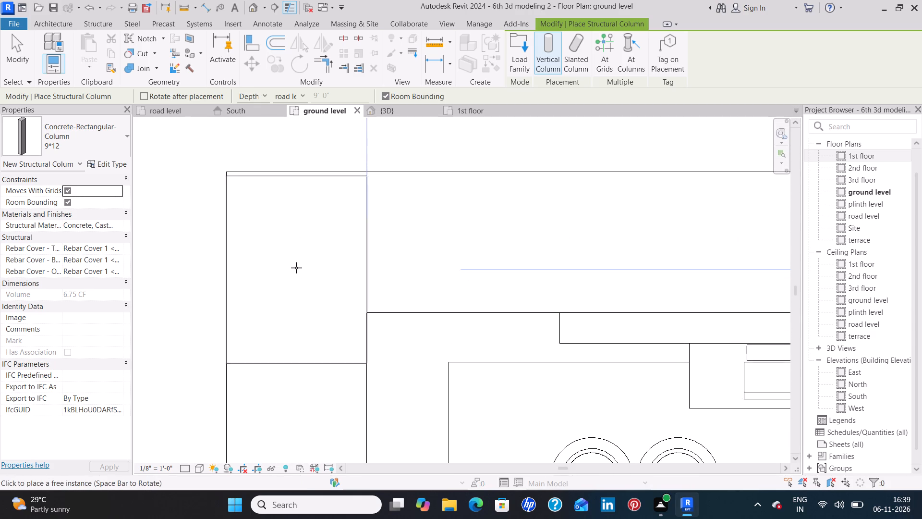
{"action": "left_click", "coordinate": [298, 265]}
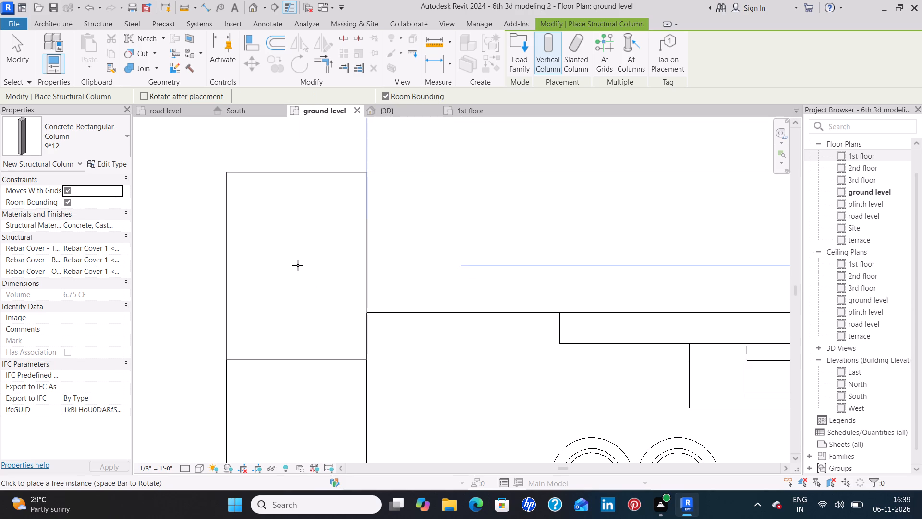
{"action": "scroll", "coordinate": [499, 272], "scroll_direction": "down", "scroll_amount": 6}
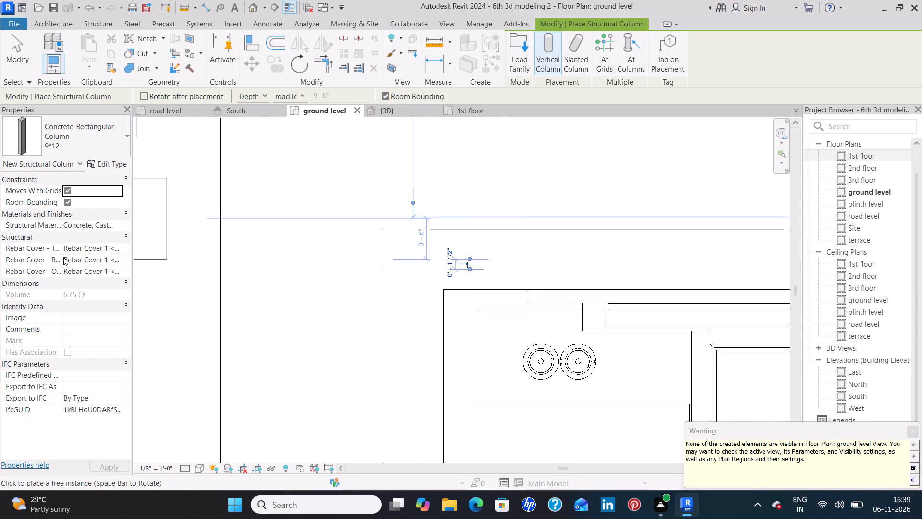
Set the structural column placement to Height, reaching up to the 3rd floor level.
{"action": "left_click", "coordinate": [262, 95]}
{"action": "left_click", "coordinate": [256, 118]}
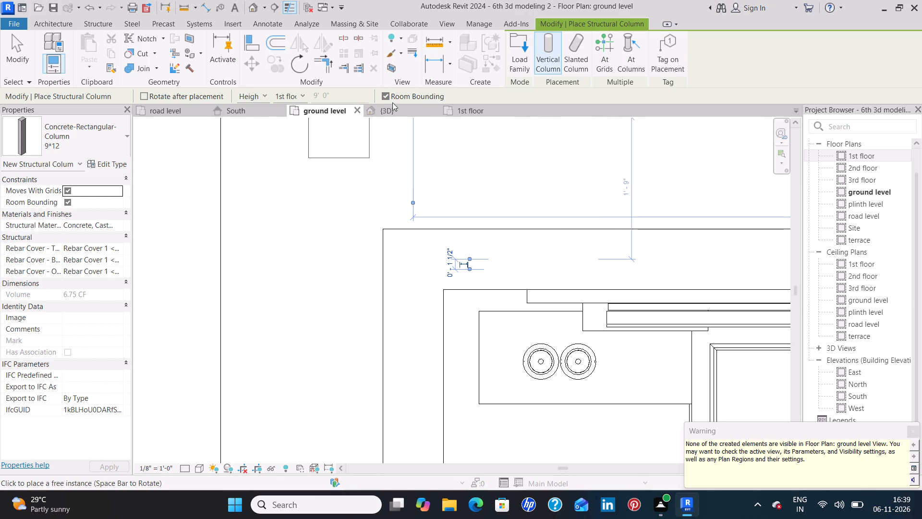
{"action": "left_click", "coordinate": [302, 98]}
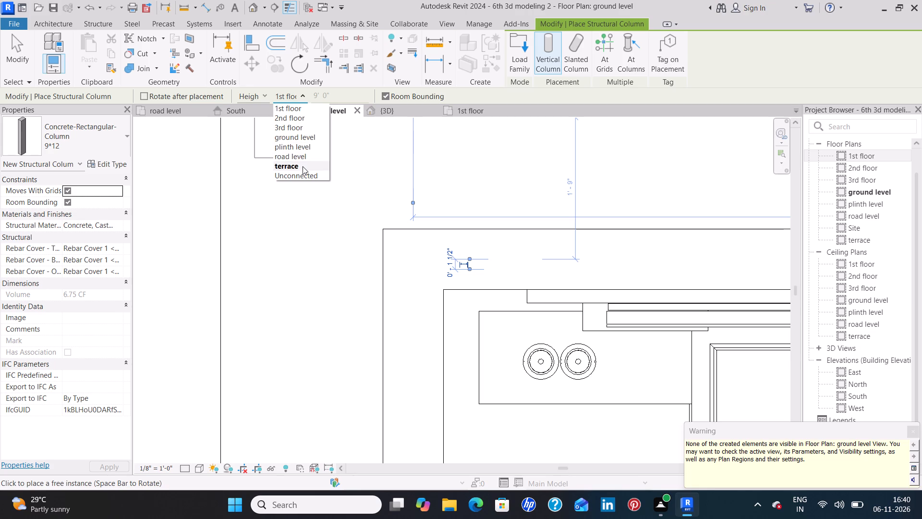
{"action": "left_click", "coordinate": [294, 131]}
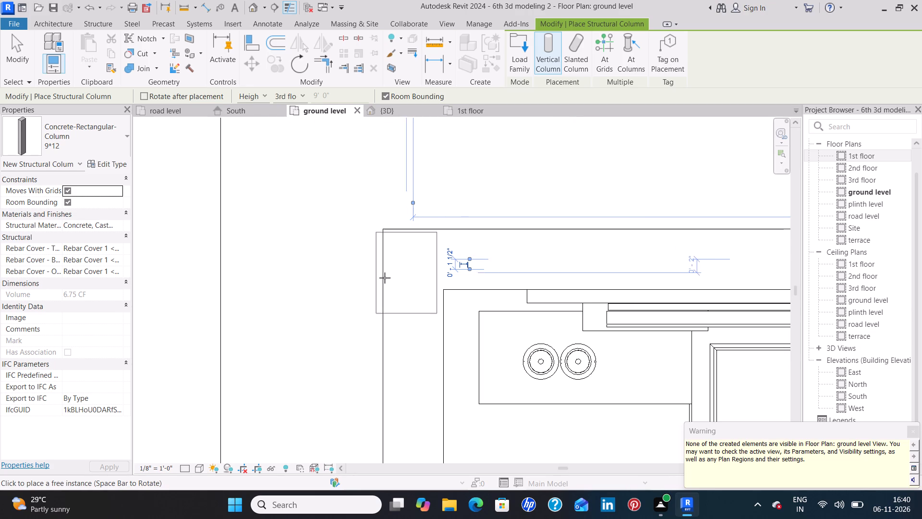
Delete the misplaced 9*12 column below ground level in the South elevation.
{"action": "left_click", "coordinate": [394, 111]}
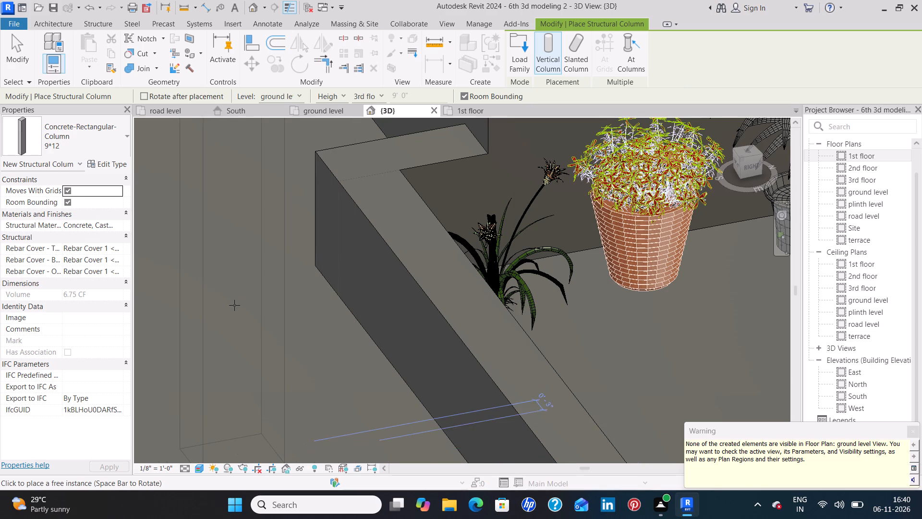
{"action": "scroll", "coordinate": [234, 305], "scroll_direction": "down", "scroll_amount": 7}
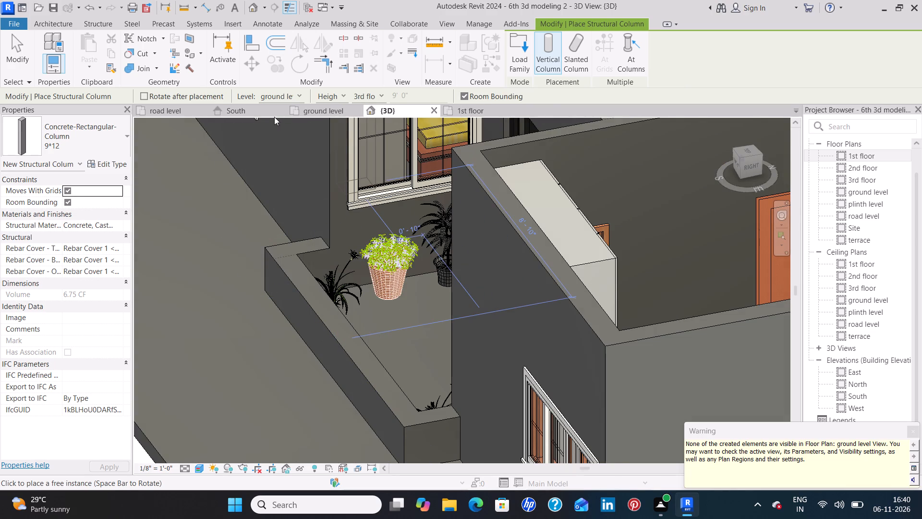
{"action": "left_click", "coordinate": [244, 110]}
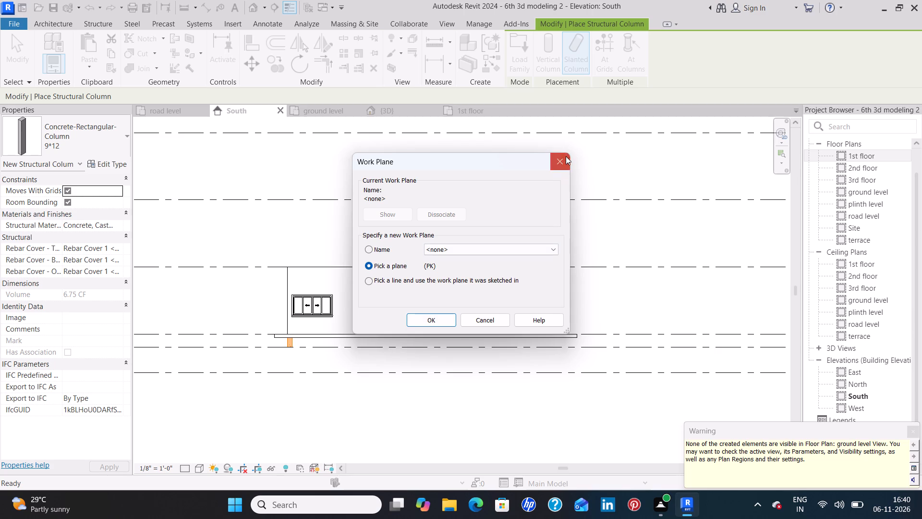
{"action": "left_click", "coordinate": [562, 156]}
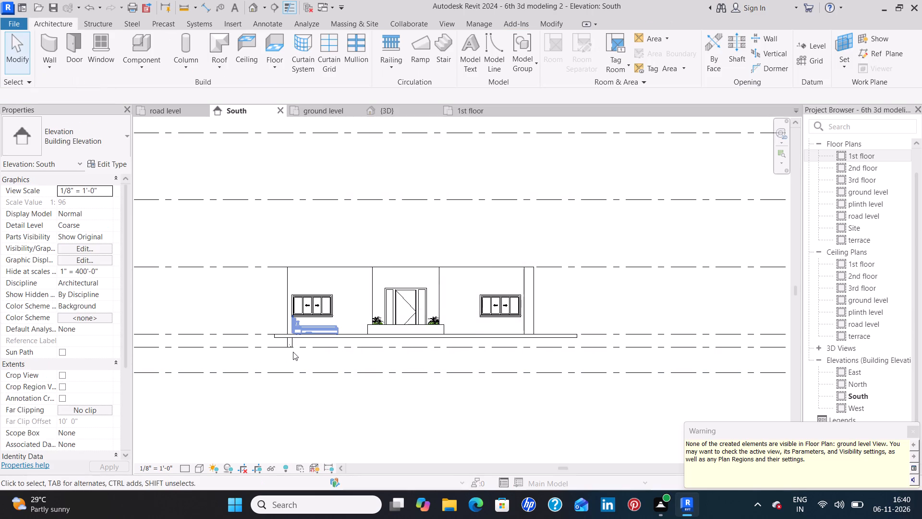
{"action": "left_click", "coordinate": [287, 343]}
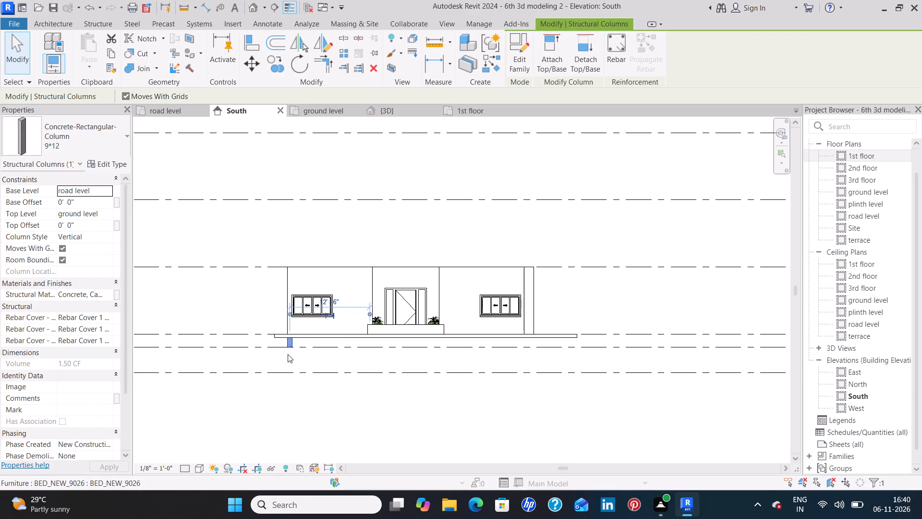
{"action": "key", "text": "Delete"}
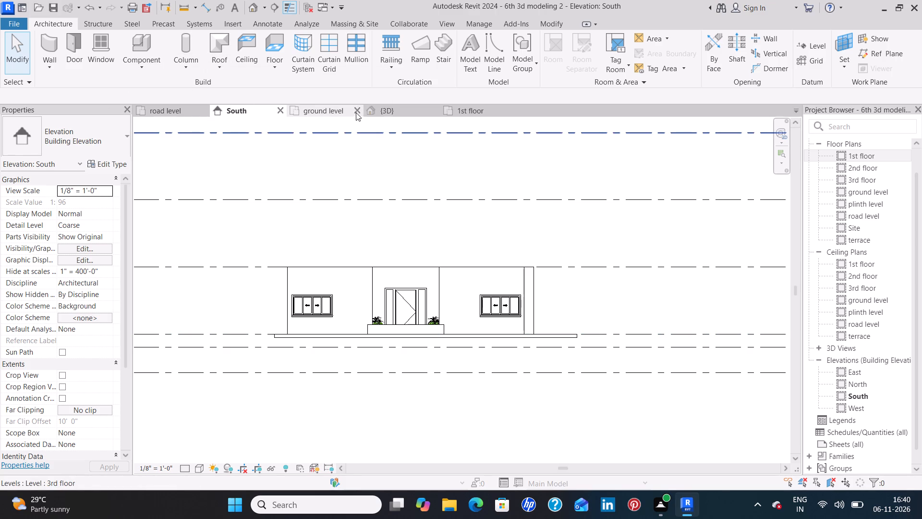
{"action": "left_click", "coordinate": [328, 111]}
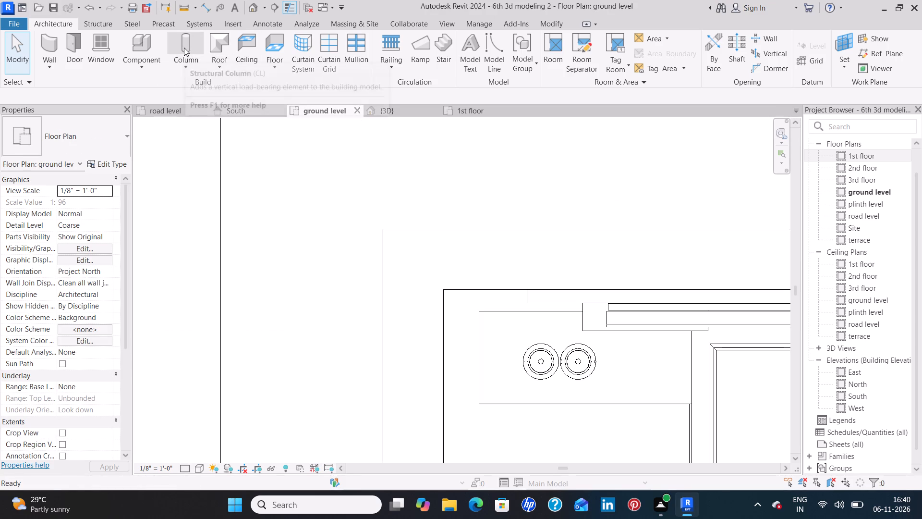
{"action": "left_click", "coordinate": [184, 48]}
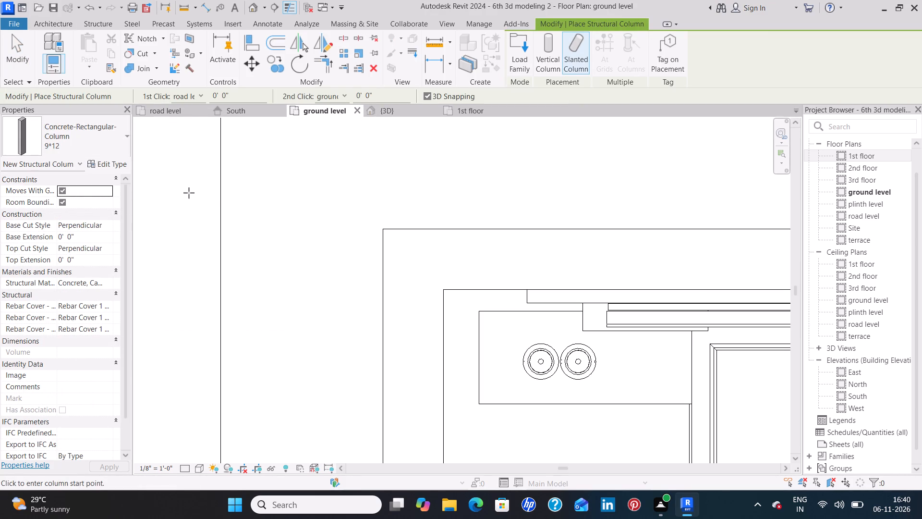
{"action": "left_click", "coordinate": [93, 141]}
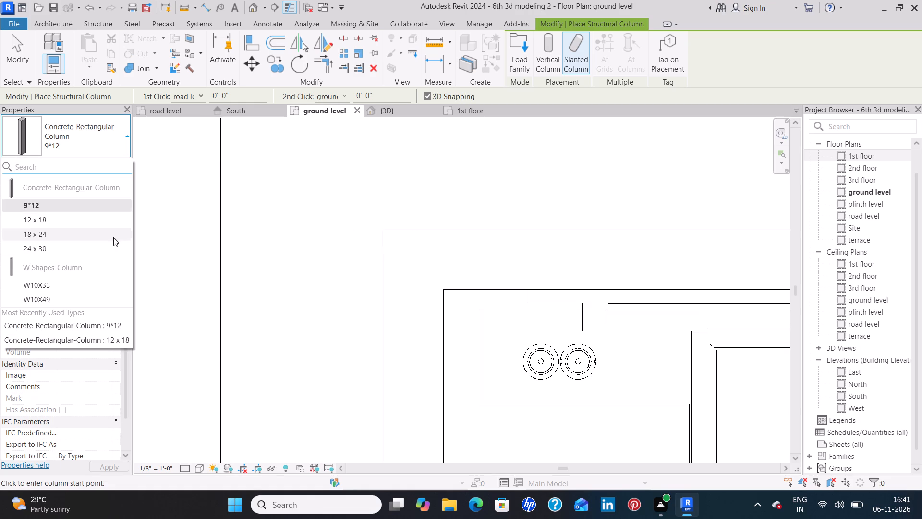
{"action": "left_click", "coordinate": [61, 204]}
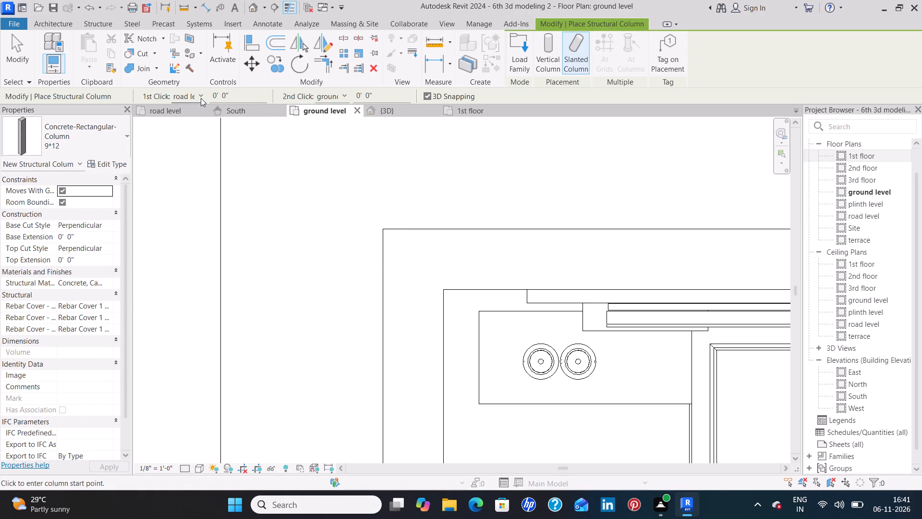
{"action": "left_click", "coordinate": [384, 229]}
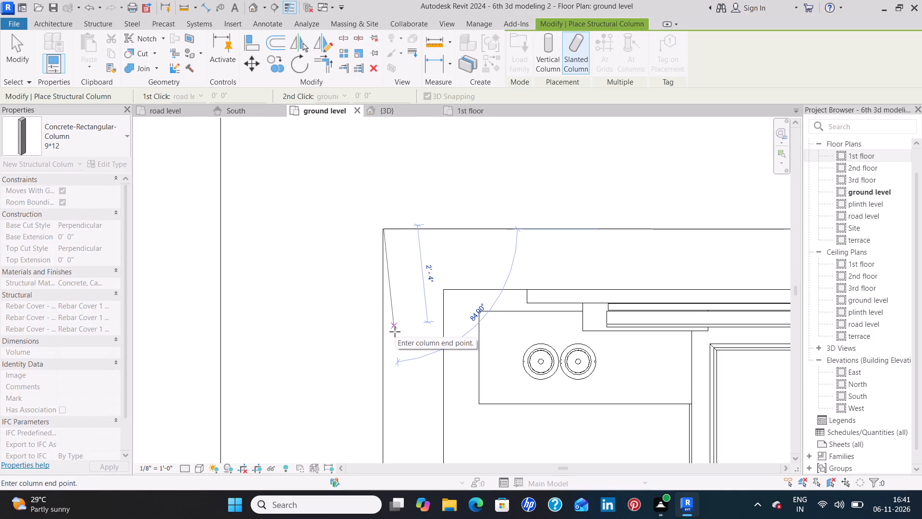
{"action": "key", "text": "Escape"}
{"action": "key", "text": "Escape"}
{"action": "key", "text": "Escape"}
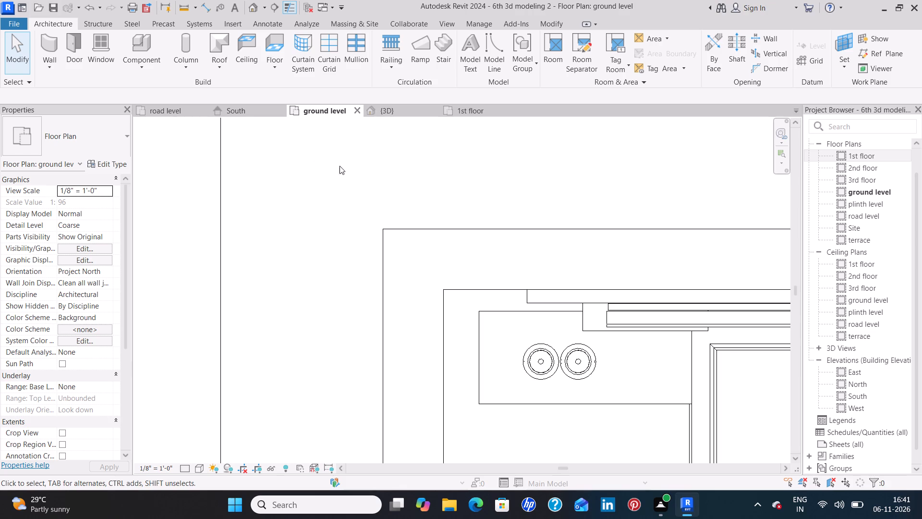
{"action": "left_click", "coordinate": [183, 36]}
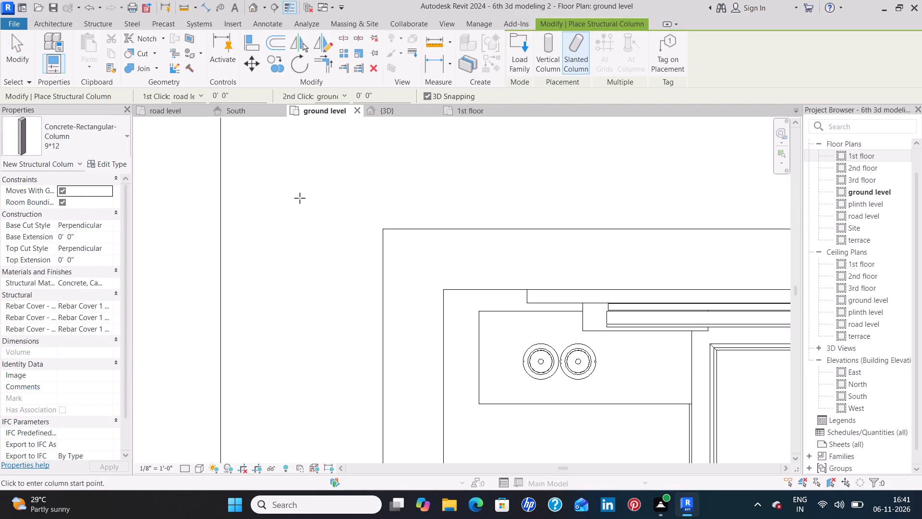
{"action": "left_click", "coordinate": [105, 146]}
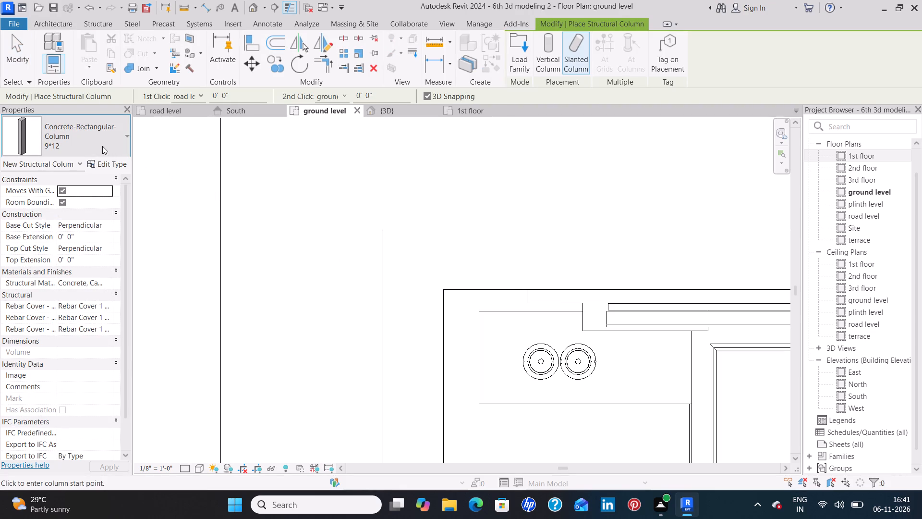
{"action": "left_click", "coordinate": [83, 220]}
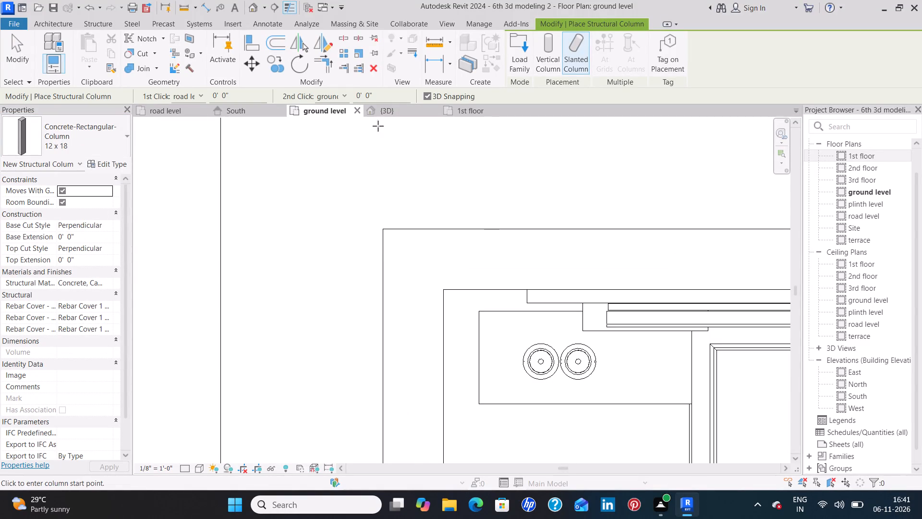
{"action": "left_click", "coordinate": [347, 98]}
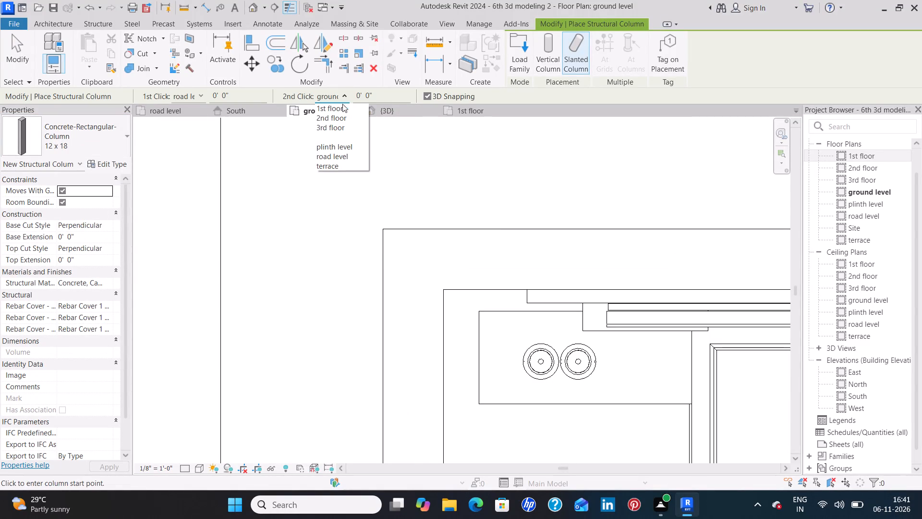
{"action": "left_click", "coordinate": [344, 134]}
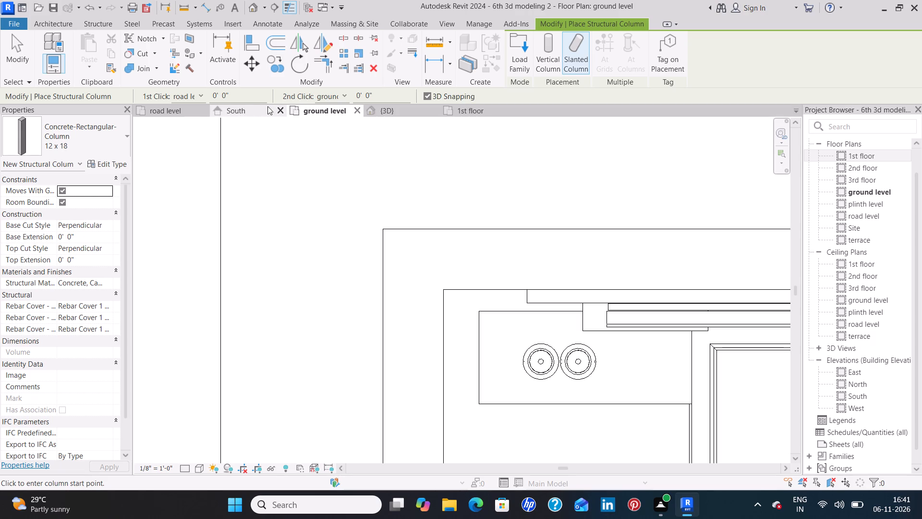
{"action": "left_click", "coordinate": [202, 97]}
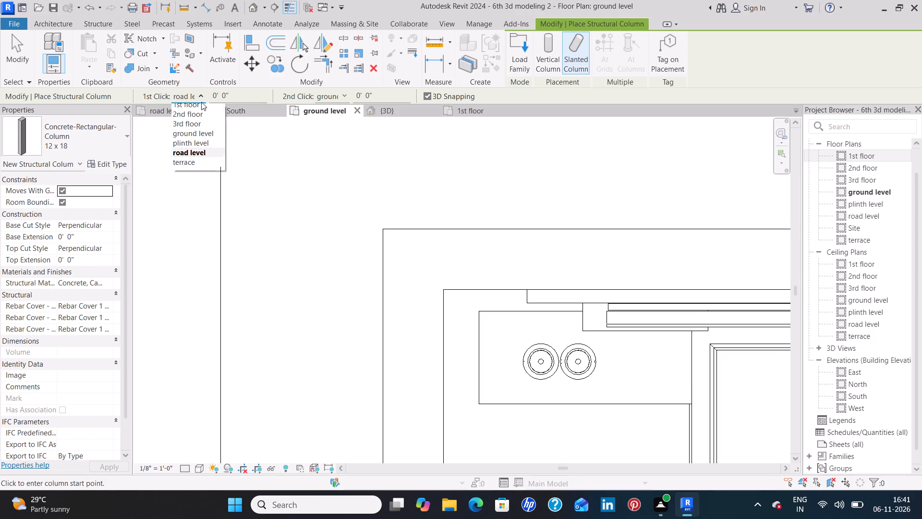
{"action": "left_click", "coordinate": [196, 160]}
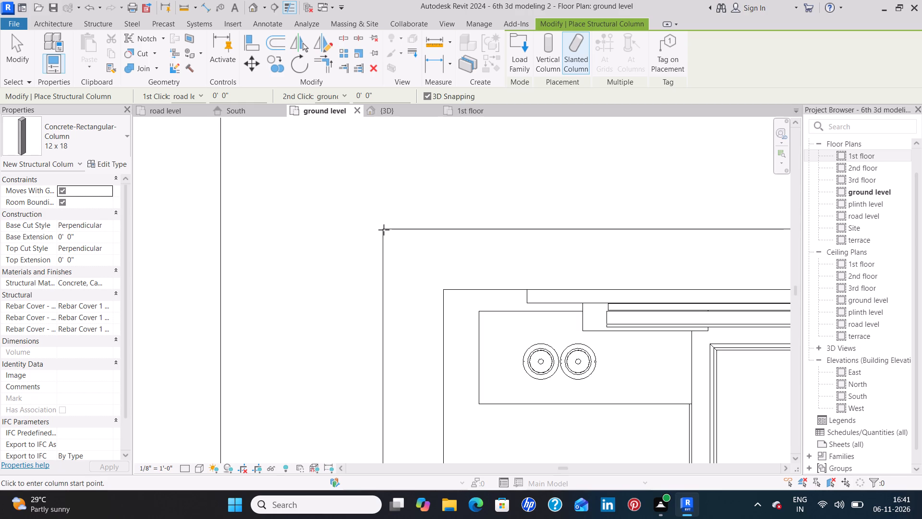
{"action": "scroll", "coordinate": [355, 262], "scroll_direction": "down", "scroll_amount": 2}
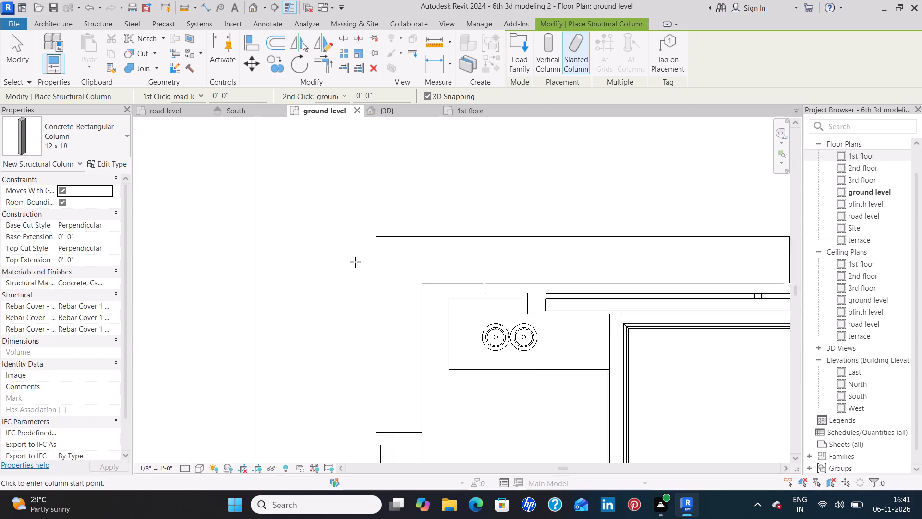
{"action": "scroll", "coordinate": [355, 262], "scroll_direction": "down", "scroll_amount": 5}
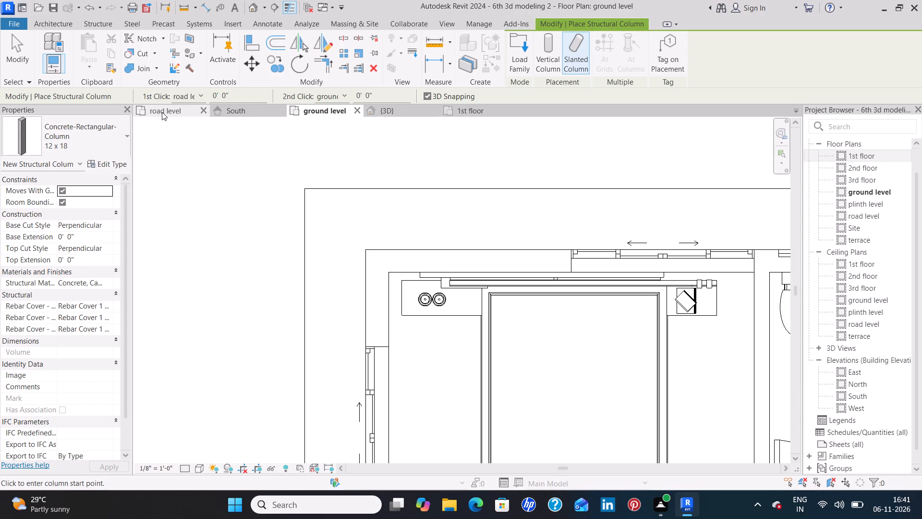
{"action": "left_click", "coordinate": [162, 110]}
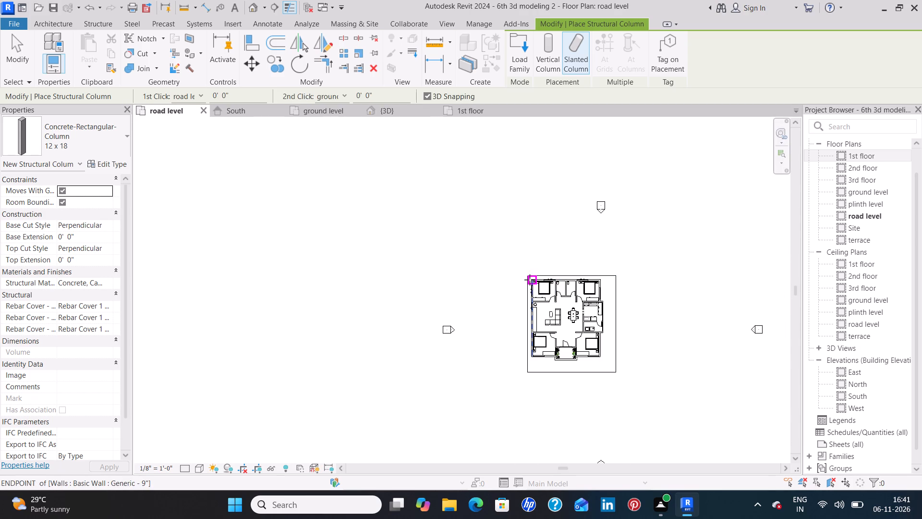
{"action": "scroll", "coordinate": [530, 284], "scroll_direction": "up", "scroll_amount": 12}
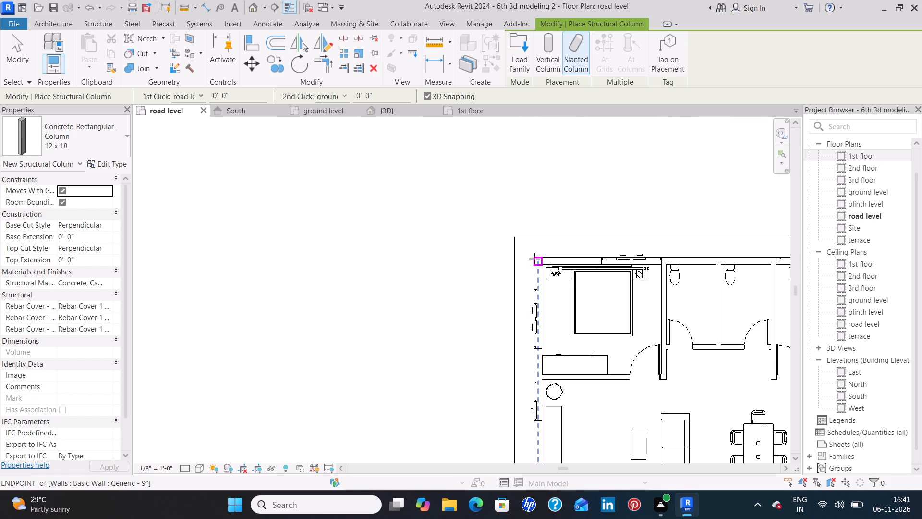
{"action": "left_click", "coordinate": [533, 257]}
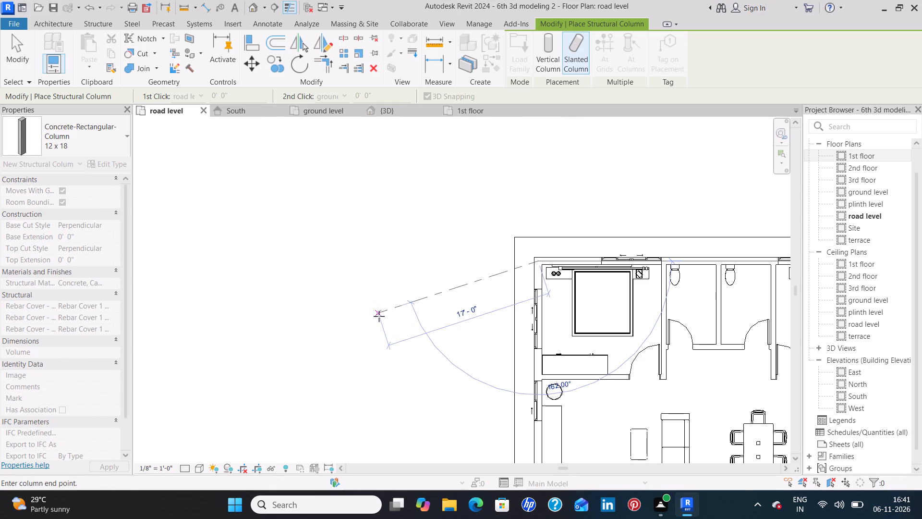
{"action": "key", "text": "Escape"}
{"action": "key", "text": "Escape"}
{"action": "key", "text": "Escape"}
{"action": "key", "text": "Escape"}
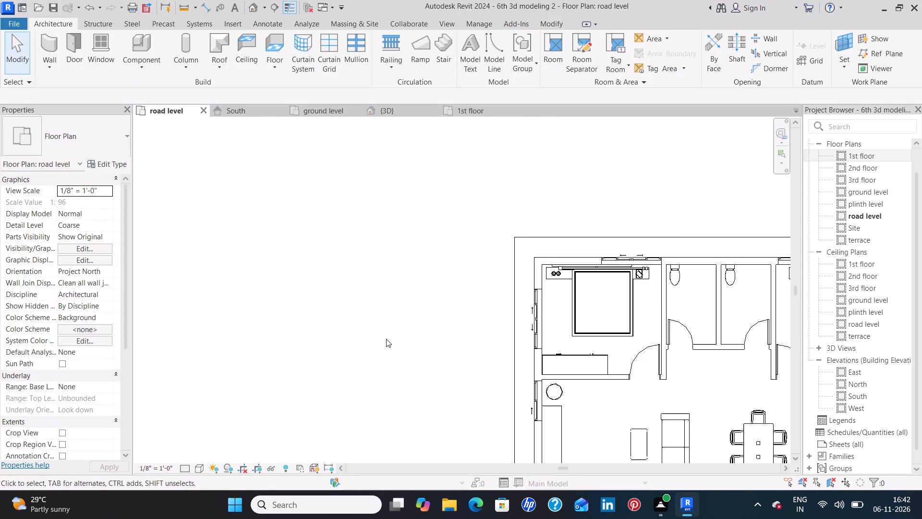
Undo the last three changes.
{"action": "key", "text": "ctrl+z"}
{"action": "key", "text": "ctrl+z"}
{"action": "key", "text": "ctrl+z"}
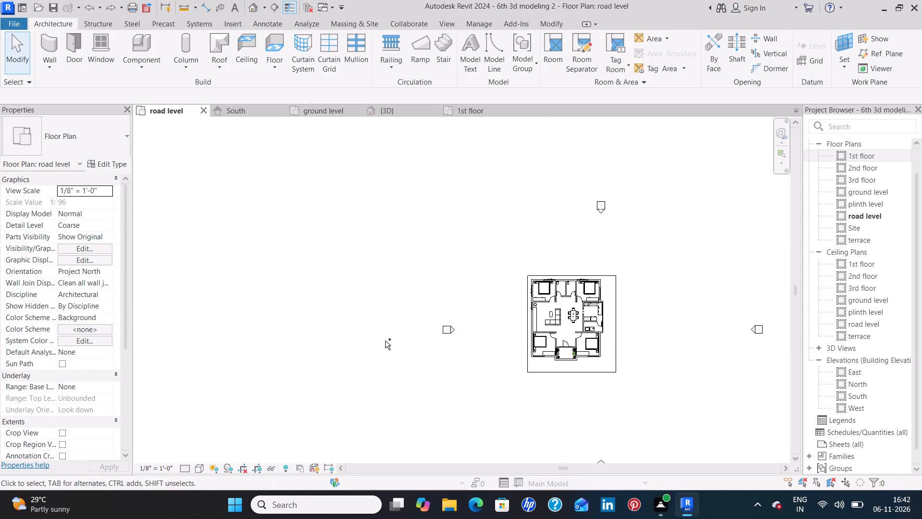
Undo the previous two changes.
{"action": "key", "text": "ctrl+z"}
{"action": "key", "text": "ctrl+z"}
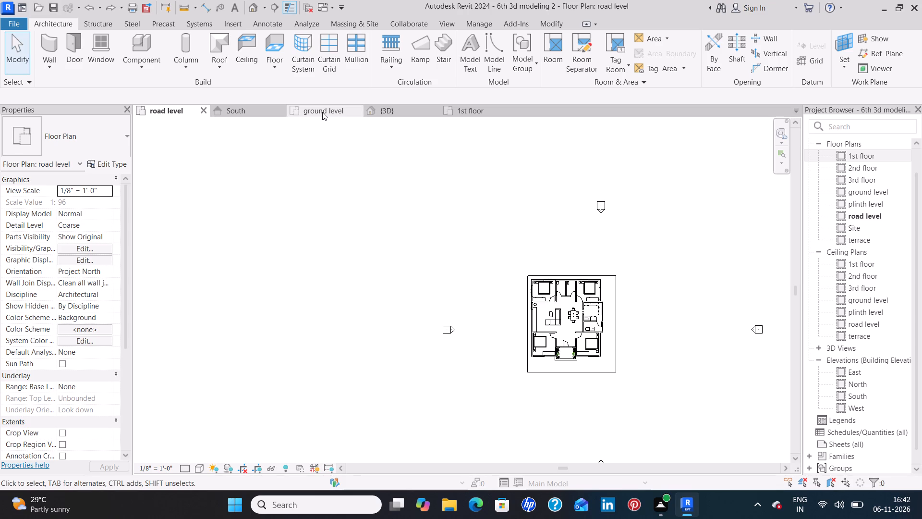
Place a vertical 9*12 concrete column, Height to 3rd floor, in the northwest outer wall corner on the ground level plan.
{"action": "double_click", "coordinate": [322, 112]}
{"action": "scroll", "coordinate": [412, 285], "scroll_direction": "down", "scroll_amount": 8}
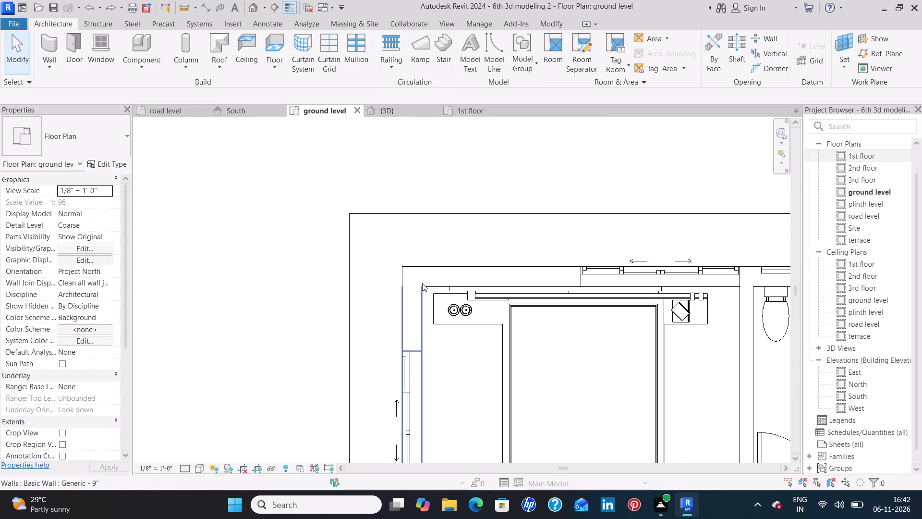
{"action": "scroll", "coordinate": [477, 253], "scroll_direction": "down", "scroll_amount": 2}
{"action": "middle_click_drag", "start_coordinate": [473, 241], "coordinate": [374, 254]}
{"action": "scroll", "coordinate": [324, 259], "scroll_direction": "down", "scroll_amount": 2}
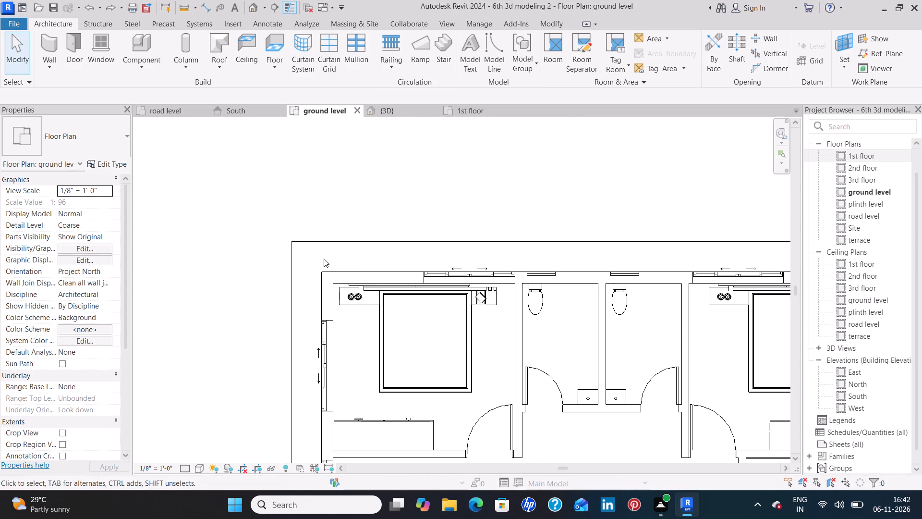
{"action": "left_click", "coordinate": [182, 41]}
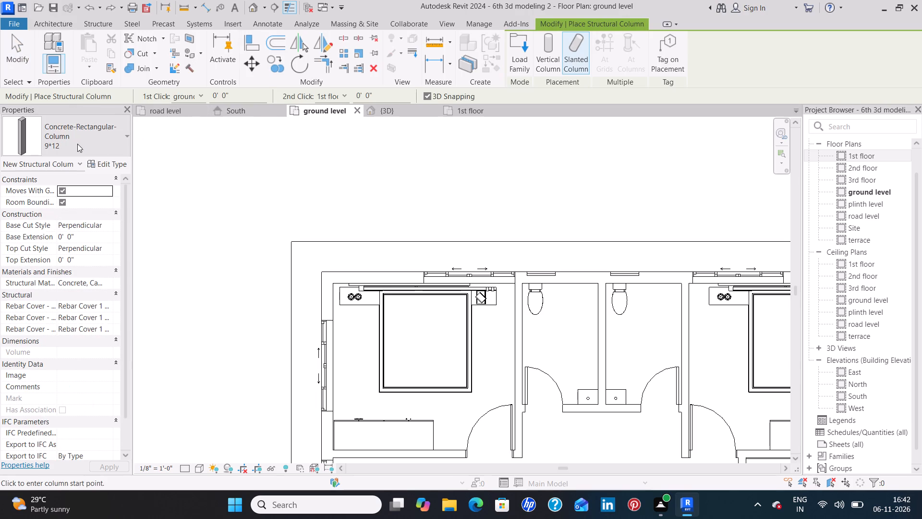
{"action": "left_click", "coordinate": [82, 144]}
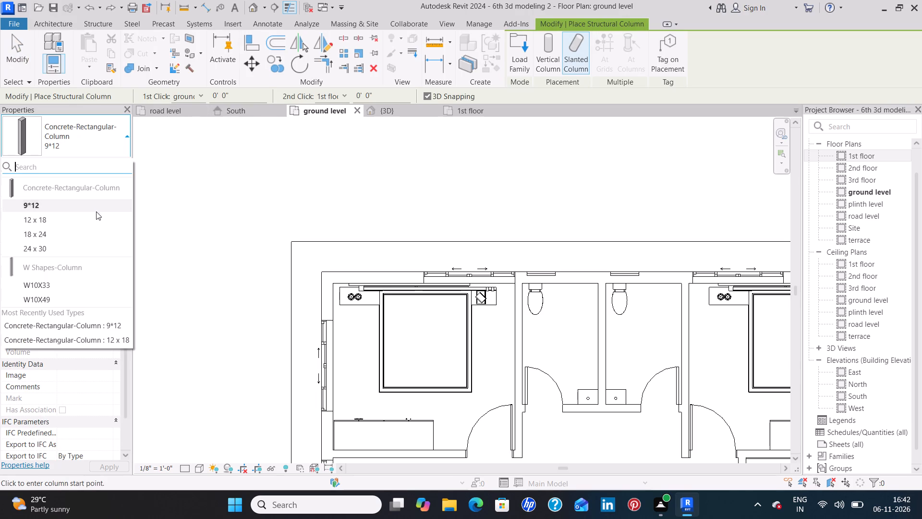
{"action": "left_click", "coordinate": [95, 209]}
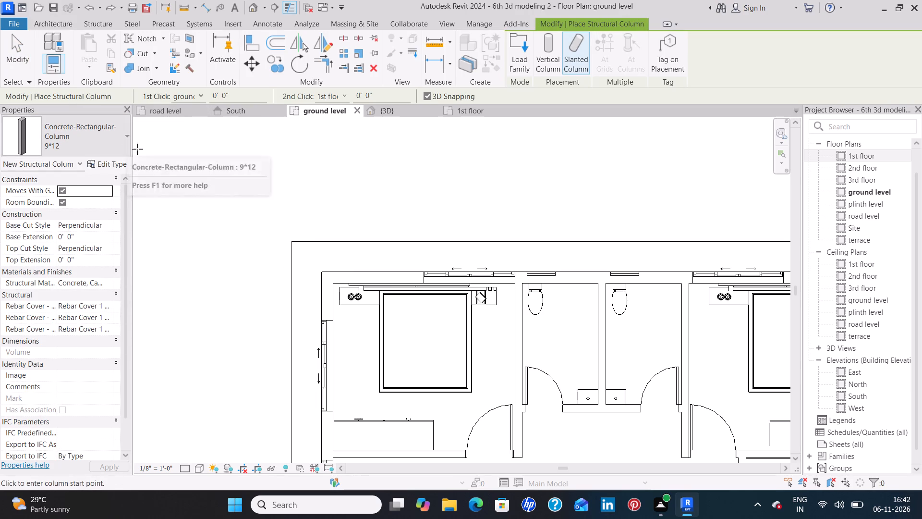
{"action": "left_click", "coordinate": [429, 96]}
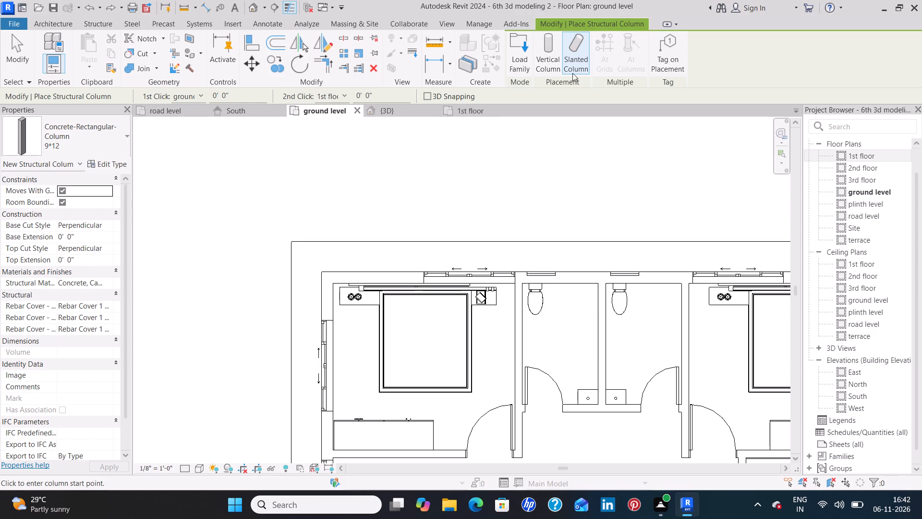
{"action": "left_click", "coordinate": [551, 66]}
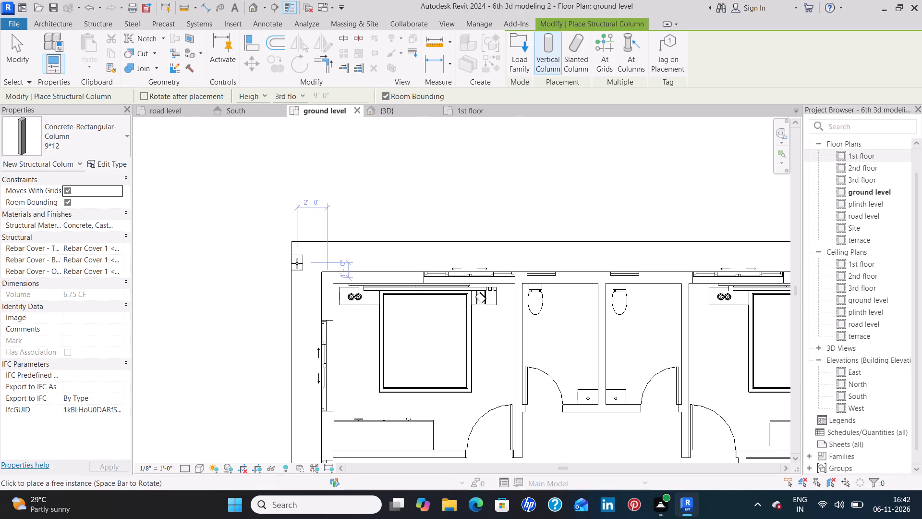
{"action": "scroll", "coordinate": [326, 280], "scroll_direction": "up", "scroll_amount": 4}
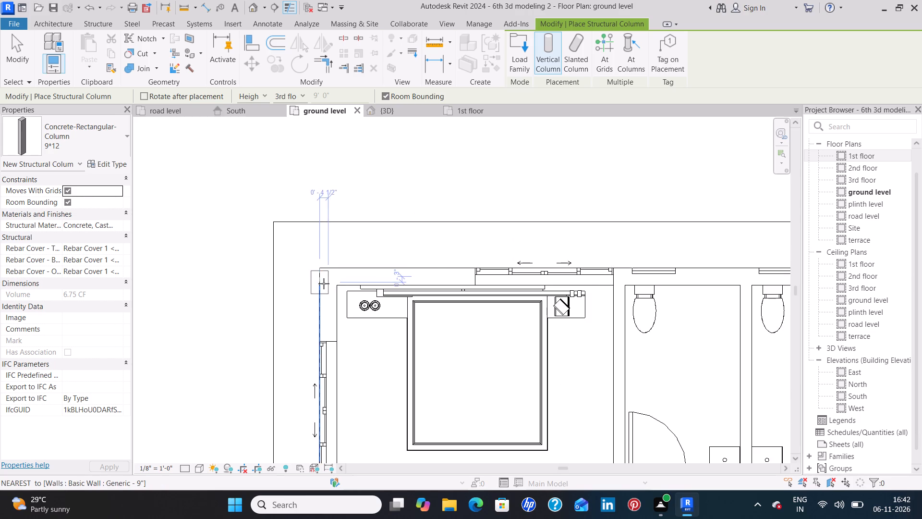
{"action": "scroll", "coordinate": [324, 284], "scroll_direction": "up", "scroll_amount": 4}
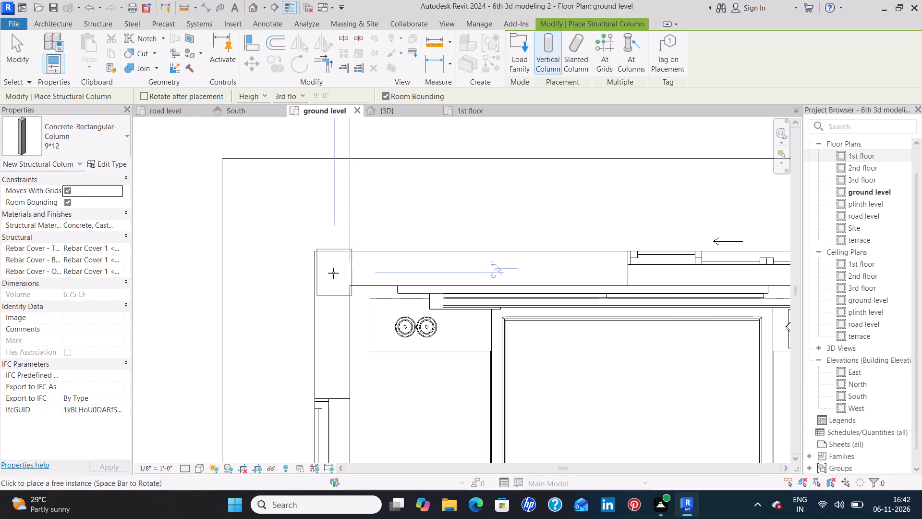
{"action": "scroll", "coordinate": [331, 275], "scroll_direction": "up", "scroll_amount": 8}
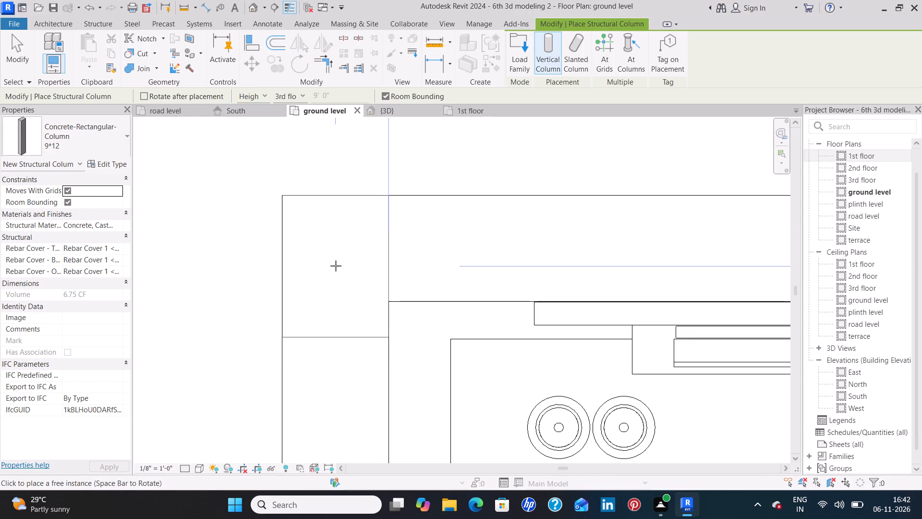
{"action": "left_click", "coordinate": [336, 266]}
Place a rotated 9*12 column in the north wall where the partition between the northwest bedroom and first toilet meets it.
{"action": "scroll", "coordinate": [448, 308], "scroll_direction": "down", "scroll_amount": 4}
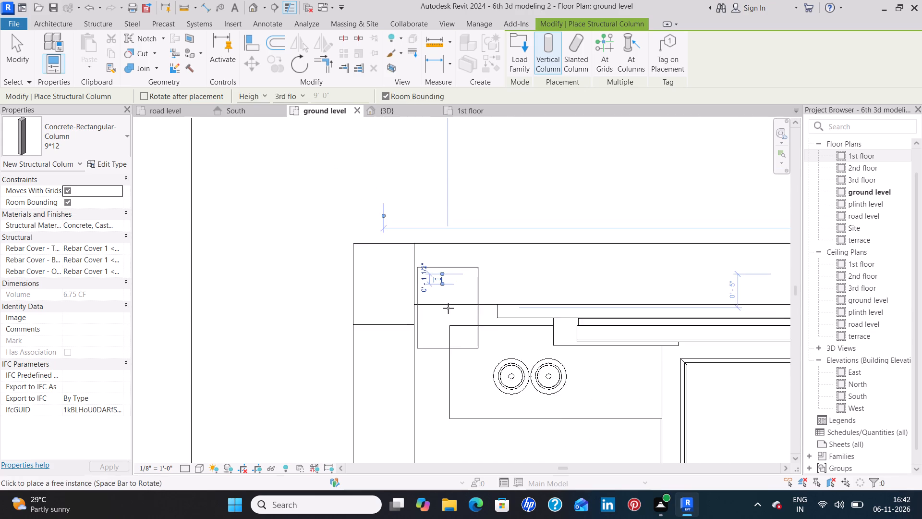
{"action": "scroll", "coordinate": [448, 308], "scroll_direction": "down", "scroll_amount": 5}
{"action": "middle_click_drag", "start_coordinate": [566, 291], "coordinate": [259, 315]}
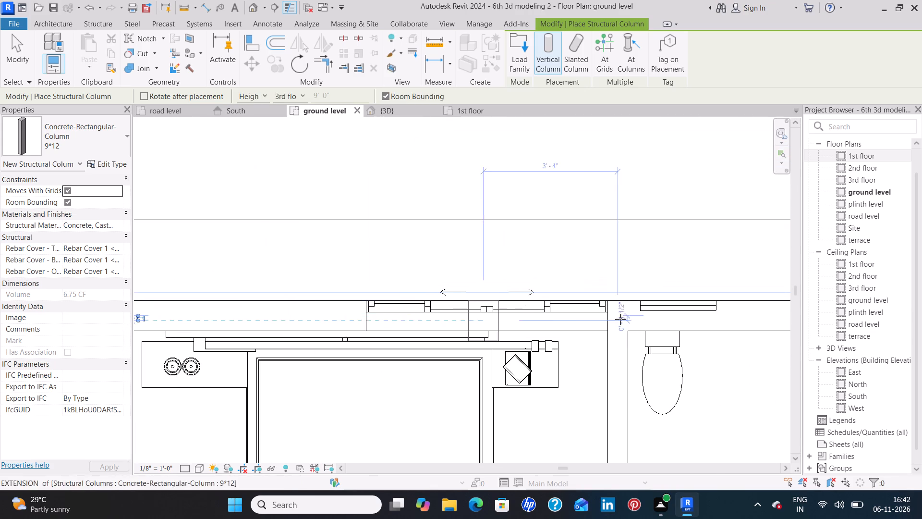
{"action": "middle_click_drag", "start_coordinate": [627, 316], "coordinate": [484, 311]}
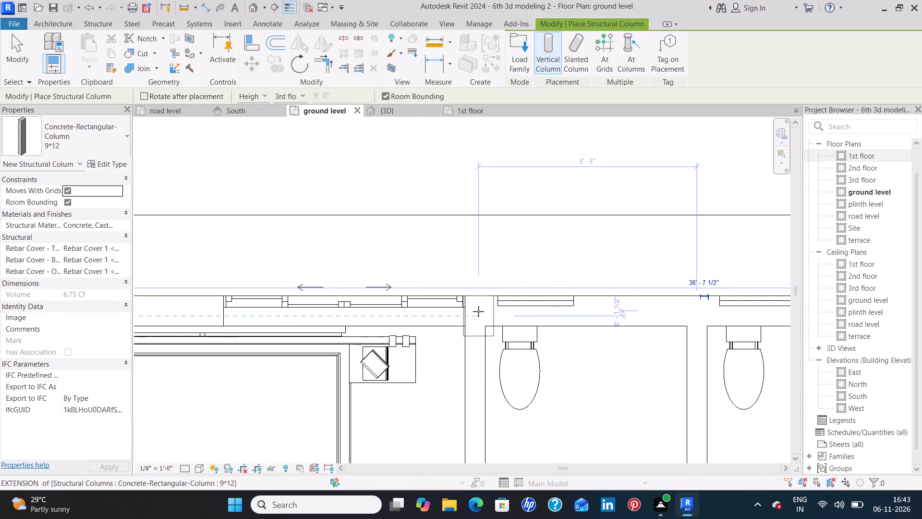
{"action": "key", "text": "space"}
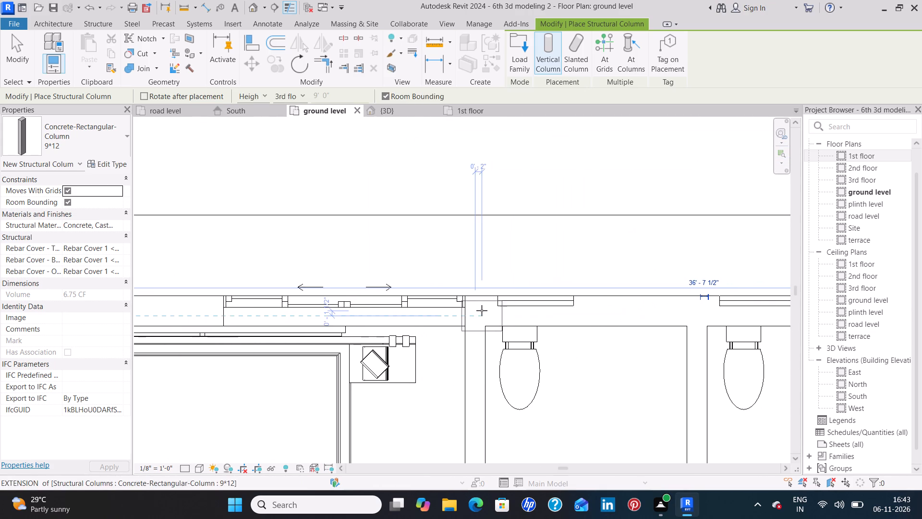
{"action": "left_click", "coordinate": [485, 309]}
{"action": "scroll", "coordinate": [485, 309], "scroll_direction": "up", "scroll_amount": 1}
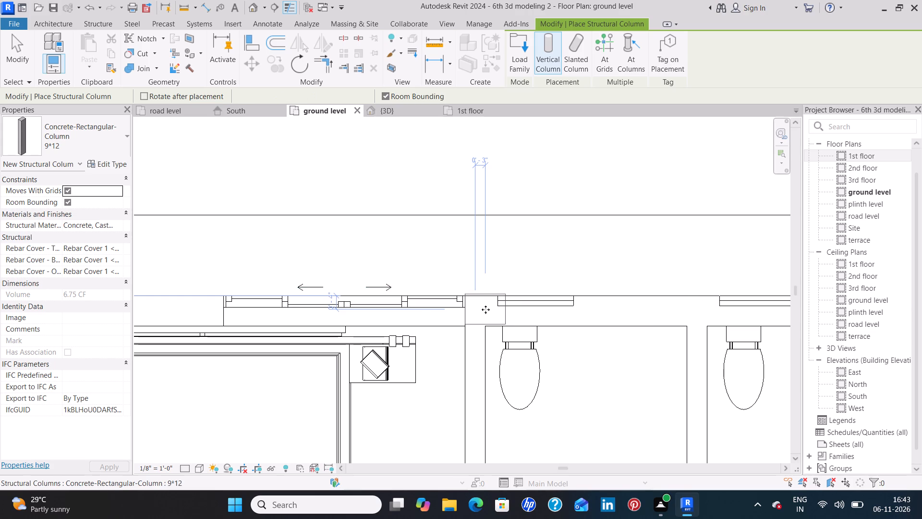
{"action": "scroll", "coordinate": [485, 309], "scroll_direction": "up", "scroll_amount": 4}
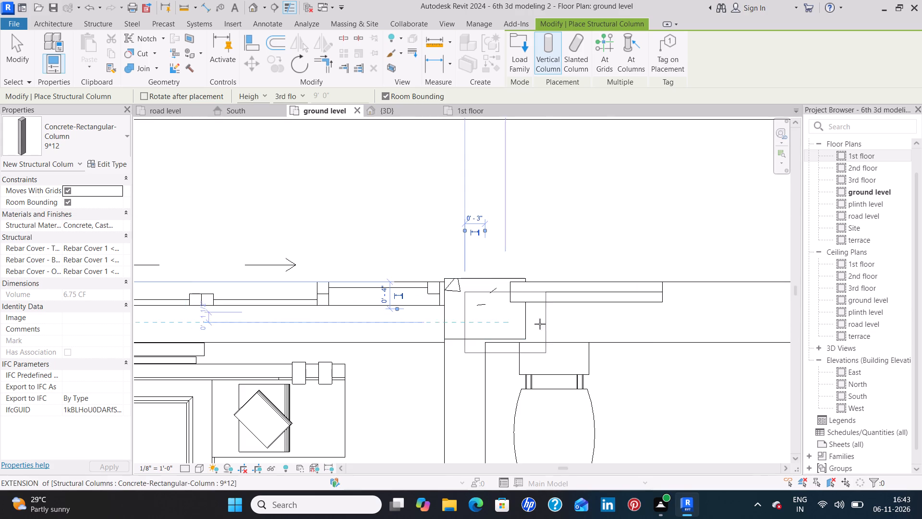
Place another 9*12 column in the north wall where the partition between the second toilet and northeast bedroom meets it, and finish placing columns.
{"action": "scroll", "coordinate": [613, 324], "scroll_direction": "down", "scroll_amount": 3}
{"action": "middle_click_drag", "start_coordinate": [644, 321], "coordinate": [375, 330]}
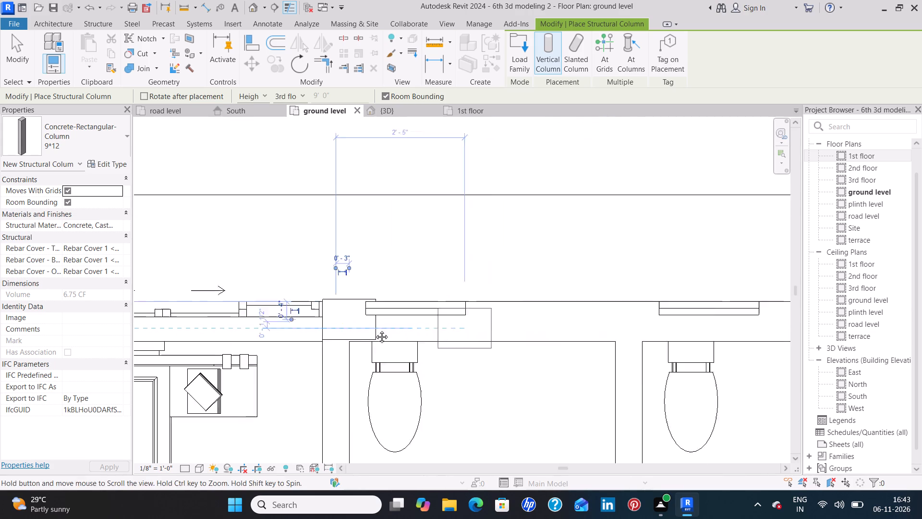
{"action": "middle_click_drag", "start_coordinate": [375, 330], "coordinate": [245, 332]}
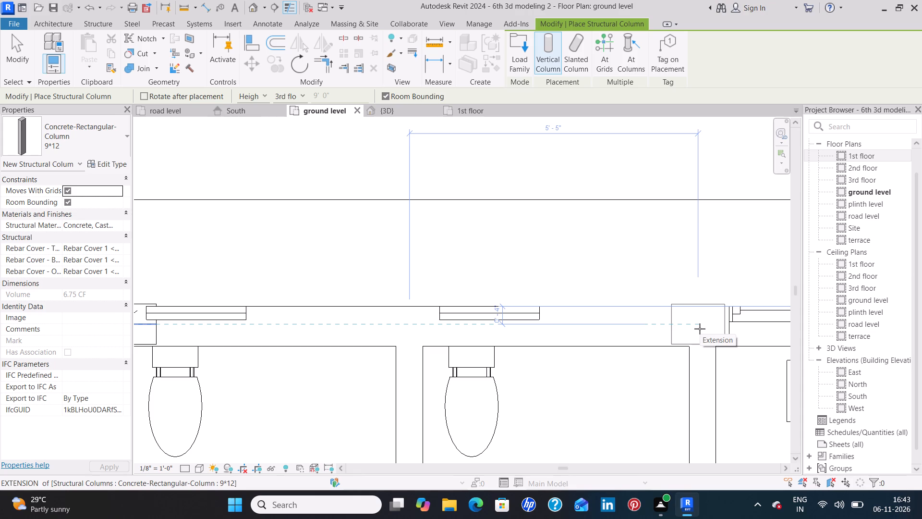
{"action": "left_click", "coordinate": [701, 329]}
{"action": "key", "text": "Escape"}
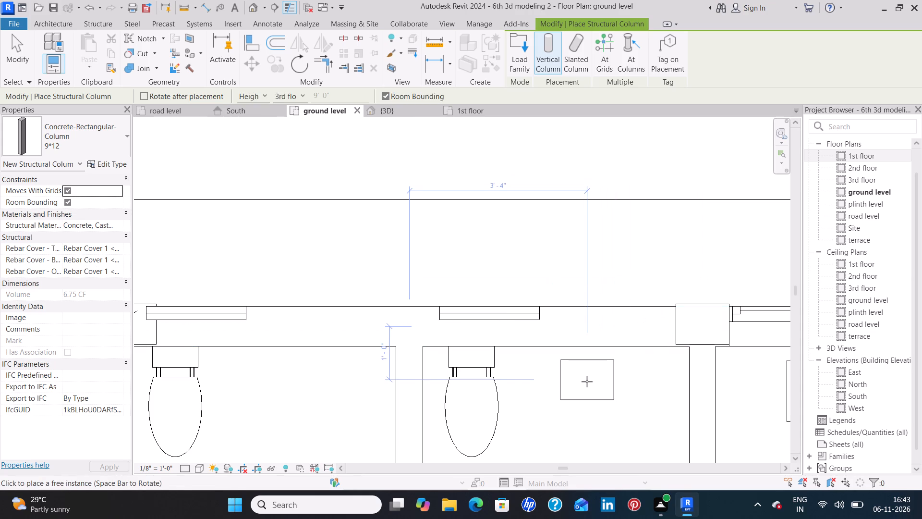
{"action": "key", "text": "Escape"}
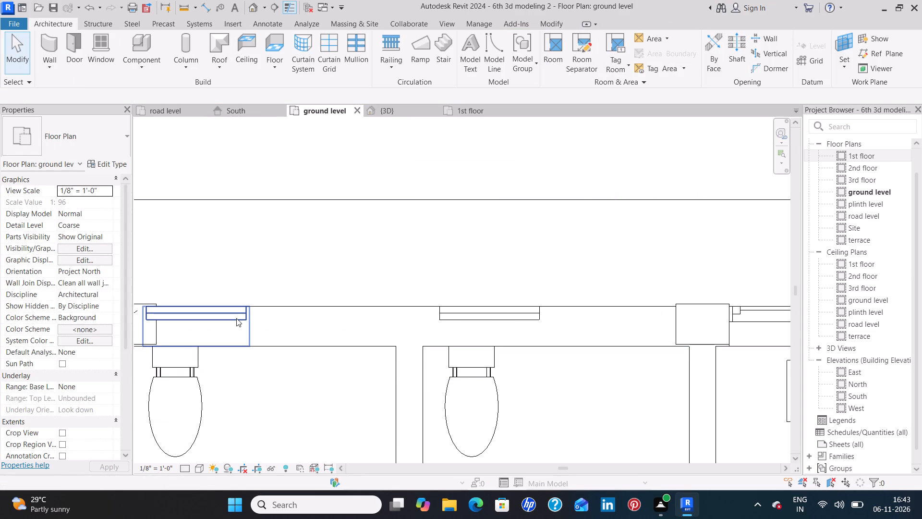
Nudge the first toilet's louver window east, clear of the column, to 3' 8 1/2" from the partition between the toilets.
{"action": "left_click", "coordinate": [236, 318]}
{"action": "key", "text": "Right"}
{"action": "key", "text": "Right"}
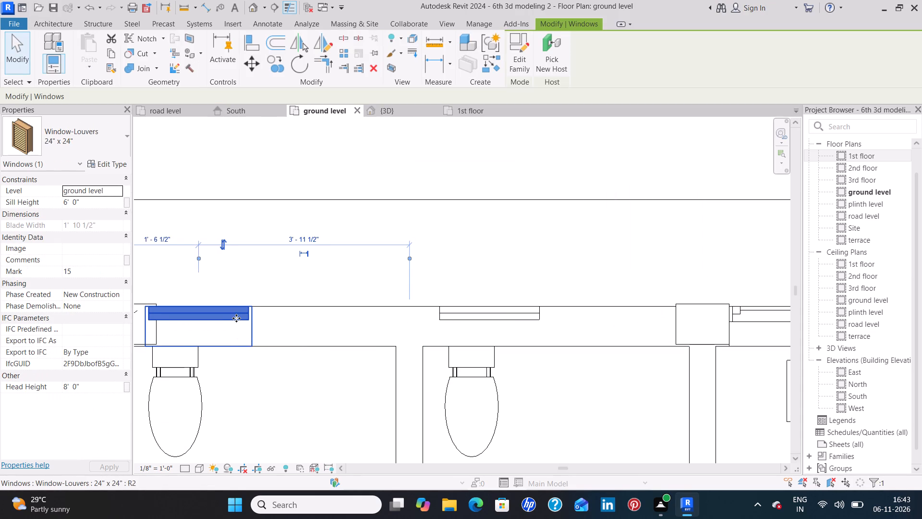
{"action": "key", "text": "Right"}
{"action": "key", "text": "Right"}
{"action": "key", "text": "Right"}
{"action": "key", "text": "Right"}
{"action": "key", "text": "Right"}
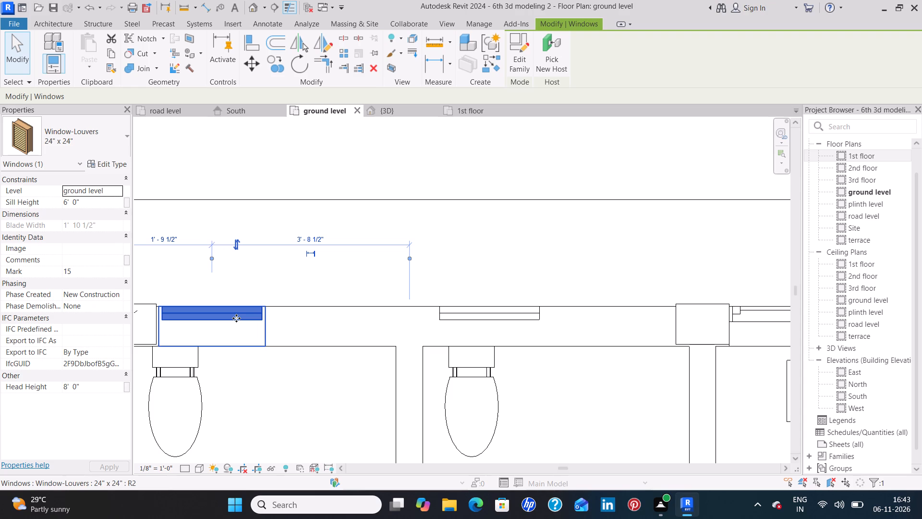
{"action": "left_click", "coordinate": [338, 279]}
Nudge the column beside the first toilet south until its centre is 4 1/2" from the north wall's outer face.
{"action": "middle_click_drag", "start_coordinate": [180, 338], "coordinate": [305, 317]}
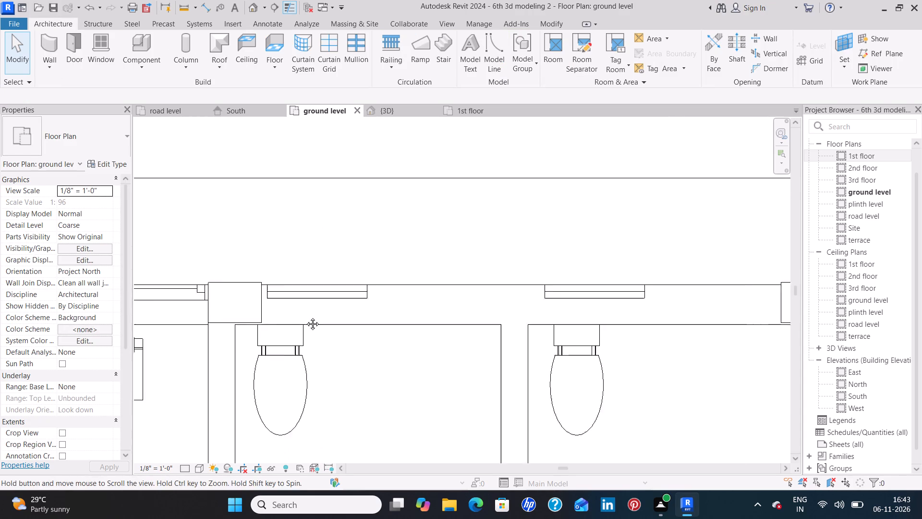
{"action": "middle_click_drag", "start_coordinate": [305, 317], "coordinate": [315, 316]}
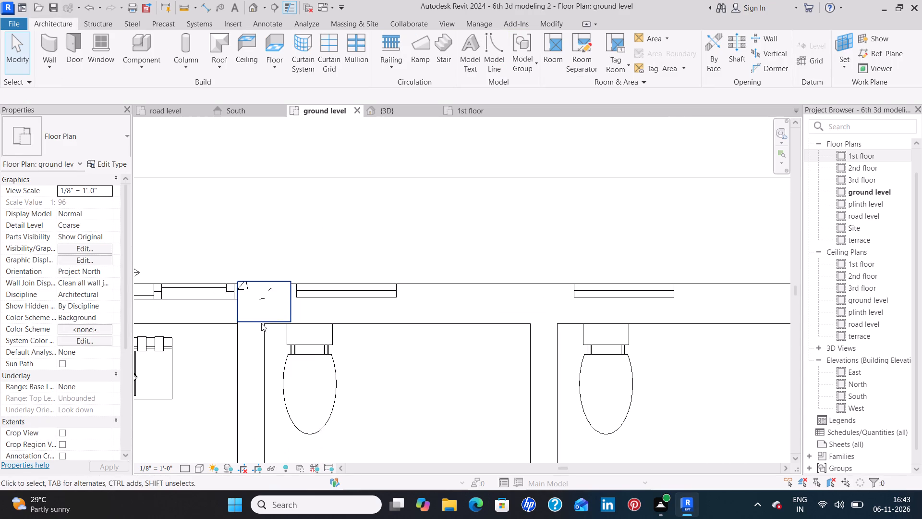
{"action": "left_click", "coordinate": [248, 321]}
{"action": "scroll", "coordinate": [249, 319], "scroll_direction": "up", "scroll_amount": 3}
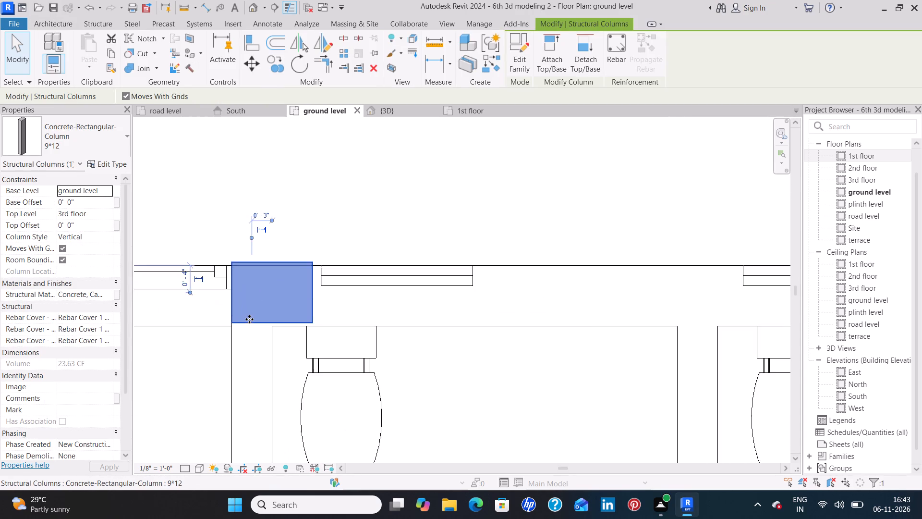
{"action": "scroll", "coordinate": [249, 319], "scroll_direction": "up", "scroll_amount": 4}
{"action": "key", "text": "Down"}
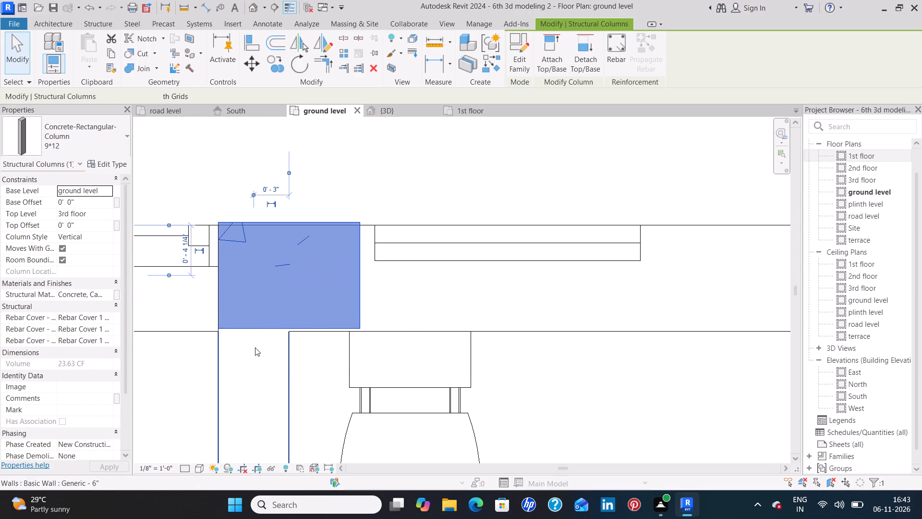
{"action": "key", "text": "Down"}
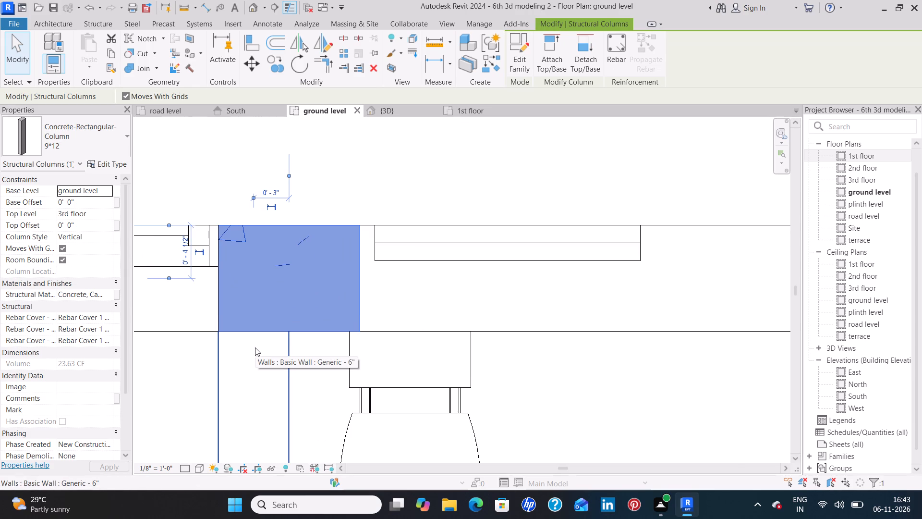
{"action": "left_click", "coordinate": [547, 291]}
Nudge the column between the second toilet and northeast bedroom south until its centre is 4 1/2" from the north wall's outer face.
{"action": "scroll", "coordinate": [544, 301], "scroll_direction": "down", "scroll_amount": 3}
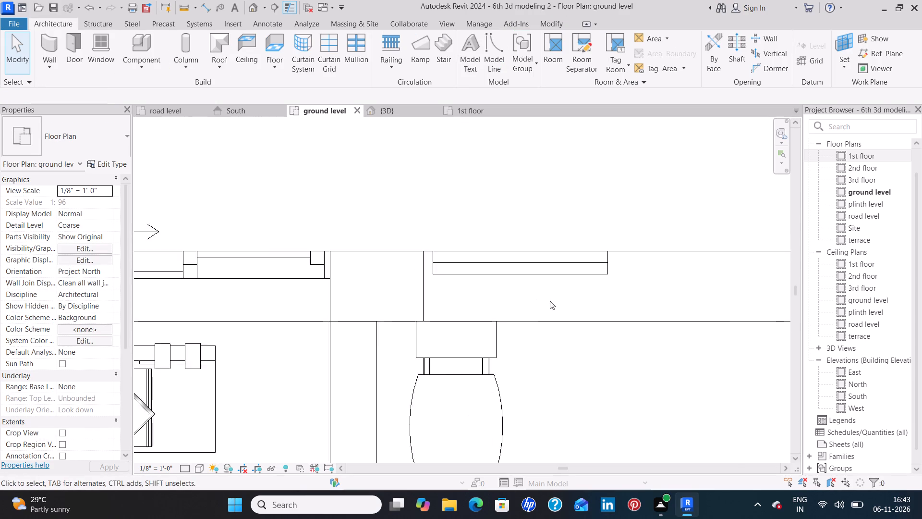
{"action": "scroll", "coordinate": [550, 301], "scroll_direction": "down", "scroll_amount": 1}
{"action": "middle_click_drag", "start_coordinate": [666, 267], "coordinate": [134, 291]}
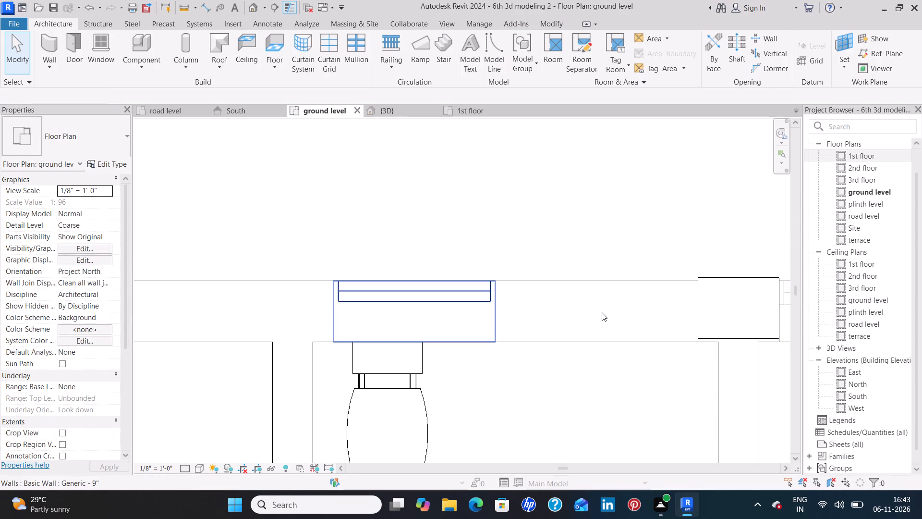
{"action": "middle_click_drag", "start_coordinate": [602, 312], "coordinate": [257, 312]}
{"action": "left_click", "coordinate": [353, 306]}
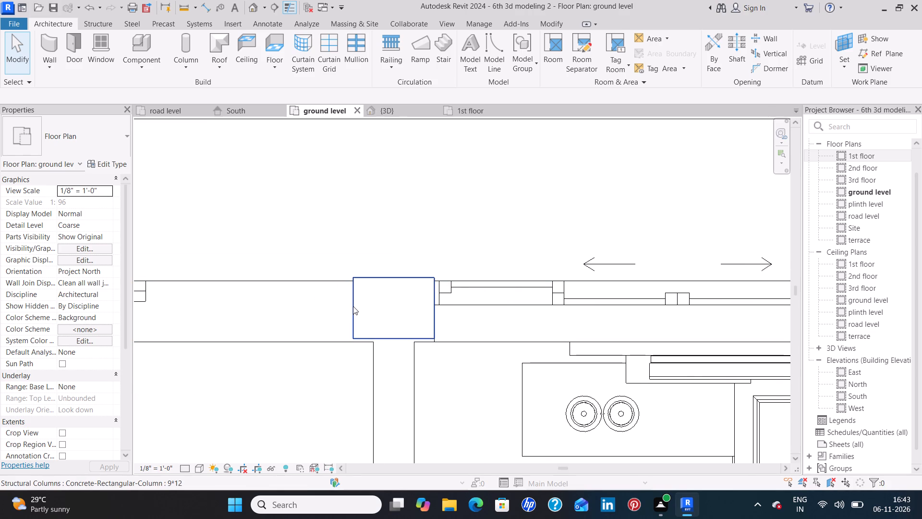
{"action": "scroll", "coordinate": [353, 306], "scroll_direction": "up", "scroll_amount": 8}
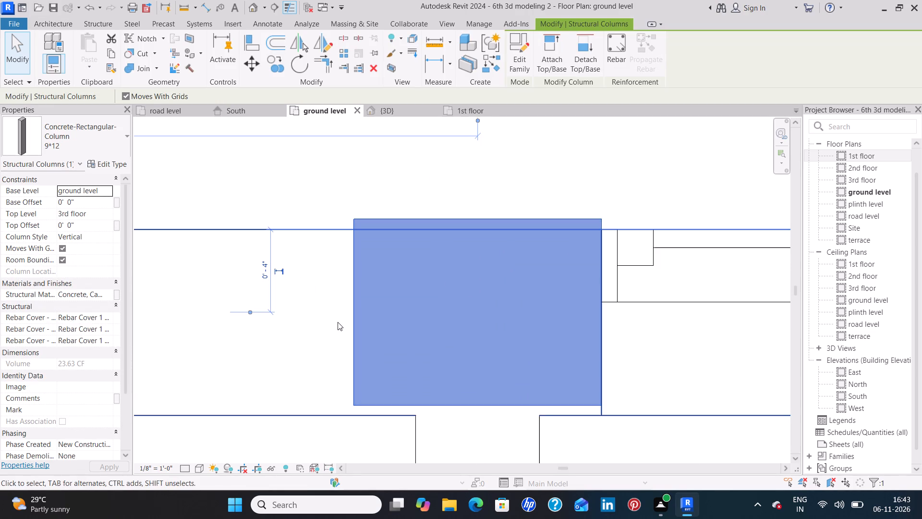
{"action": "key", "text": "Down"}
{"action": "key", "text": "Down"}
{"action": "key", "text": "Down"}
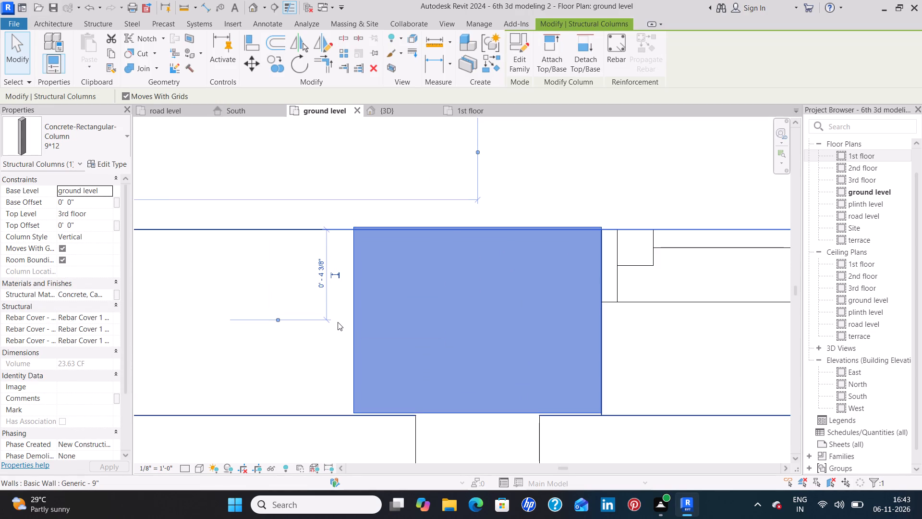
{"action": "key", "text": "Down"}
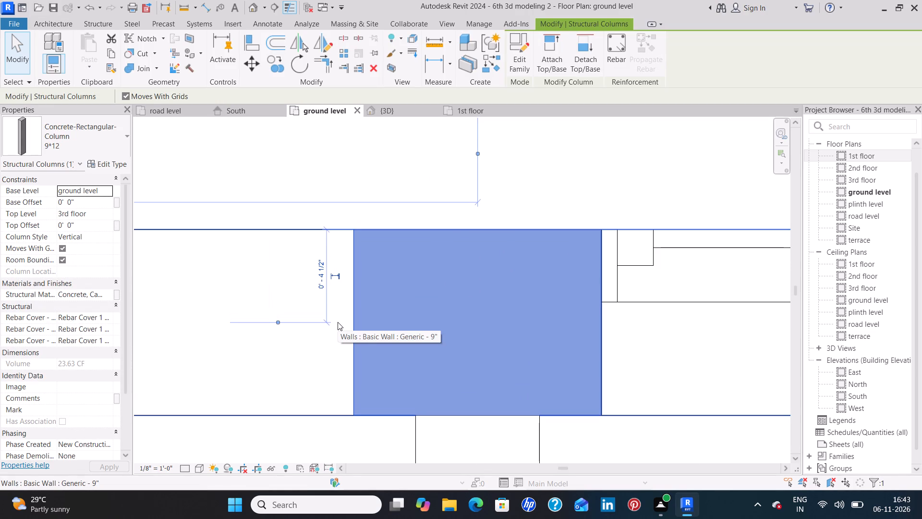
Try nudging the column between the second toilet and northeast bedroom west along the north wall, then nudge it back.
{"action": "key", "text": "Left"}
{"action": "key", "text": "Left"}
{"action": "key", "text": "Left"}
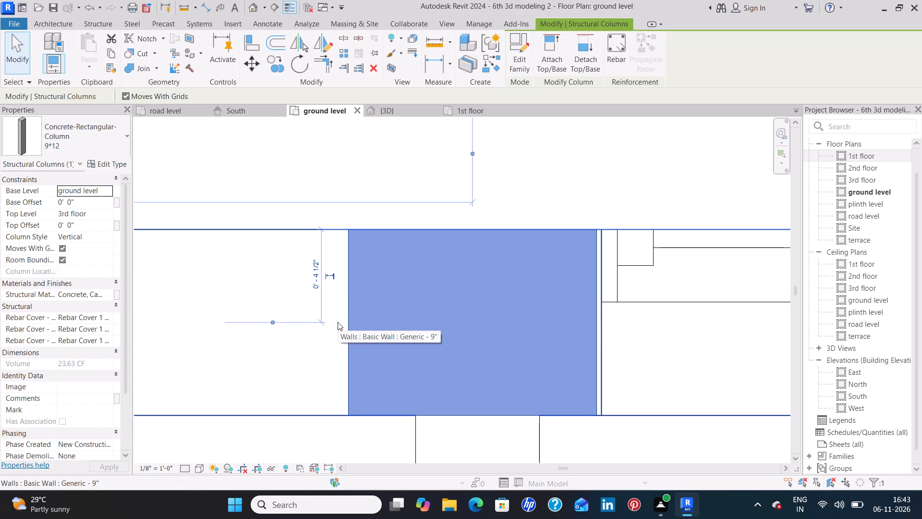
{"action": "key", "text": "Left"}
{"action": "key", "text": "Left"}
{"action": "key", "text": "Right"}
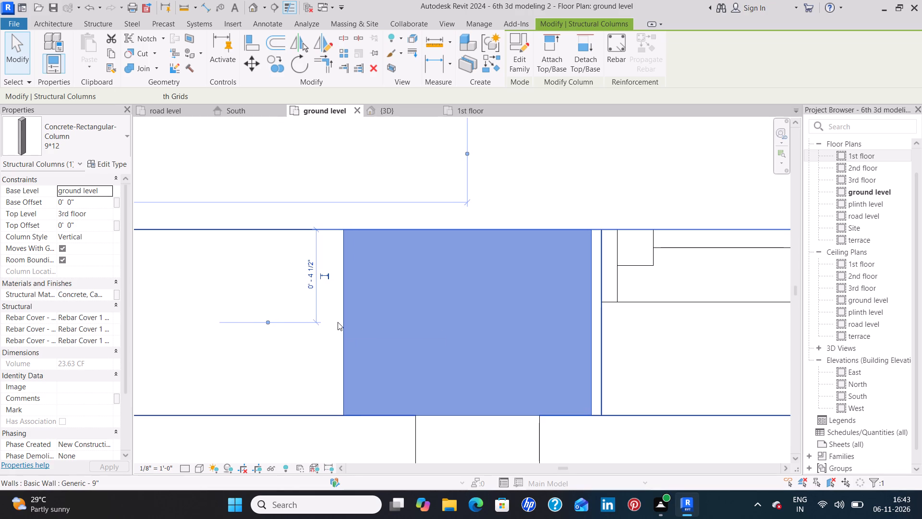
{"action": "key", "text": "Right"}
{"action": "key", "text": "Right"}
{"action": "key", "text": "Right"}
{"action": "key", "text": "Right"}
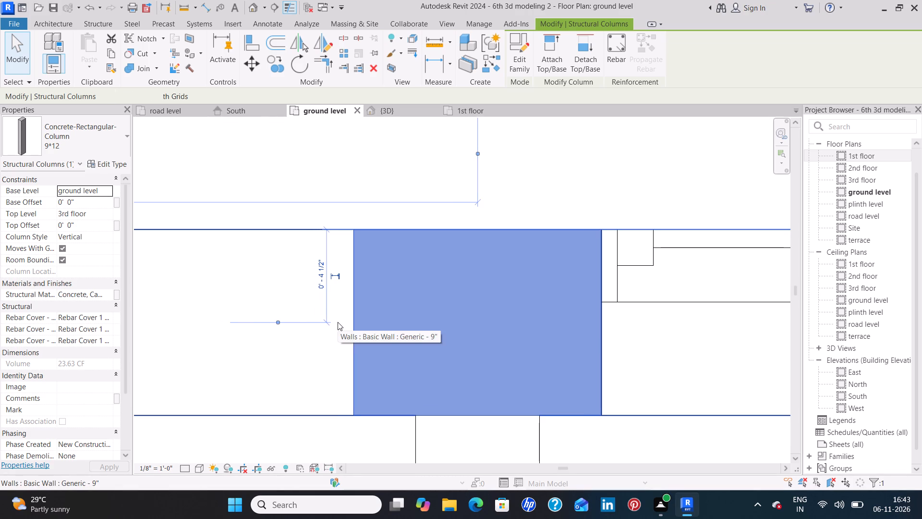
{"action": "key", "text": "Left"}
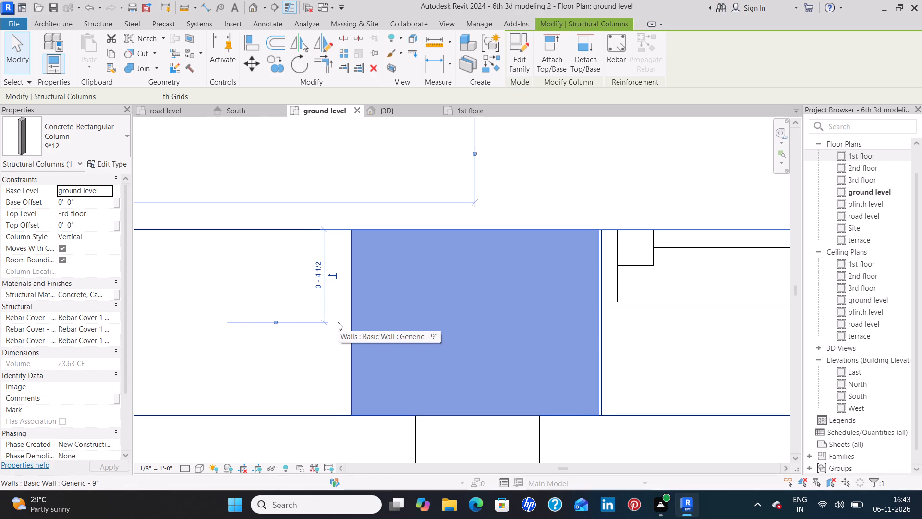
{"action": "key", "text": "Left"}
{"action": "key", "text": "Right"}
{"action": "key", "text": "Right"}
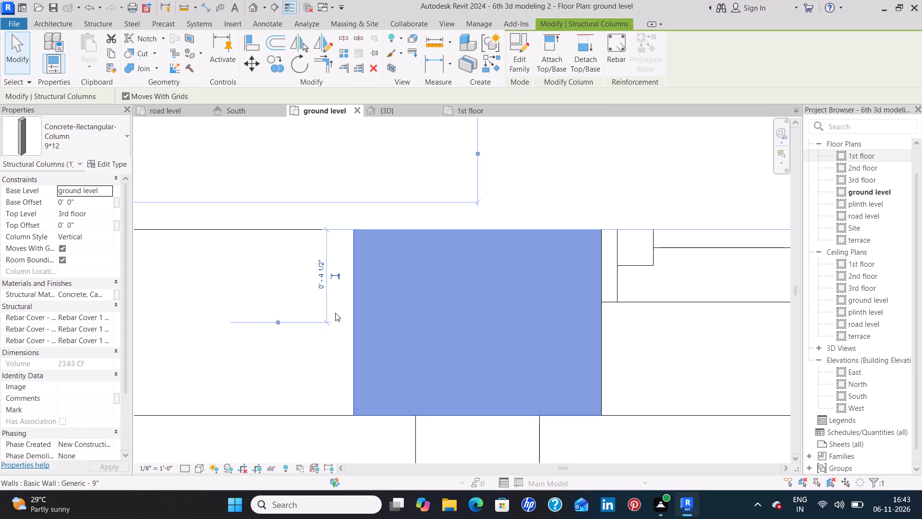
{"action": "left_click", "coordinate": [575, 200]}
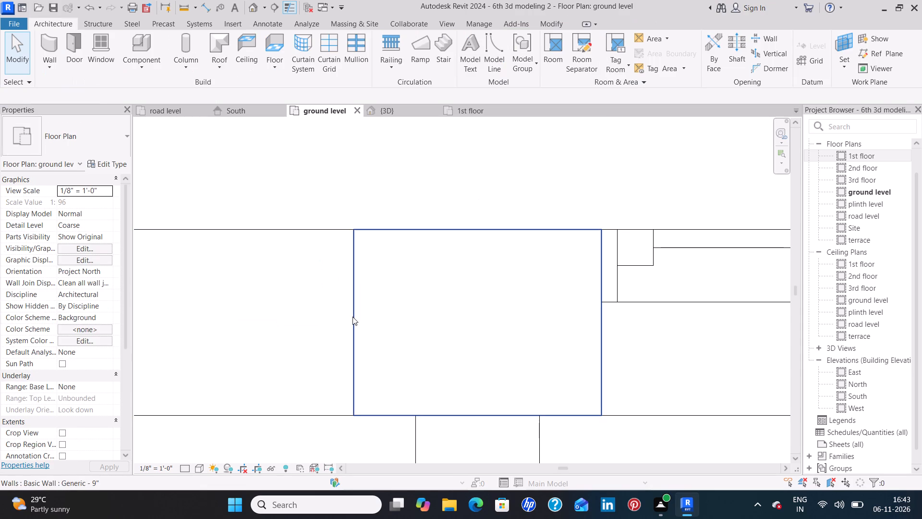
Create a similar 9*12 column at the northeast bedroom's outer northeast corner, flush with the outer faces of both walls.
{"action": "left_click", "coordinate": [352, 317]}
{"action": "type", "text": "cs"}
{"action": "scroll", "coordinate": [549, 336], "scroll_direction": "down", "scroll_amount": 8}
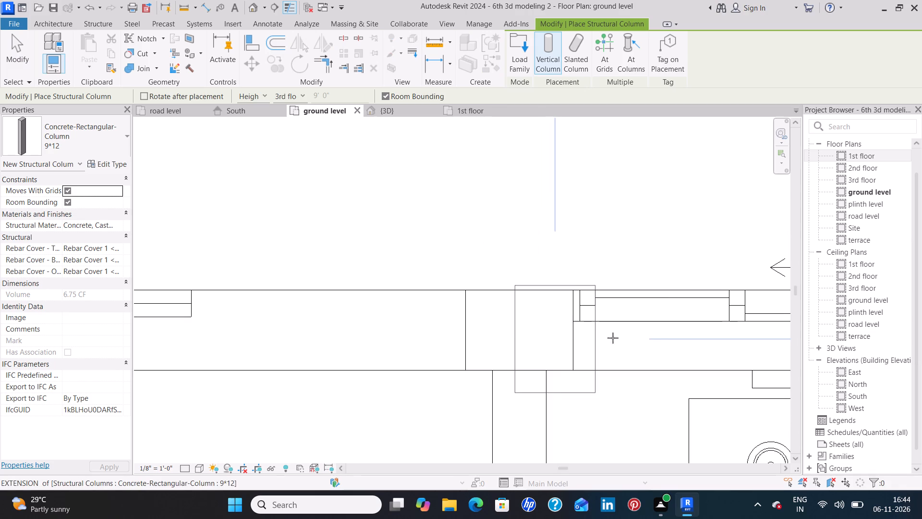
{"action": "scroll", "coordinate": [660, 339], "scroll_direction": "down", "scroll_amount": 4}
{"action": "middle_click_drag", "start_coordinate": [667, 337], "coordinate": [313, 337]}
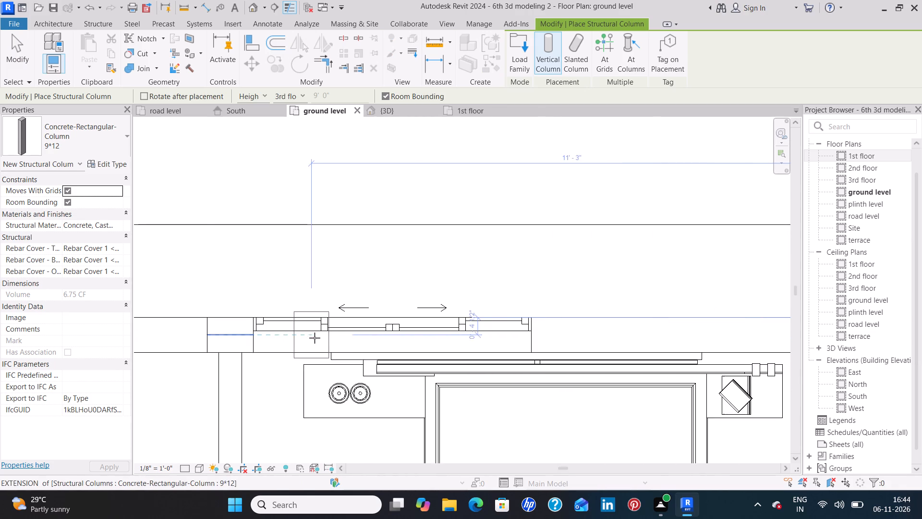
{"action": "scroll", "coordinate": [319, 338], "scroll_direction": "down", "scroll_amount": 4}
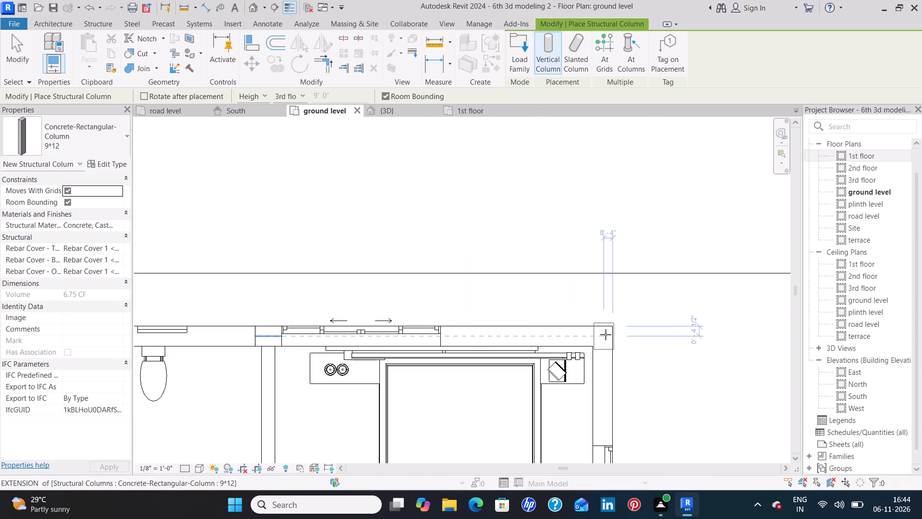
{"action": "scroll", "coordinate": [606, 334], "scroll_direction": "up", "scroll_amount": 11}
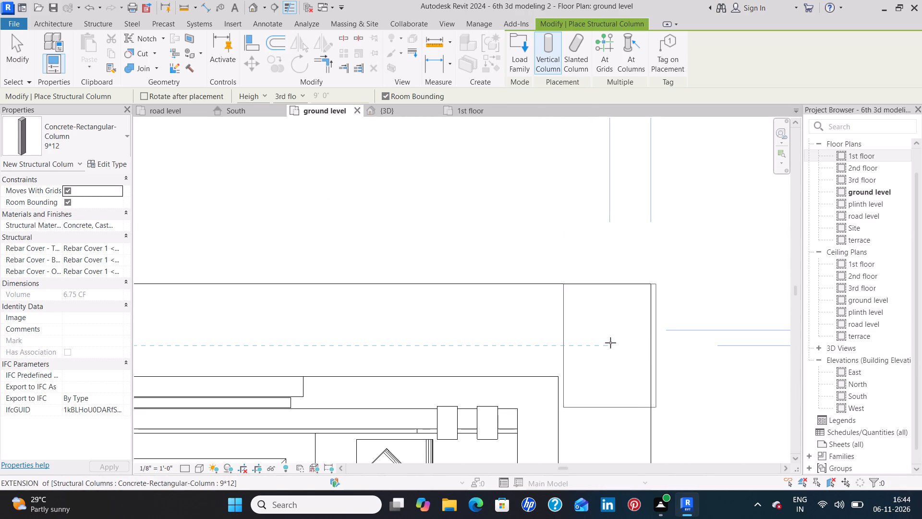
{"action": "left_click", "coordinate": [605, 346]}
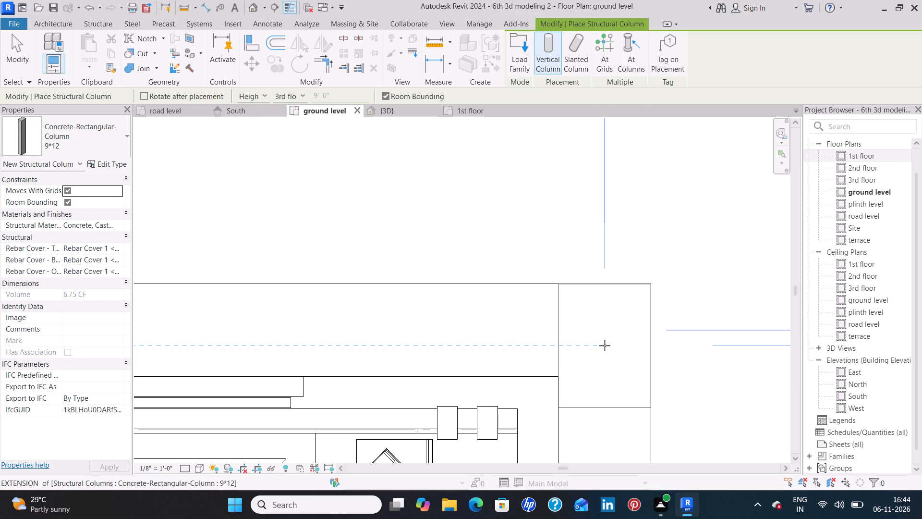
Finish placing columns and change the east wall alongside the kitchen and utility room to the Generic - 9" type.
{"action": "scroll", "coordinate": [599, 350], "scroll_direction": "down", "scroll_amount": 10}
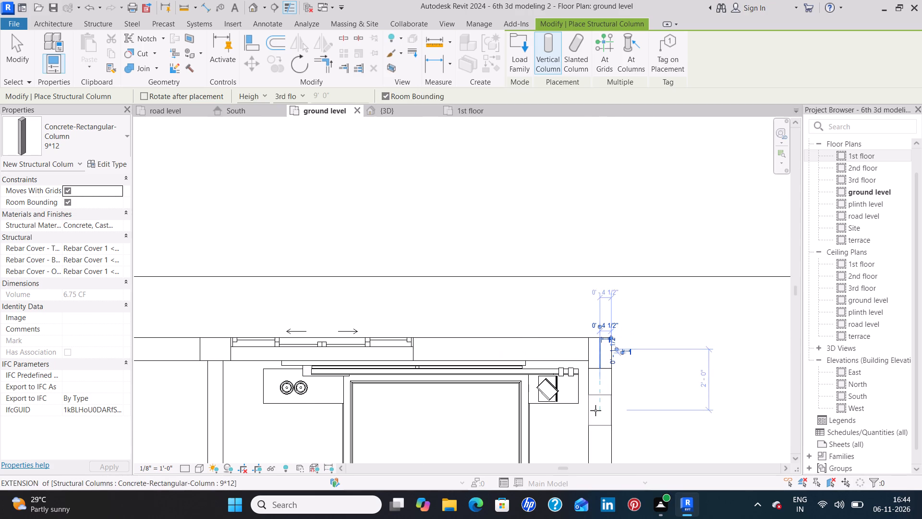
{"action": "scroll", "coordinate": [595, 410], "scroll_direction": "down", "scroll_amount": 7}
{"action": "middle_click_drag", "start_coordinate": [596, 378], "coordinate": [572, 227]}
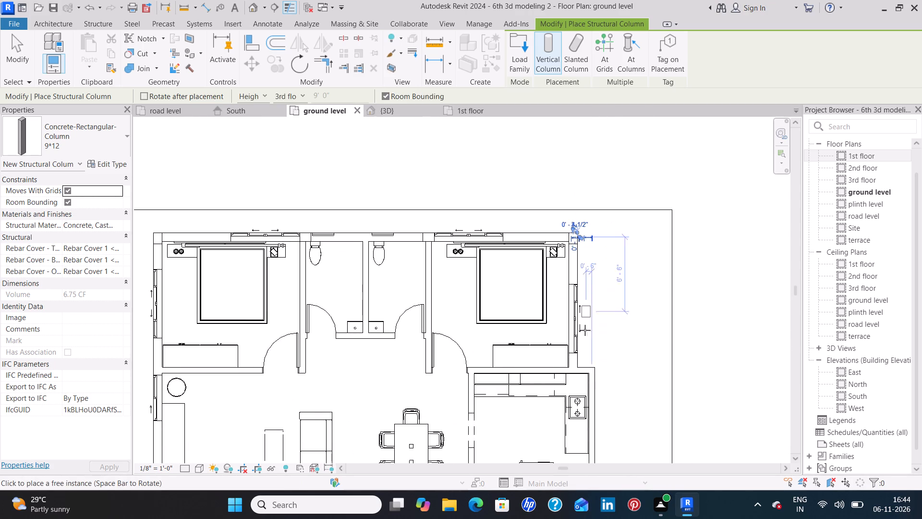
{"action": "scroll", "coordinate": [572, 367], "scroll_direction": "up", "scroll_amount": 3}
{"action": "middle_click_drag", "start_coordinate": [572, 367], "coordinate": [552, 241]}
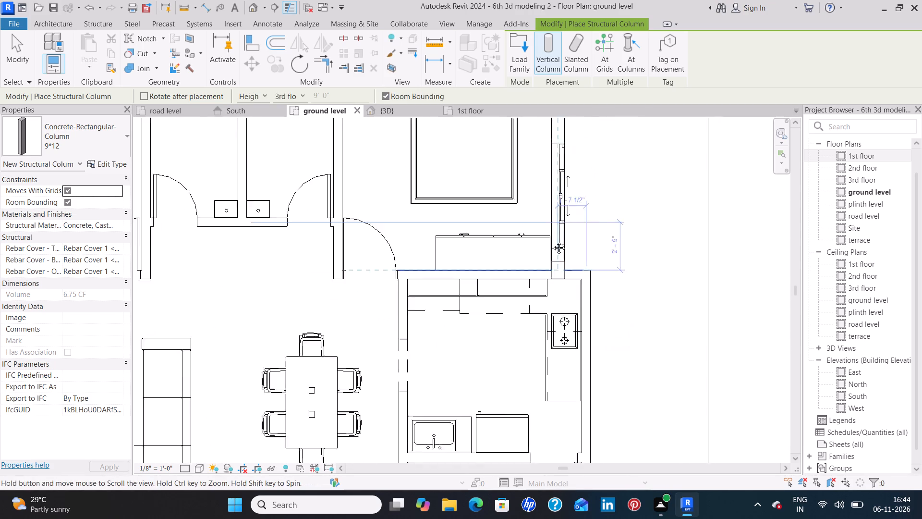
{"action": "middle_click_drag", "start_coordinate": [552, 241], "coordinate": [546, 212]}
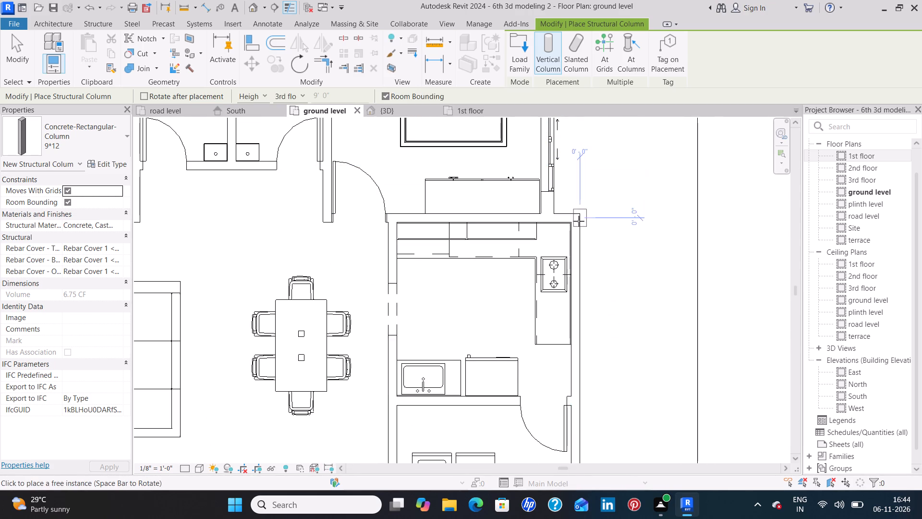
{"action": "scroll", "coordinate": [579, 221], "scroll_direction": "up", "scroll_amount": 10}
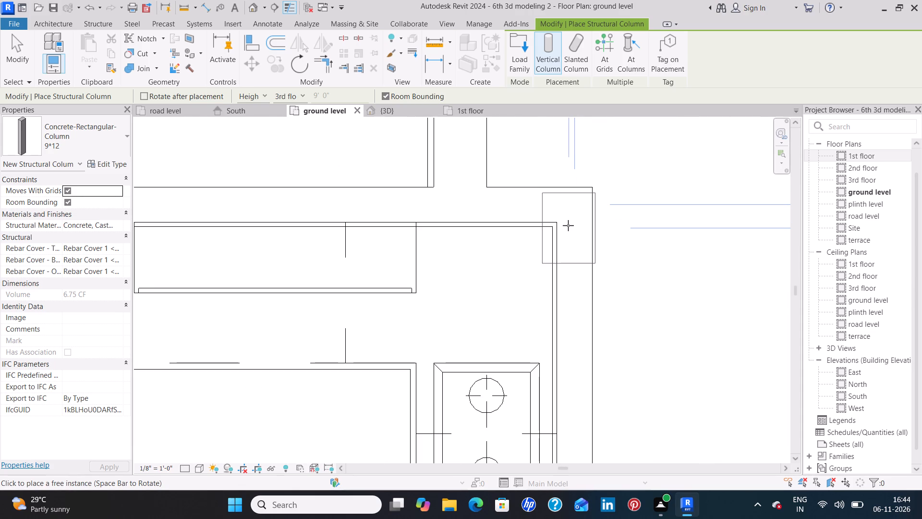
{"action": "scroll", "coordinate": [568, 226], "scroll_direction": "down", "scroll_amount": 9}
{"action": "scroll", "coordinate": [521, 260], "scroll_direction": "down", "scroll_amount": 1}
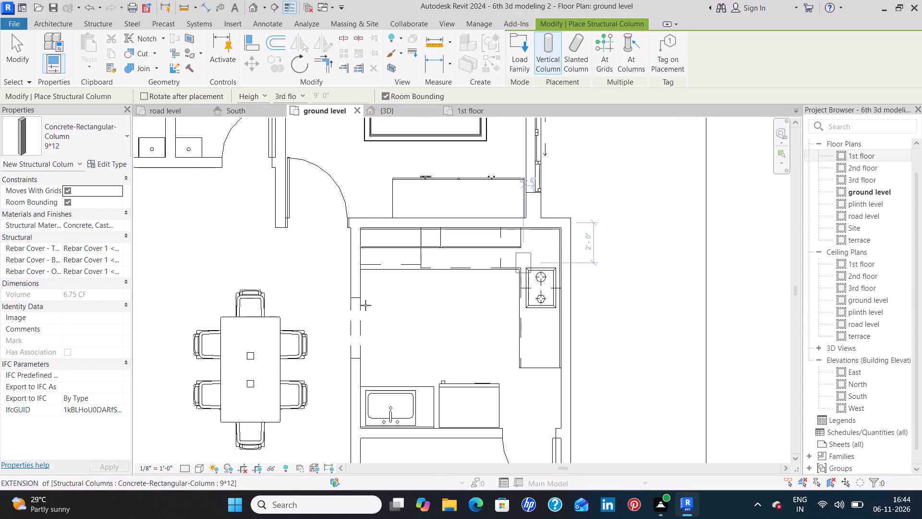
{"action": "scroll", "coordinate": [384, 307], "scroll_direction": "down", "scroll_amount": 1}
{"action": "scroll", "coordinate": [440, 317], "scroll_direction": "down", "scroll_amount": 1}
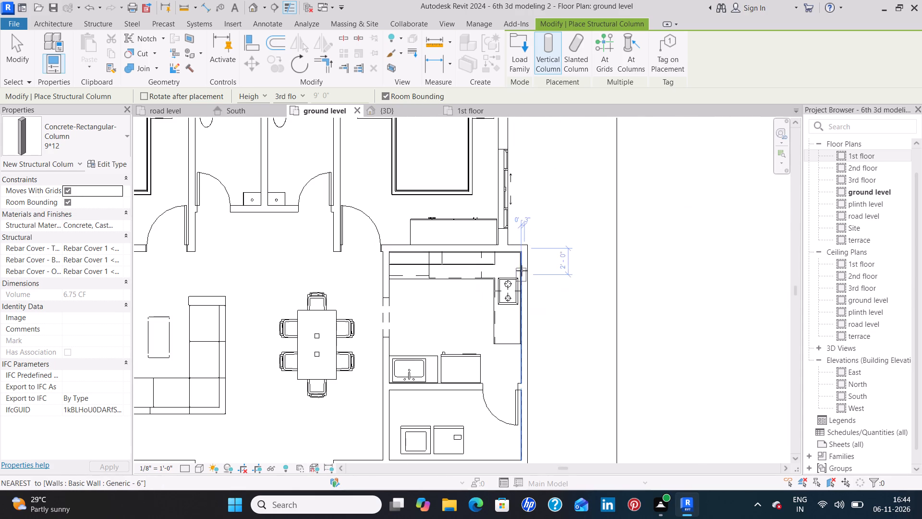
{"action": "middle_click_drag", "start_coordinate": [429, 334], "coordinate": [469, 236]}
{"action": "middle_click_drag", "start_coordinate": [469, 237], "coordinate": [403, 344]}
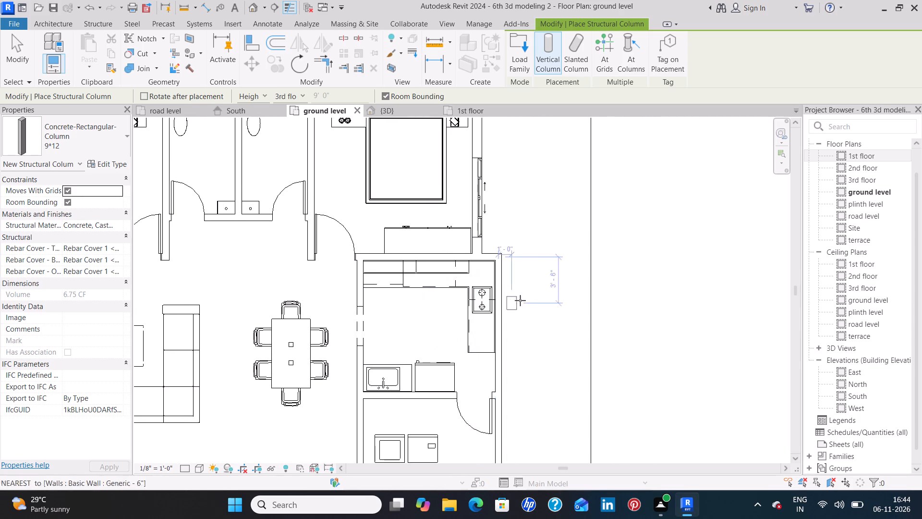
{"action": "key", "text": "Escape"}
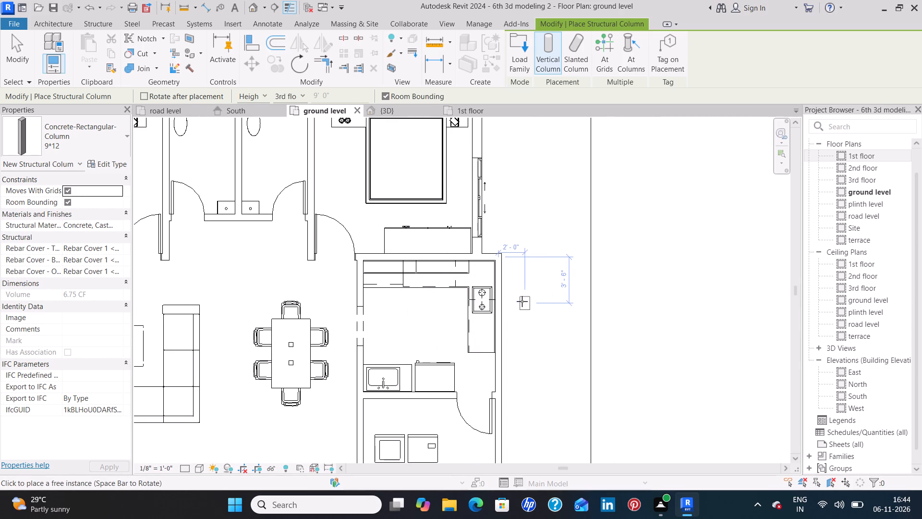
{"action": "key", "text": "Escape"}
{"action": "left_click", "coordinate": [503, 313]}
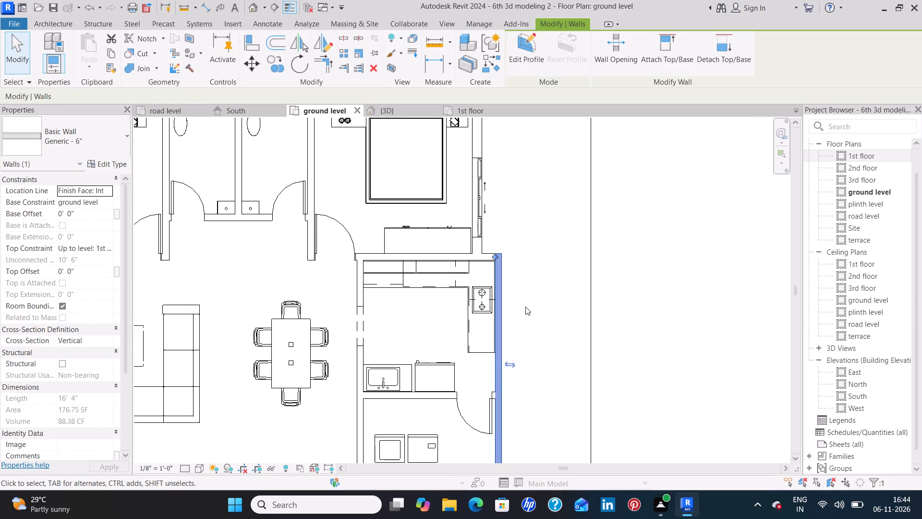
{"action": "left_click", "coordinate": [89, 145]}
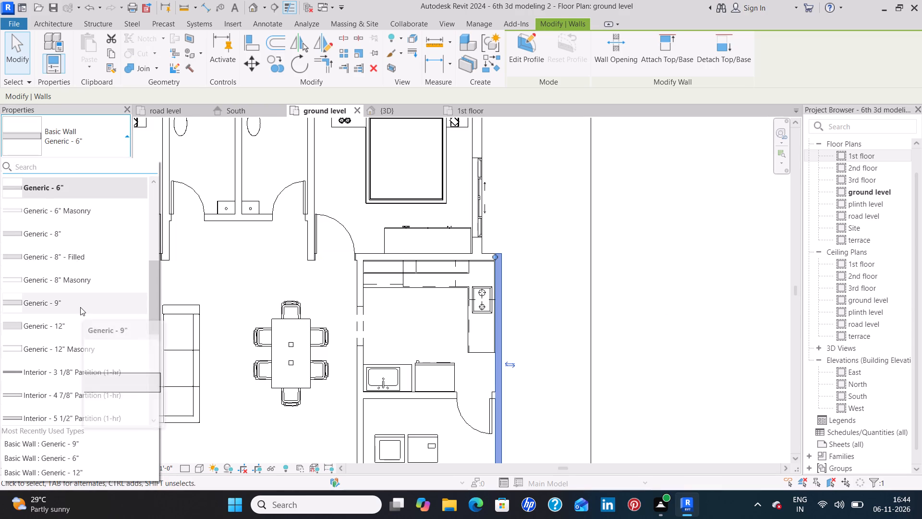
{"action": "left_click", "coordinate": [80, 307]}
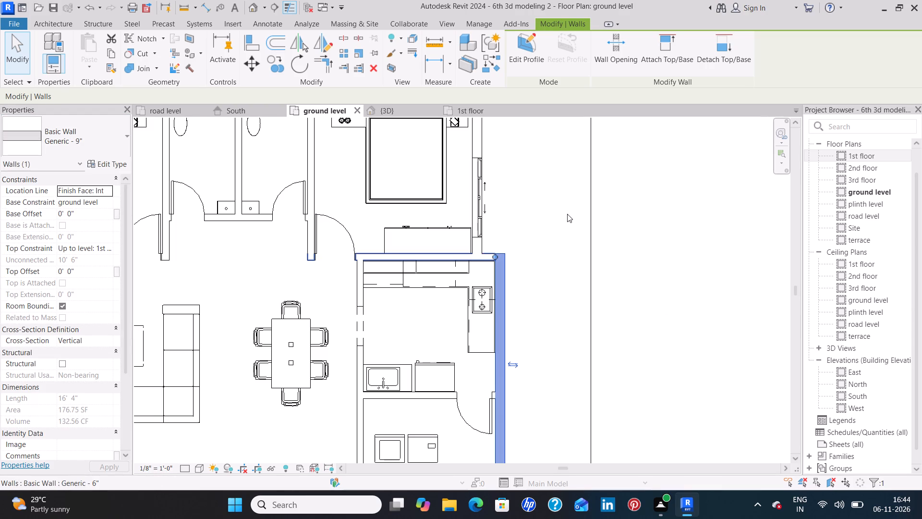
{"action": "left_click", "coordinate": [555, 217]}
Create a similar 9*12 column from the northeast bedroom's corner column at the kitchen's outer northeast corner, flush with both walls.
{"action": "middle_click_drag", "start_coordinate": [530, 336], "coordinate": [503, 243]}
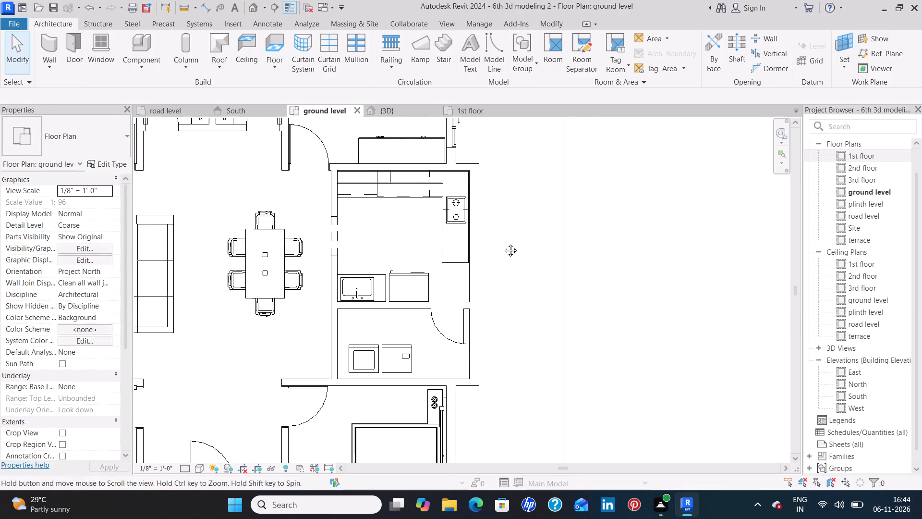
{"action": "middle_click_drag", "start_coordinate": [503, 243], "coordinate": [503, 240]}
{"action": "middle_click_drag", "start_coordinate": [503, 239], "coordinate": [508, 294]}
{"action": "scroll", "coordinate": [503, 239], "scroll_direction": "down", "scroll_amount": 1}
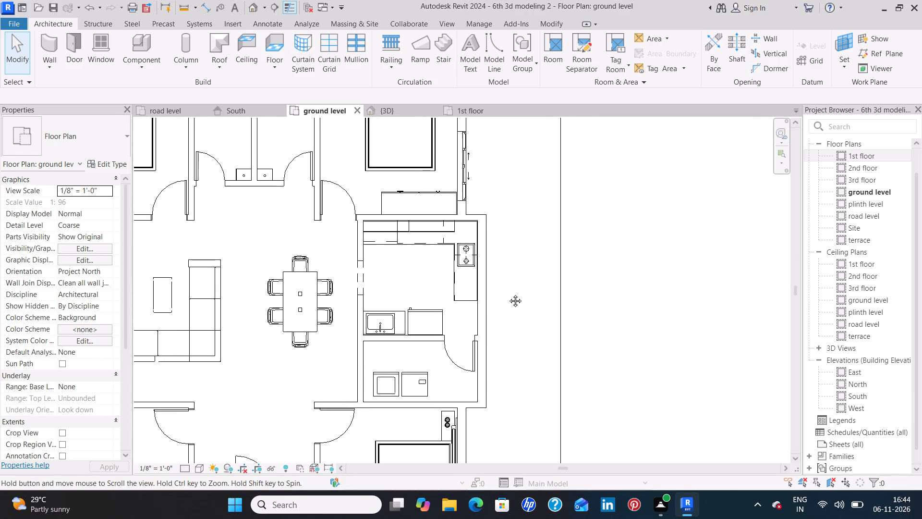
{"action": "middle_click_drag", "start_coordinate": [508, 294], "coordinate": [506, 323]}
{"action": "middle_click_drag", "start_coordinate": [496, 266], "coordinate": [495, 293]}
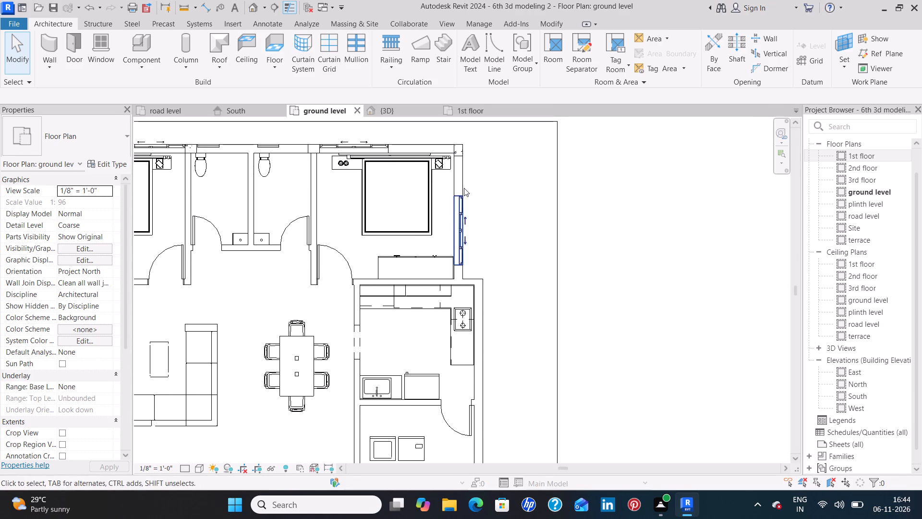
{"action": "left_click", "coordinate": [457, 154]}
{"action": "type", "text": "cs"}
{"action": "scroll", "coordinate": [479, 286], "scroll_direction": "up", "scroll_amount": 2}
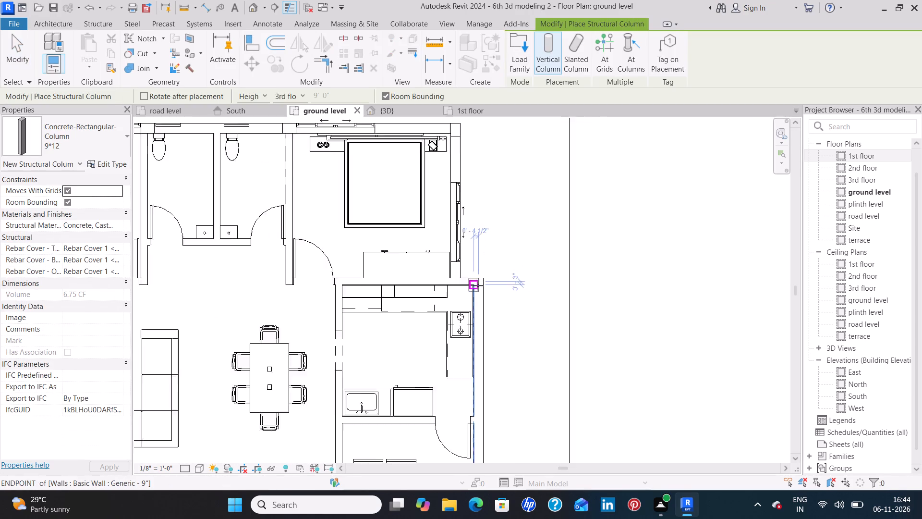
{"action": "scroll", "coordinate": [478, 285], "scroll_direction": "up", "scroll_amount": 10}
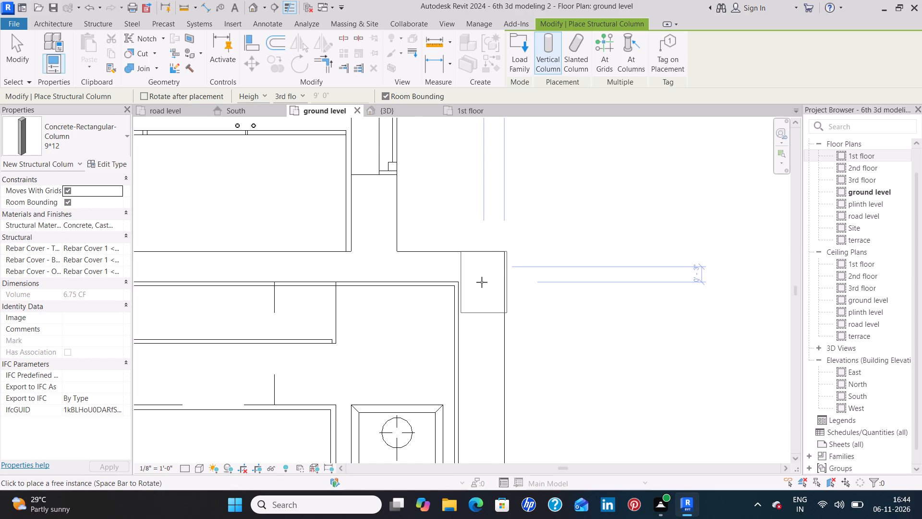
{"action": "left_click", "coordinate": [480, 284]}
Place another 9*12 column where the northeast bedroom's east wall meets the kitchen's north wall, 1' 9" west of the kitchen corner column.
{"action": "scroll", "coordinate": [478, 285], "scroll_direction": "down", "scroll_amount": 2}
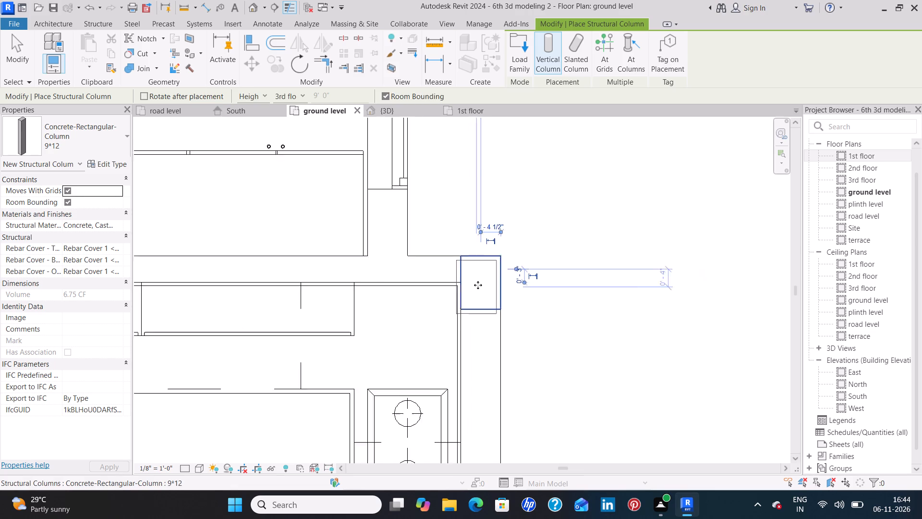
{"action": "scroll", "coordinate": [478, 285], "scroll_direction": "down", "scroll_amount": 8}
{"action": "middle_click_drag", "start_coordinate": [503, 376], "coordinate": [496, 357]}
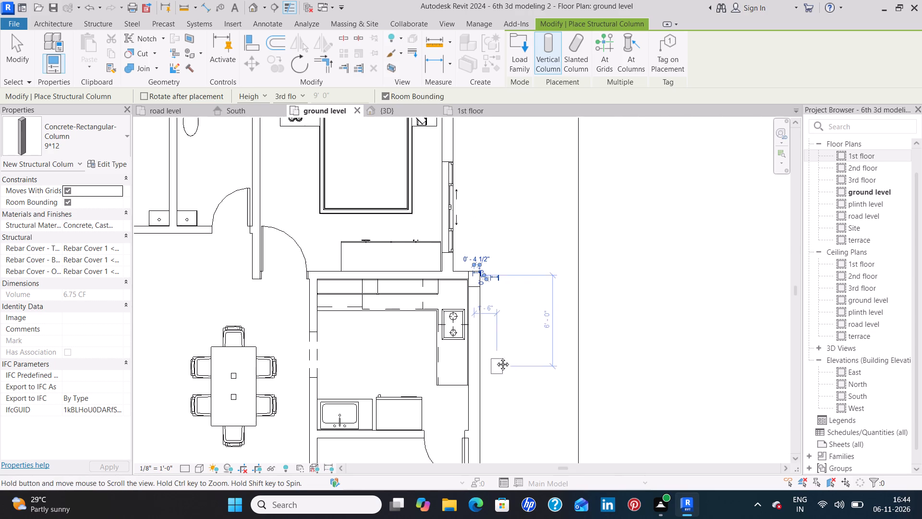
{"action": "middle_click_drag", "start_coordinate": [496, 357], "coordinate": [476, 242]}
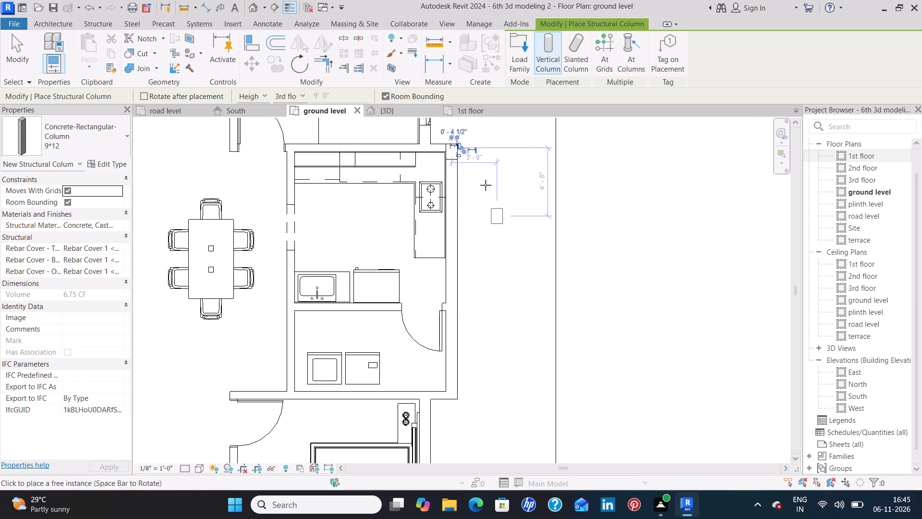
{"action": "scroll", "coordinate": [421, 142], "scroll_direction": "up", "scroll_amount": 7}
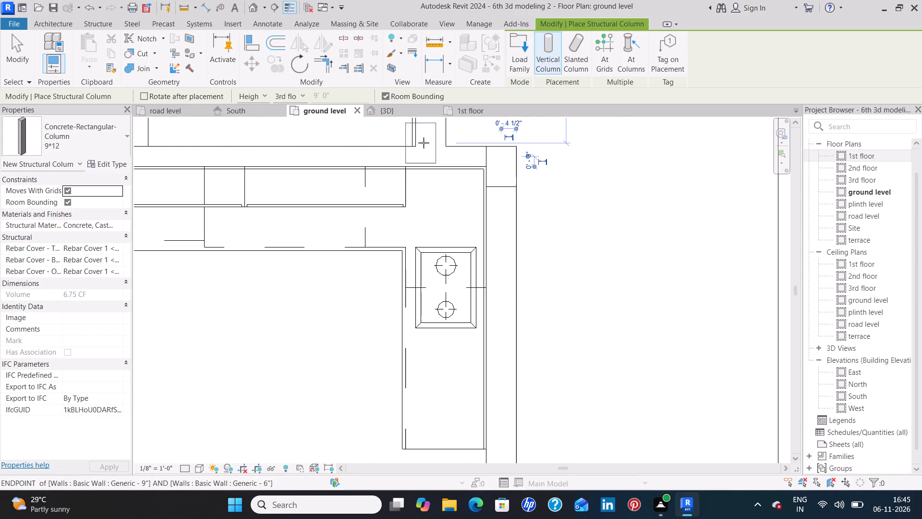
{"action": "middle_click_drag", "start_coordinate": [427, 144], "coordinate": [428, 254]}
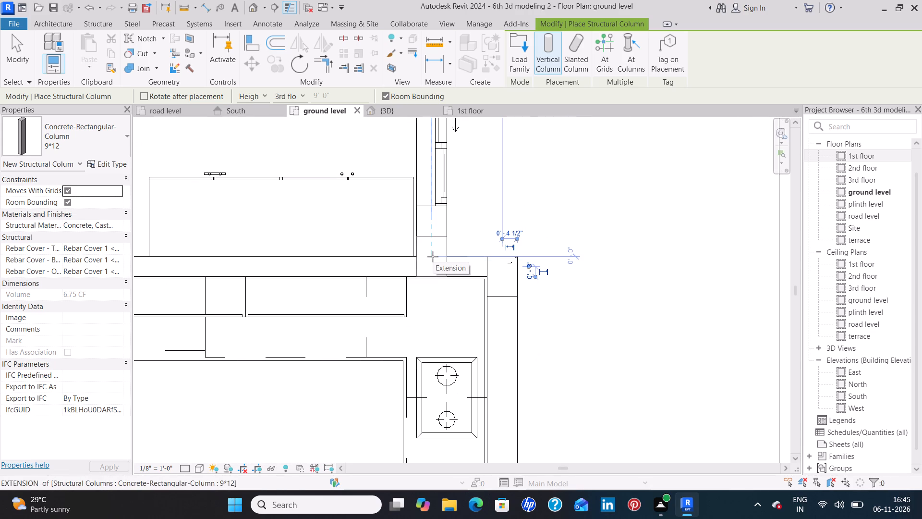
{"action": "left_click", "coordinate": [433, 257]}
{"action": "key", "text": "Escape"}
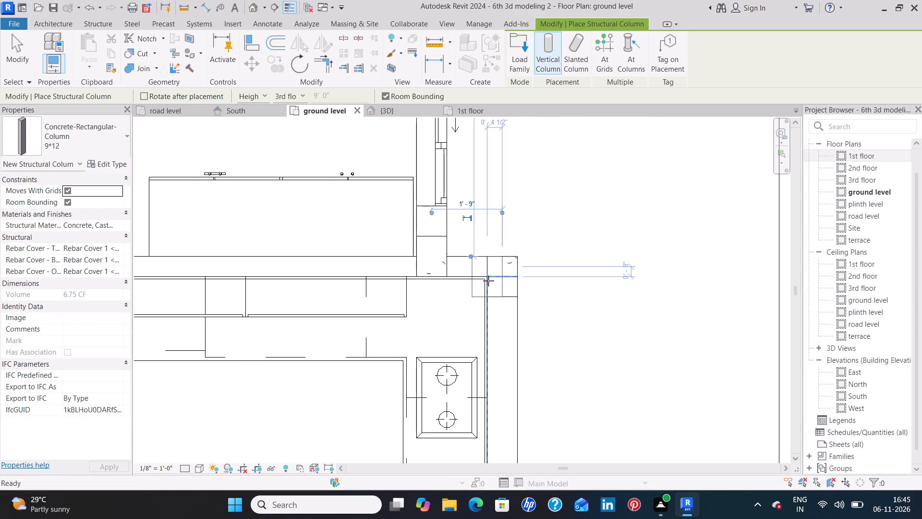
Delete the 9*12 column at the kitchen's outer northeast corner.
{"action": "key", "text": "Escape"}
{"action": "left_click", "coordinate": [497, 294]}
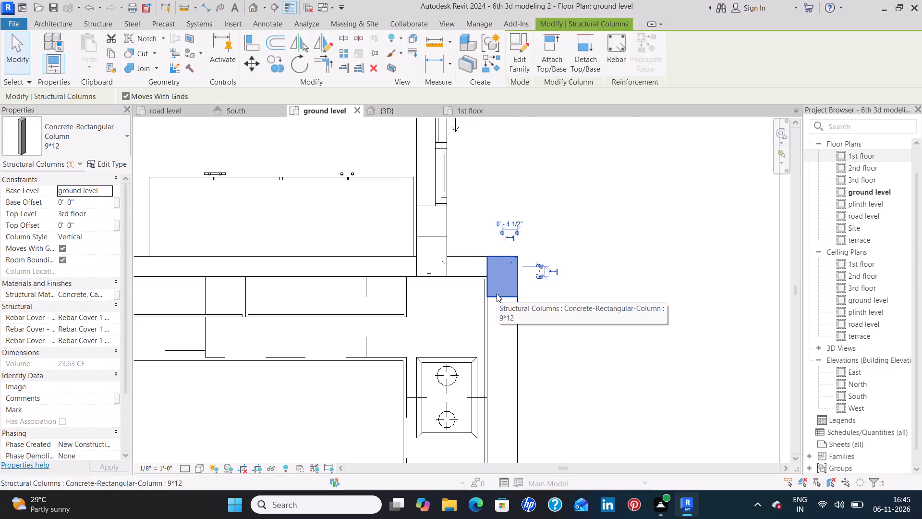
{"action": "key", "text": "Delete"}
Create a similar 9*12 column where the southeast bedroom's east wall meets the utility room's south wall, 1' 9" from the utility room's east wall.
{"action": "left_click", "coordinate": [446, 270]}
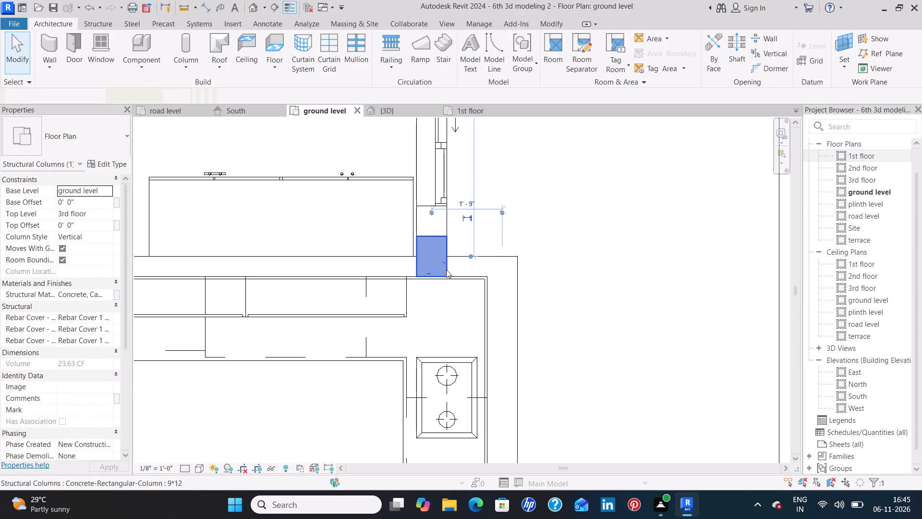
{"action": "key", "text": "c"}
{"action": "key", "text": "s"}
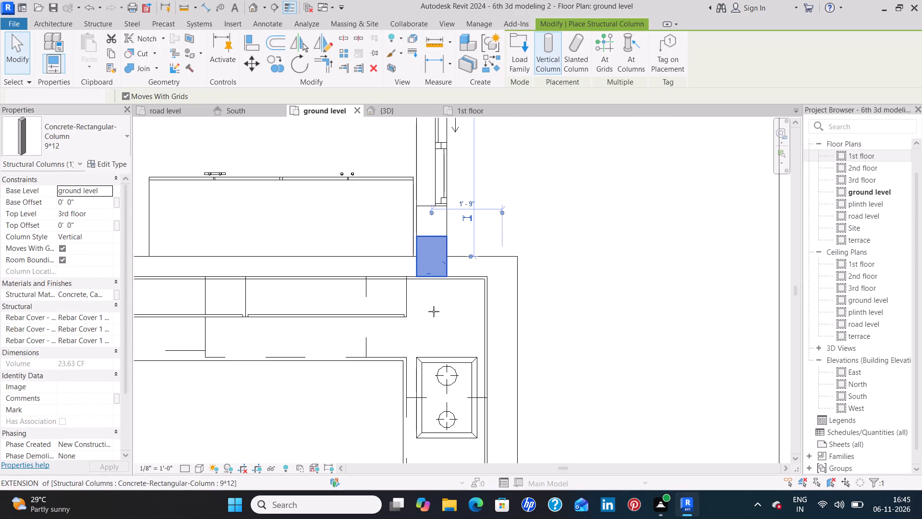
{"action": "middle_click_drag", "start_coordinate": [433, 366], "coordinate": [405, 182]}
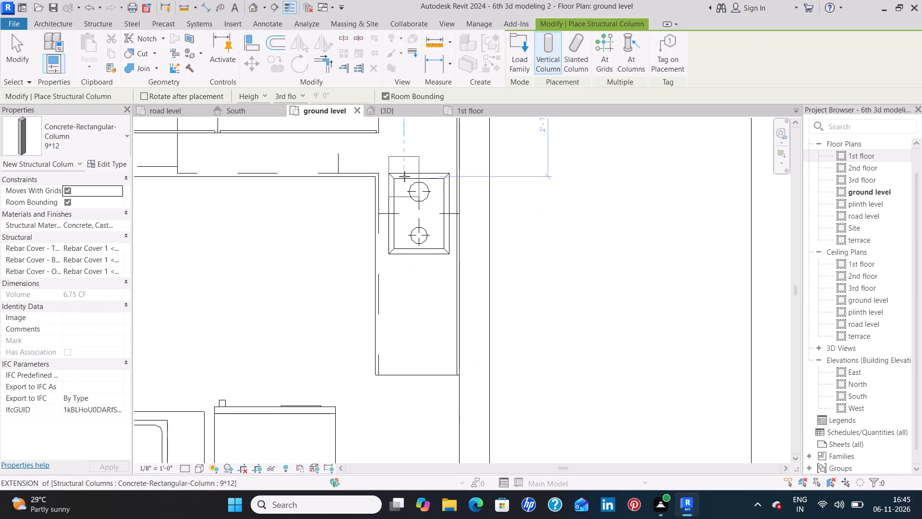
{"action": "middle_click_drag", "start_coordinate": [403, 368], "coordinate": [378, 152]}
{"action": "scroll", "coordinate": [378, 151], "scroll_direction": "up", "scroll_amount": 1}
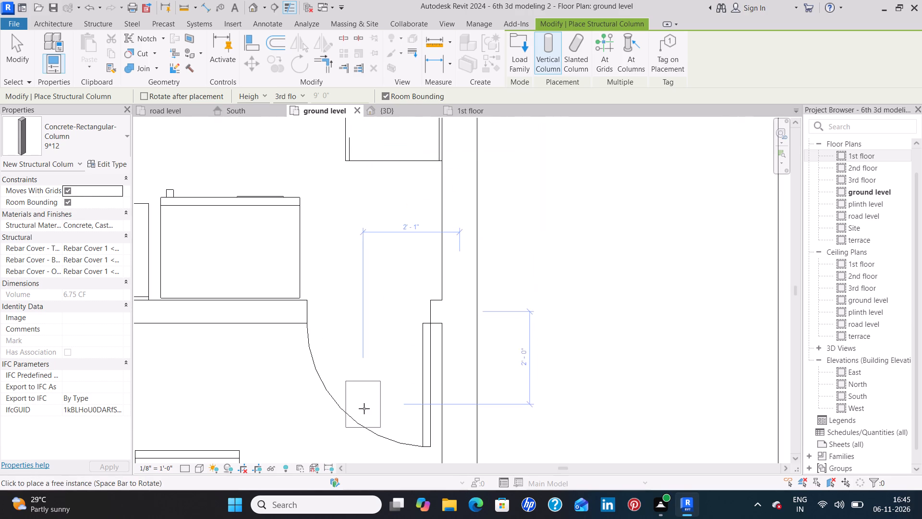
{"action": "middle_click_drag", "start_coordinate": [364, 405], "coordinate": [351, 151]}
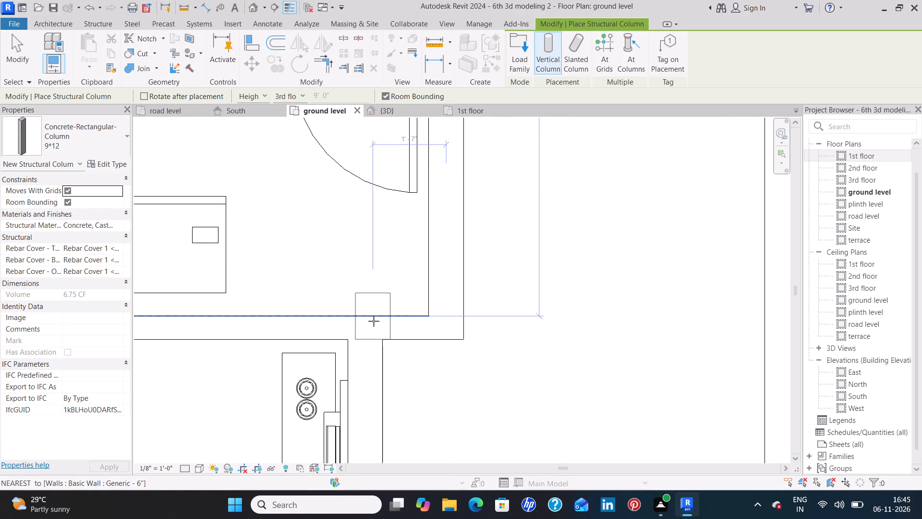
{"action": "left_click", "coordinate": [368, 342]}
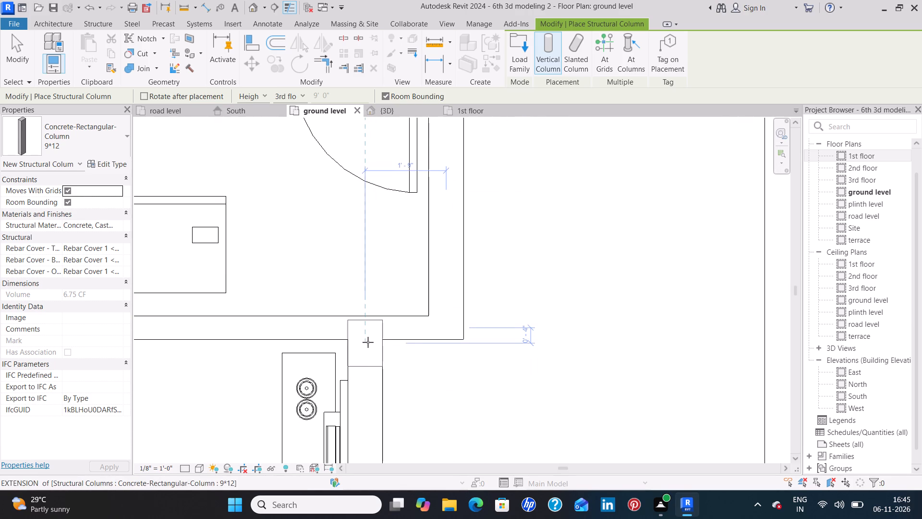
{"action": "key", "text": "Escape"}
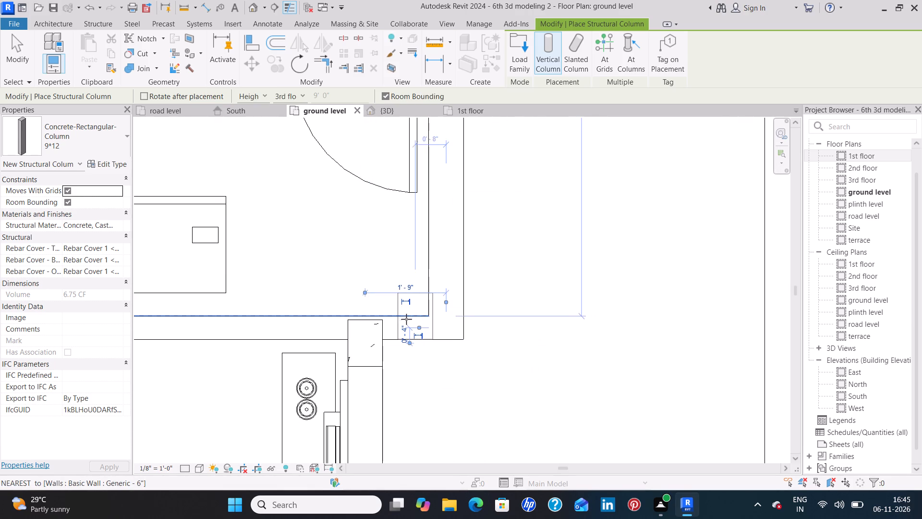
{"action": "key", "text": "Escape"}
Nudge the new junction column north until its north face is flush with the inner face of the utility room's south wall.
{"action": "left_click", "coordinate": [380, 328]}
{"action": "scroll", "coordinate": [380, 328], "scroll_direction": "up", "scroll_amount": 5}
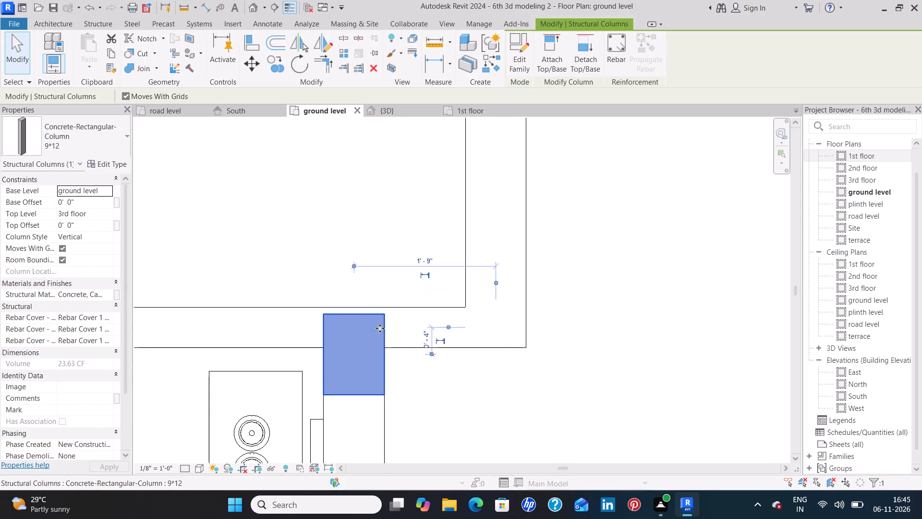
{"action": "scroll", "coordinate": [380, 328], "scroll_direction": "up", "scroll_amount": 3}
{"action": "key", "text": "Up"}
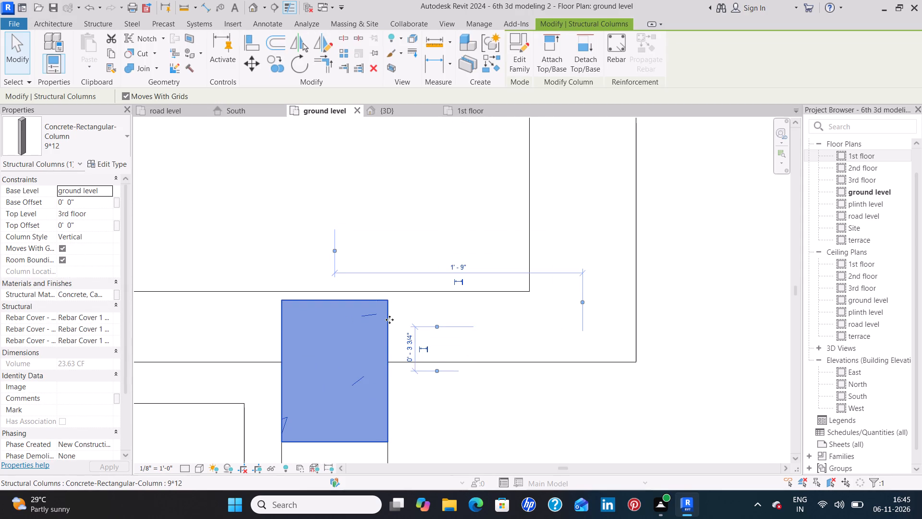
{"action": "key", "text": "Up"}
{"action": "key", "text": "Up"}
{"action": "key", "text": "Up"}
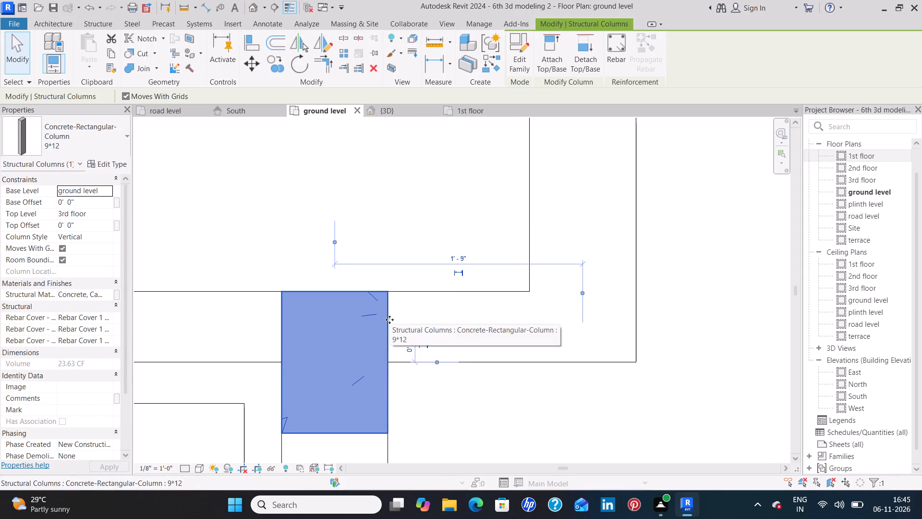
Create a similar 9*12 column at the southeast bedroom's outer southeast corner, flush with both outer wall faces, dismissing the save reminder.
{"action": "key", "text": "c"}
{"action": "key", "text": "s"}
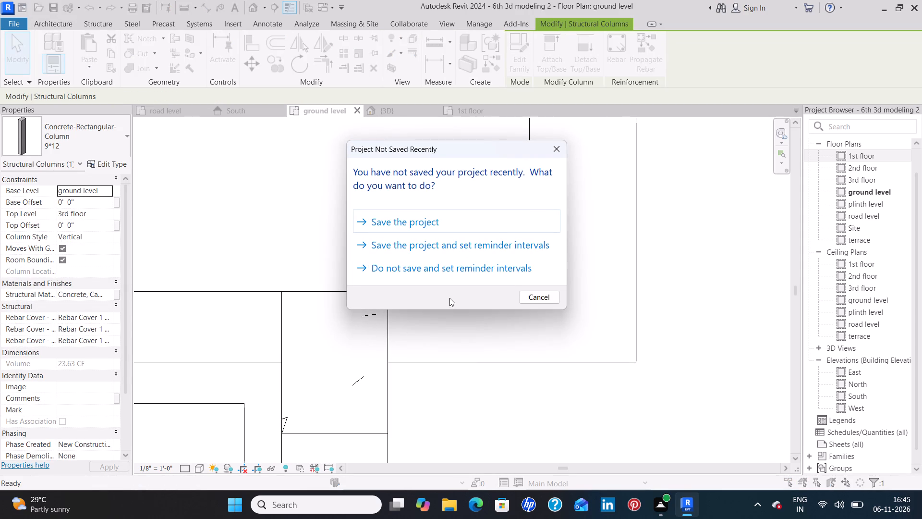
{"action": "left_click", "coordinate": [555, 147]}
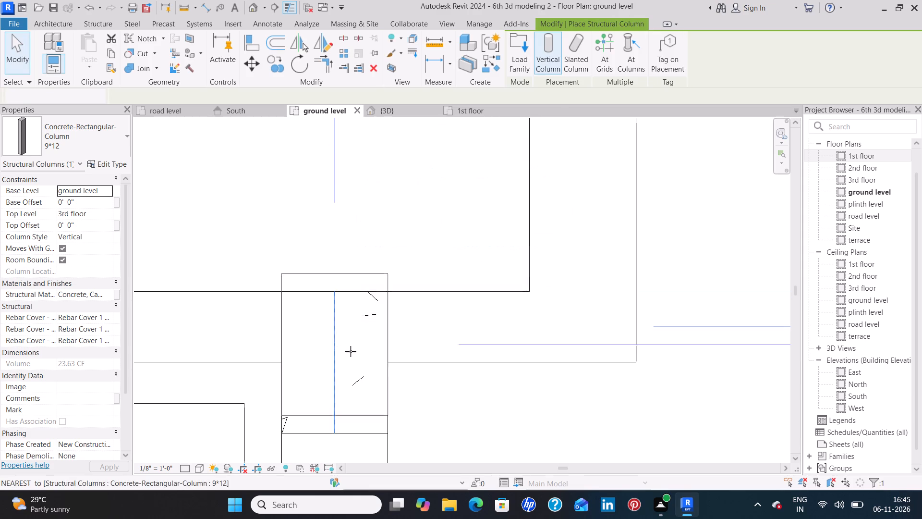
{"action": "scroll", "coordinate": [353, 358], "scroll_direction": "down", "scroll_amount": 10}
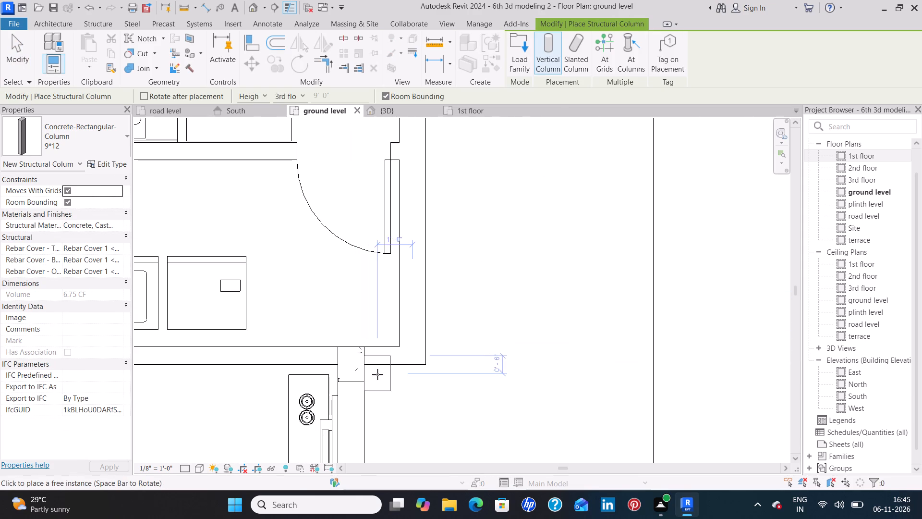
{"action": "middle_click_drag", "start_coordinate": [378, 374], "coordinate": [378, 207]}
{"action": "scroll", "coordinate": [385, 392], "scroll_direction": "down", "scroll_amount": 6}
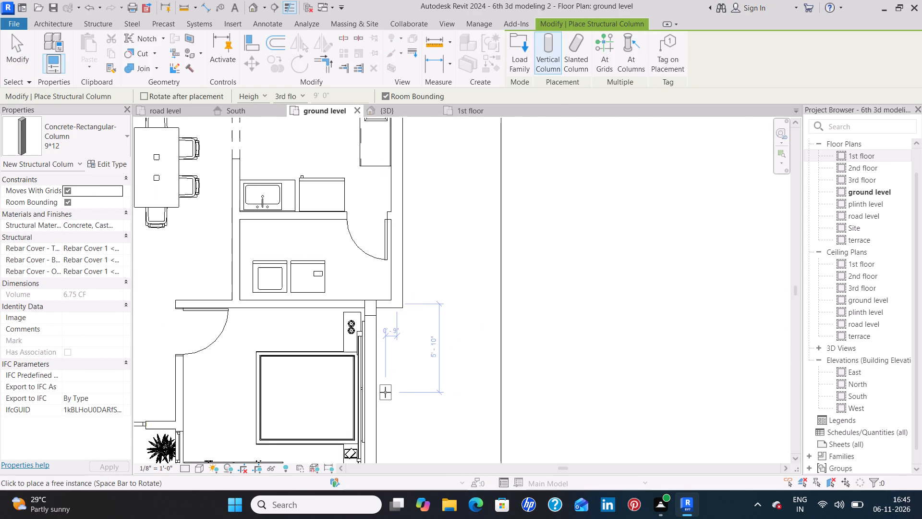
{"action": "middle_click_drag", "start_coordinate": [386, 387], "coordinate": [374, 223]}
{"action": "scroll", "coordinate": [354, 334], "scroll_direction": "up", "scroll_amount": 3}
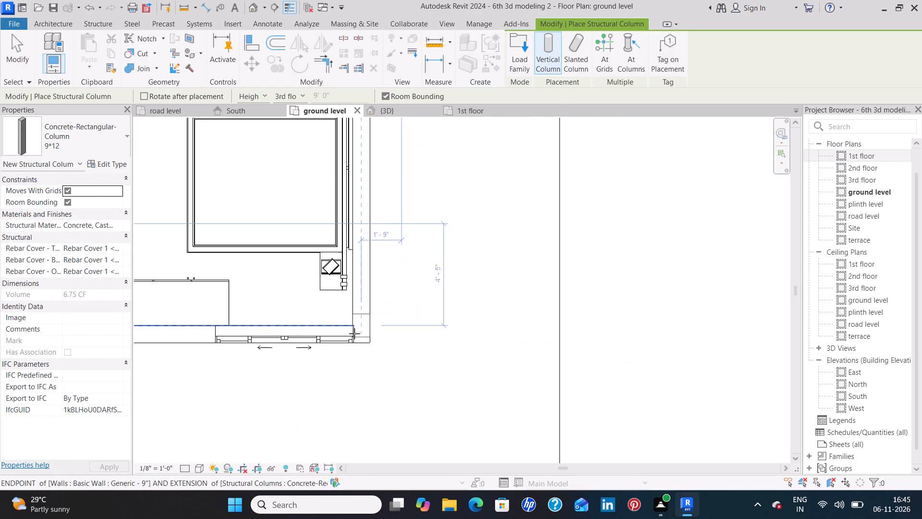
{"action": "scroll", "coordinate": [354, 334], "scroll_direction": "up", "scroll_amount": 8}
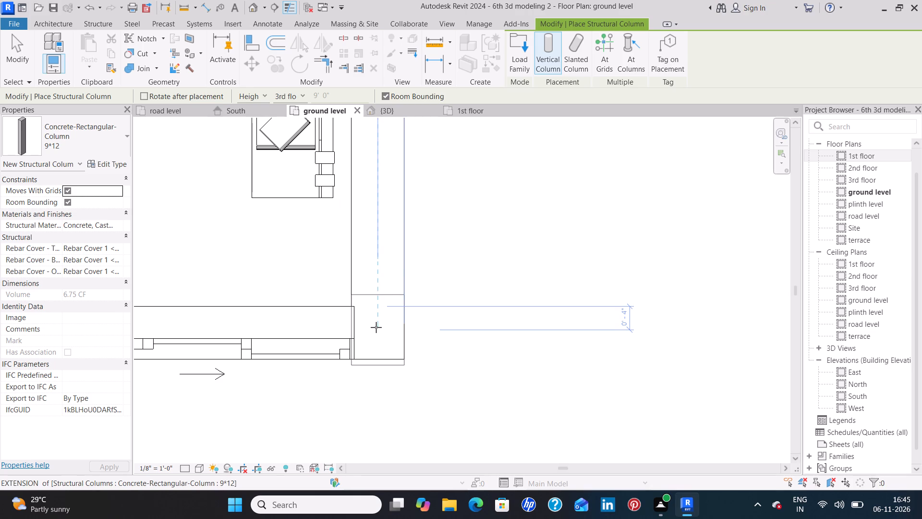
{"action": "left_click", "coordinate": [382, 324]}
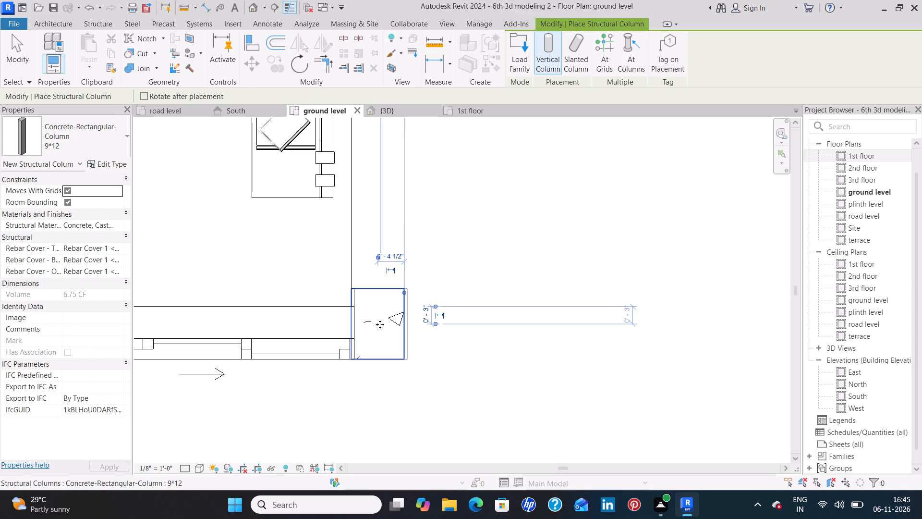
{"action": "key", "text": "Escape"}
{"action": "key", "text": "Escape"}
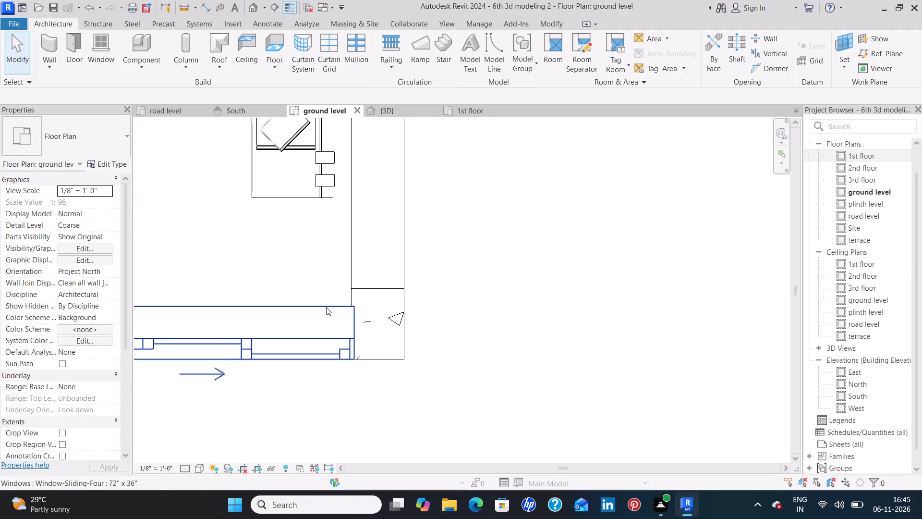
Nudge the southeast bedroom's south sliding window west so its end meets the corner column's west face.
{"action": "left_click", "coordinate": [326, 307]}
{"action": "key", "text": "Left"}
{"action": "key", "text": "Left"}
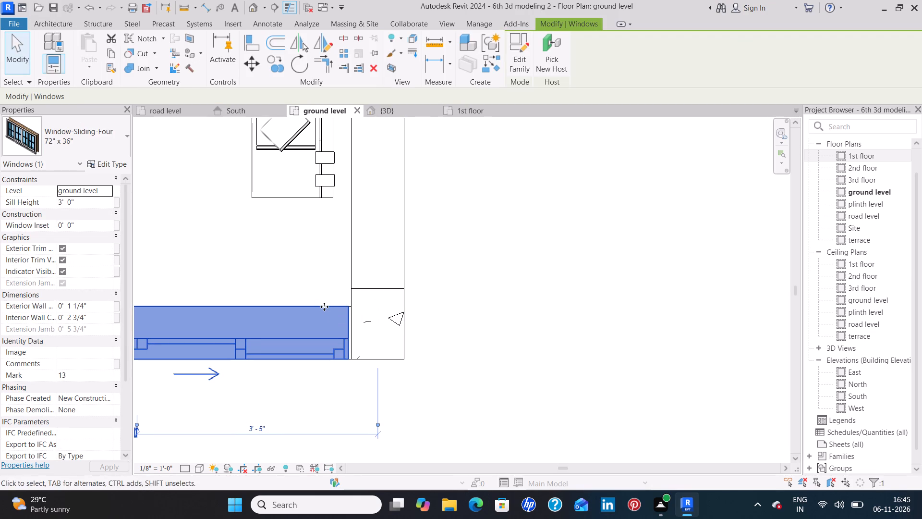
{"action": "key", "text": "Left"}
{"action": "key", "text": "Right"}
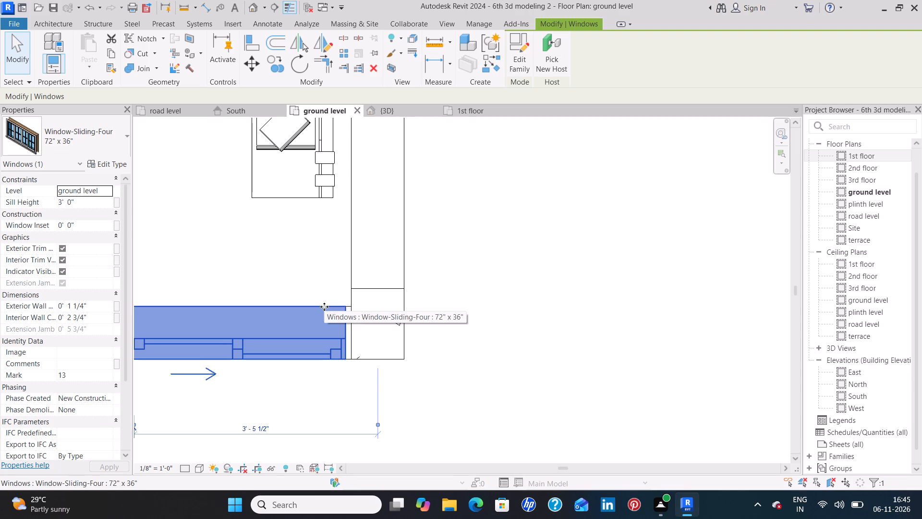
{"action": "key", "text": "Right"}
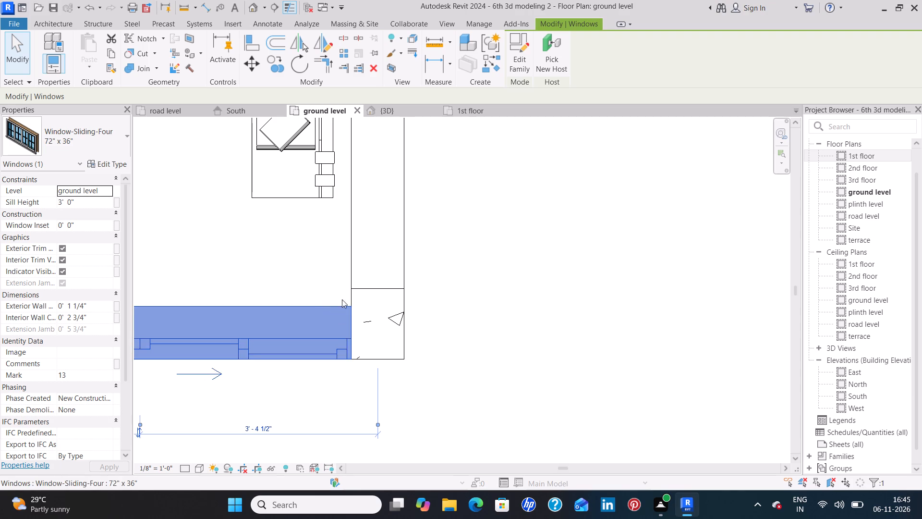
Create a similar 9*12 column, rotated lengthwise along the south wall, where the southeast bedroom's south wall meets the porch's east side.
{"action": "left_click", "coordinate": [379, 289]}
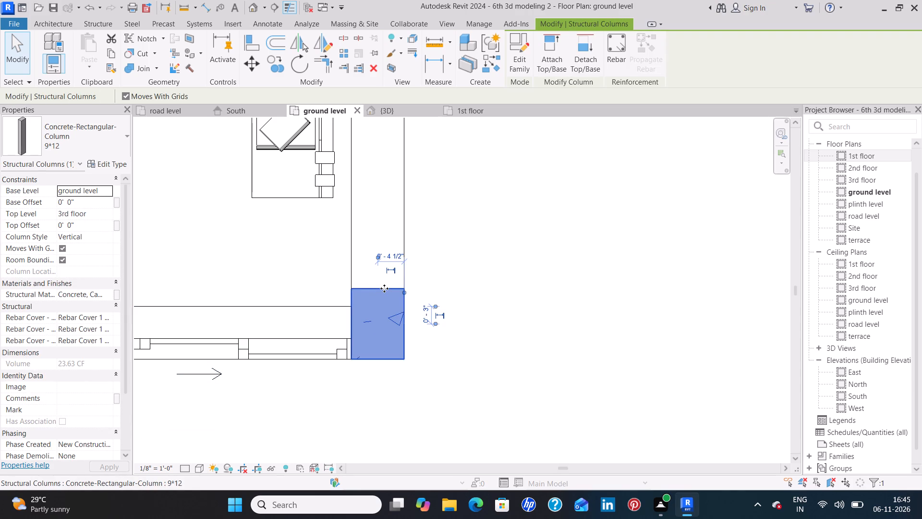
{"action": "type", "text": "cs"}
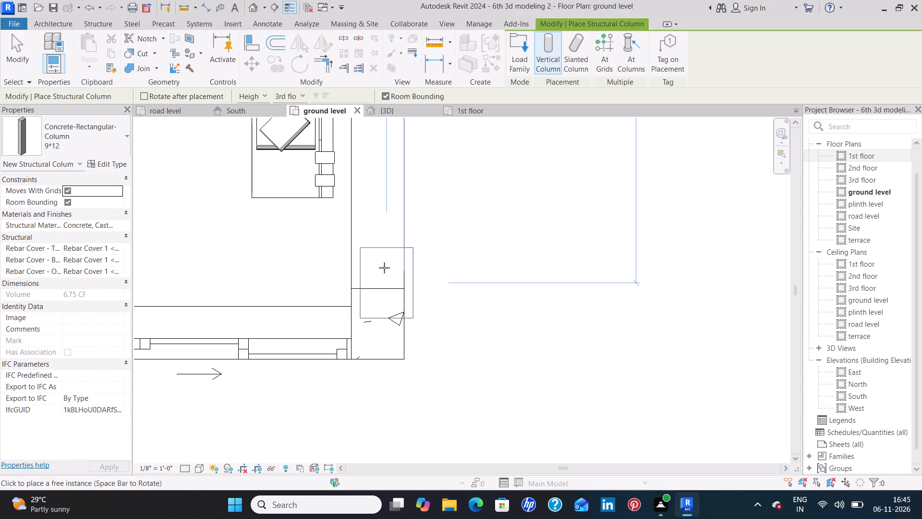
{"action": "scroll", "coordinate": [249, 289], "scroll_direction": "down", "scroll_amount": 9}
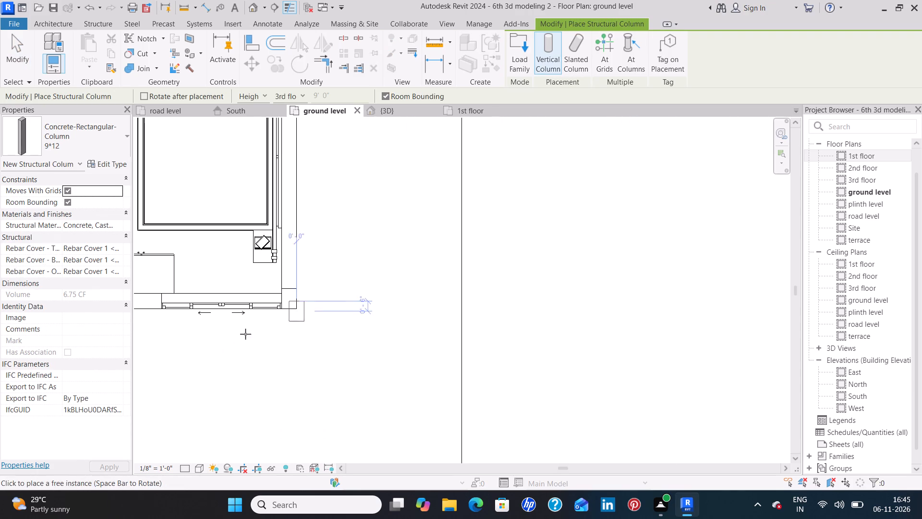
{"action": "middle_click_drag", "start_coordinate": [182, 355], "coordinate": [394, 340]}
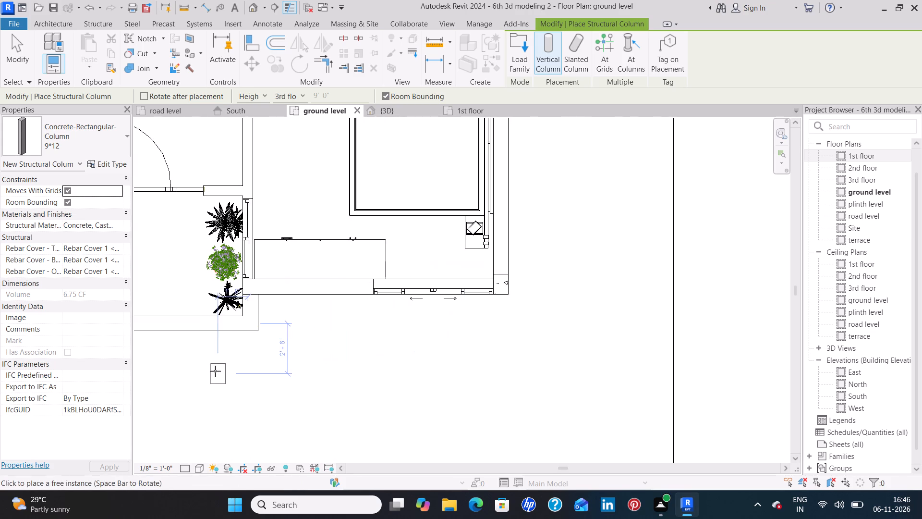
{"action": "middle_click_drag", "start_coordinate": [215, 371], "coordinate": [450, 374]}
{"action": "scroll", "coordinate": [450, 374], "scroll_direction": "down", "scroll_amount": 6}
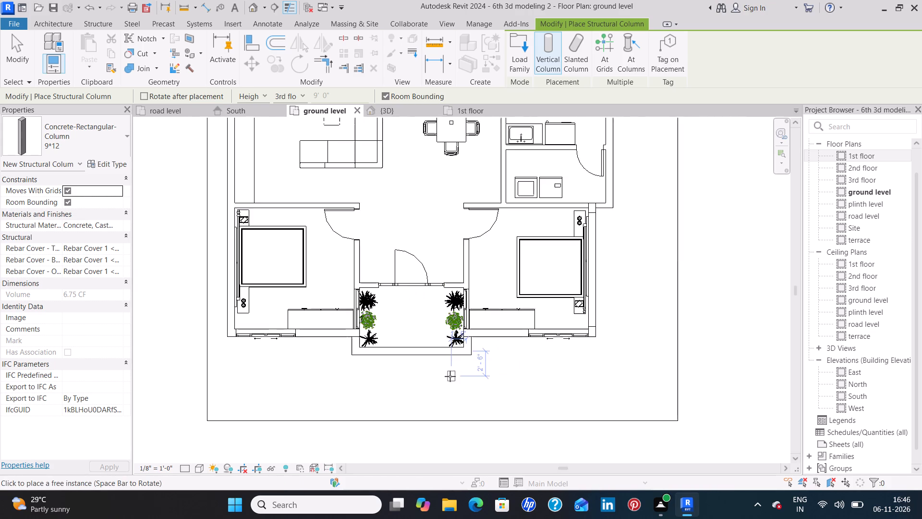
{"action": "scroll", "coordinate": [450, 376], "scroll_direction": "down", "scroll_amount": 3}
{"action": "scroll", "coordinate": [477, 378], "scroll_direction": "up", "scroll_amount": 10}
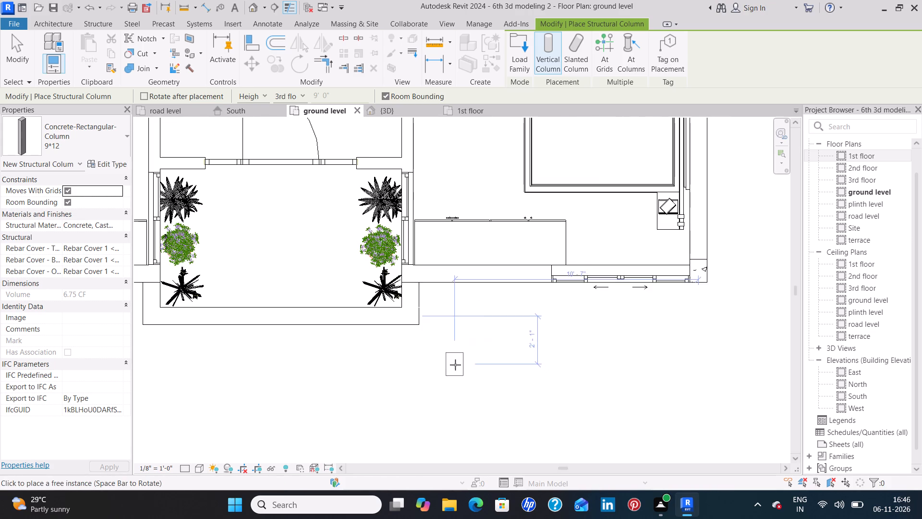
{"action": "scroll", "coordinate": [455, 365], "scroll_direction": "up", "scroll_amount": 4}
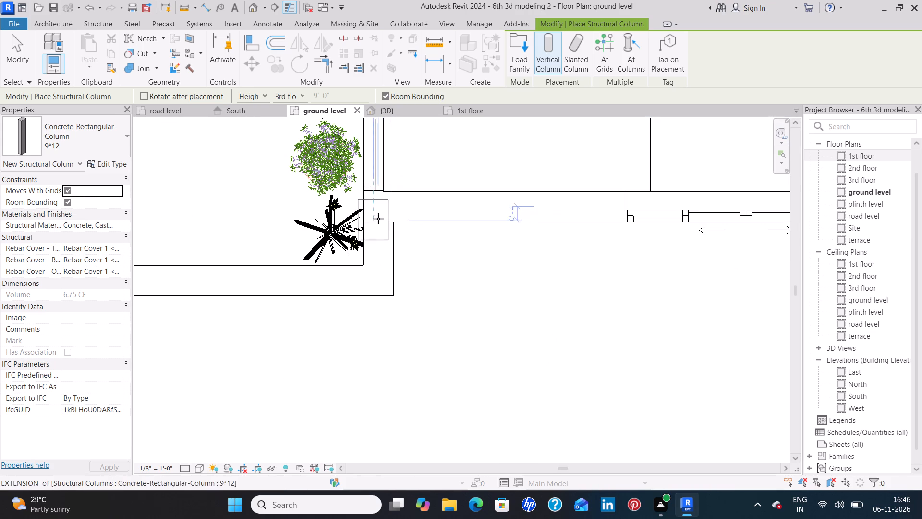
{"action": "key", "text": "space"}
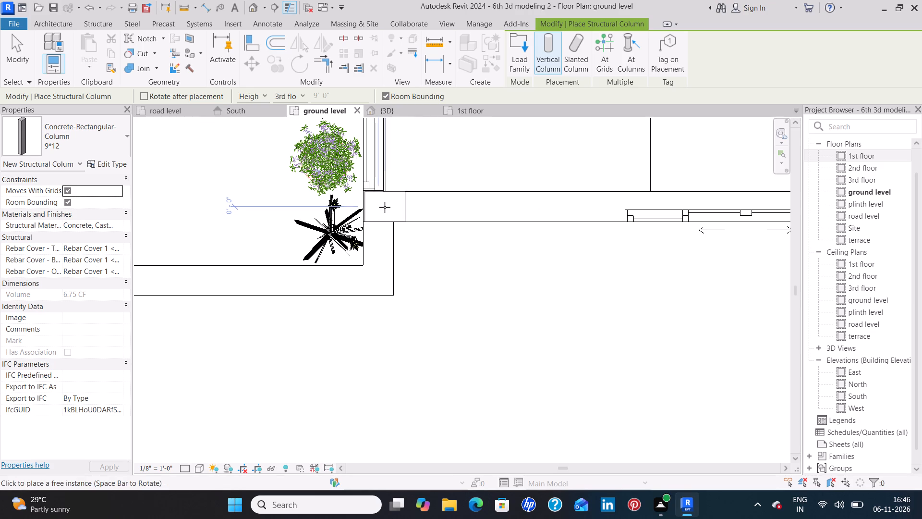
{"action": "scroll", "coordinate": [382, 208], "scroll_direction": "up", "scroll_amount": 4}
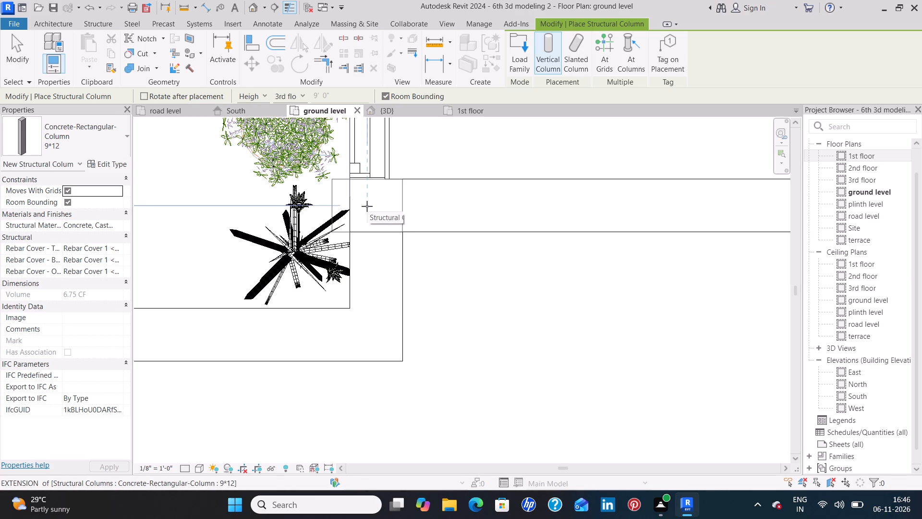
{"action": "left_click", "coordinate": [367, 206]}
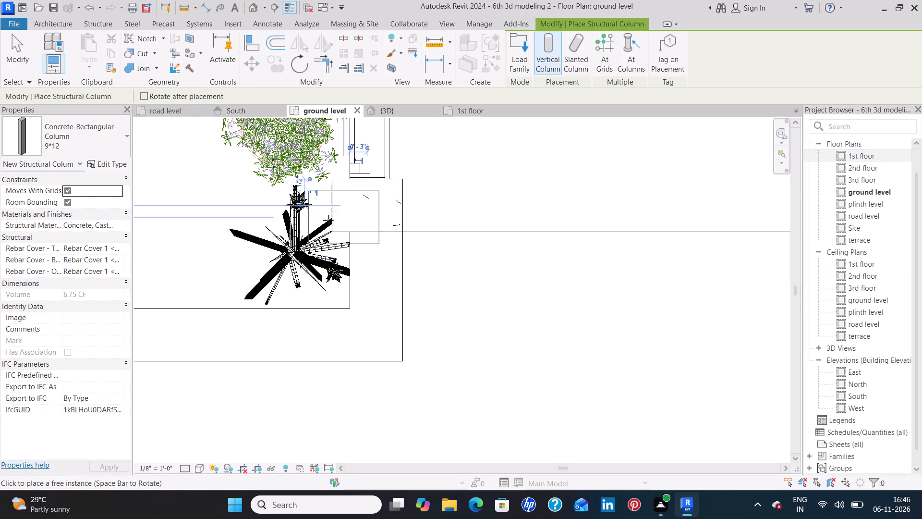
Place another rotated 9*12 column at the matching wall junction on the porch's west side, aligned with the porch's east column.
{"action": "scroll", "coordinate": [225, 243], "scroll_direction": "down", "scroll_amount": 8}
{"action": "middle_click_drag", "start_coordinate": [197, 248], "coordinate": [231, 256]}
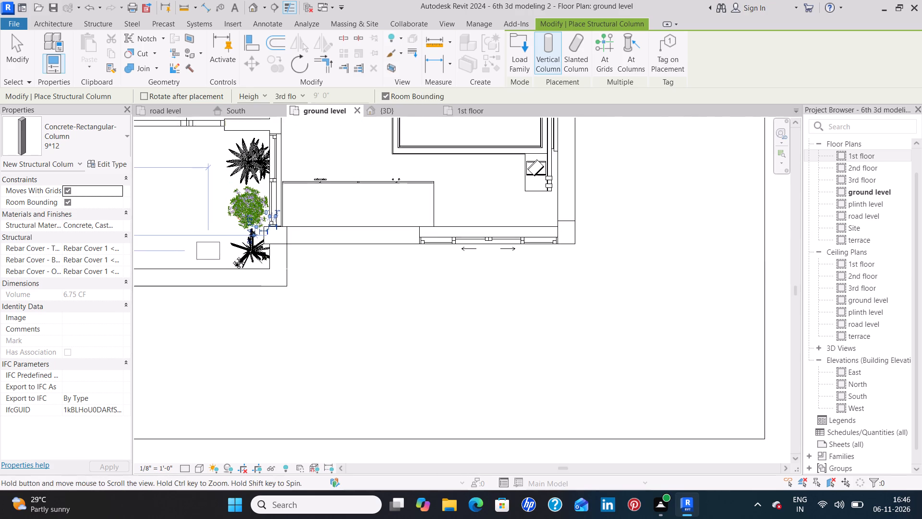
{"action": "middle_click_drag", "start_coordinate": [231, 256], "coordinate": [426, 268]}
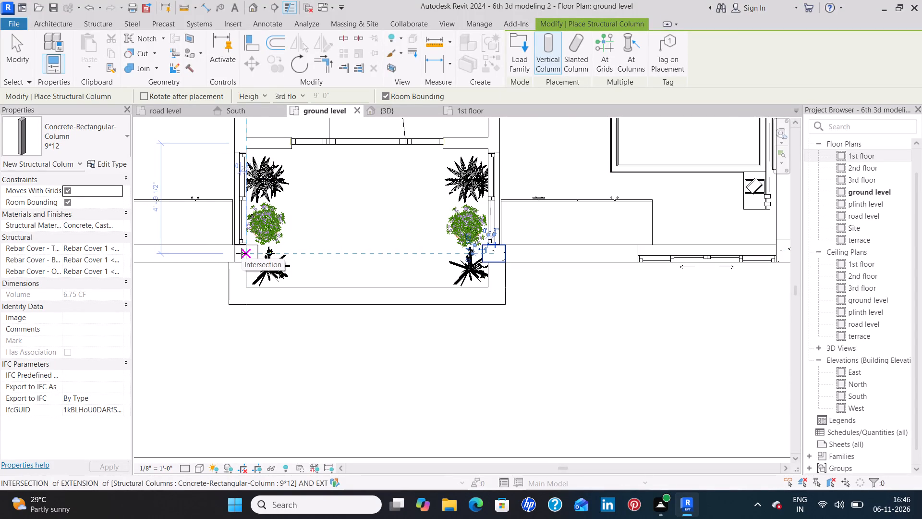
{"action": "left_click", "coordinate": [242, 253]}
{"action": "scroll", "coordinate": [184, 273], "scroll_direction": "down", "scroll_amount": 4}
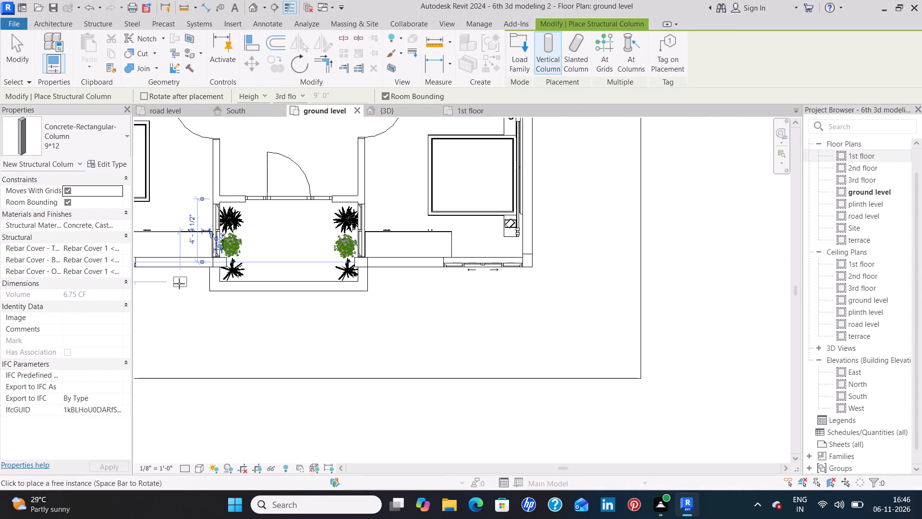
Place a 9*12 column at the southwest bedroom's outer southwest corner, lengthwise along the west wall and flush with both outer wall faces.
{"action": "middle_click_drag", "start_coordinate": [175, 290], "coordinate": [406, 308]}
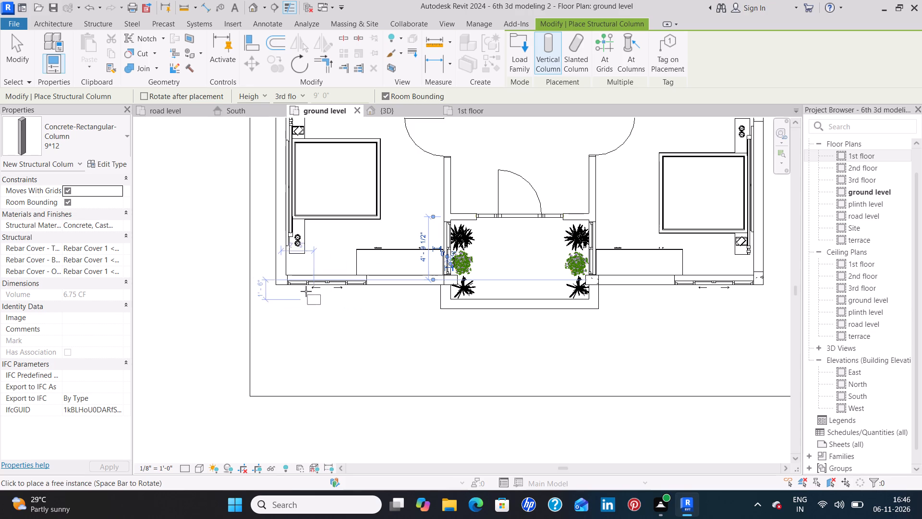
{"action": "key", "text": "space"}
{"action": "key", "text": "space"}
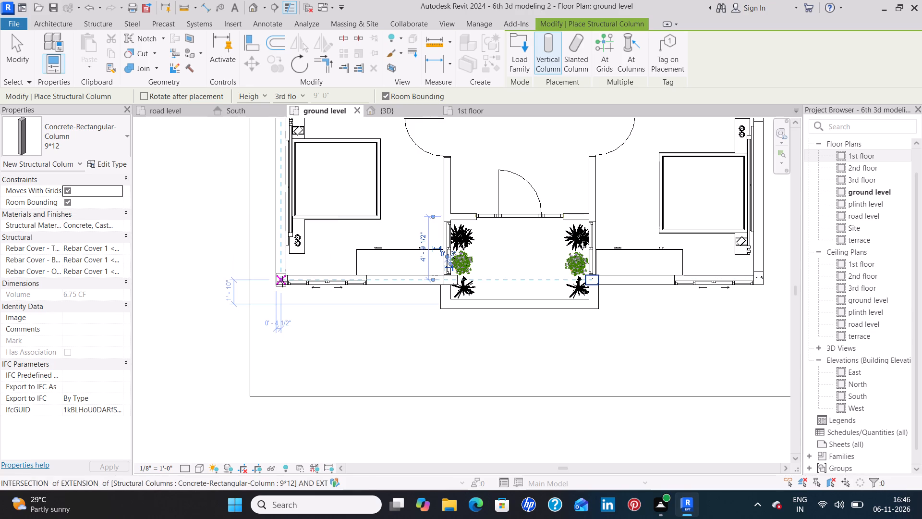
{"action": "scroll", "coordinate": [283, 282], "scroll_direction": "up", "scroll_amount": 13}
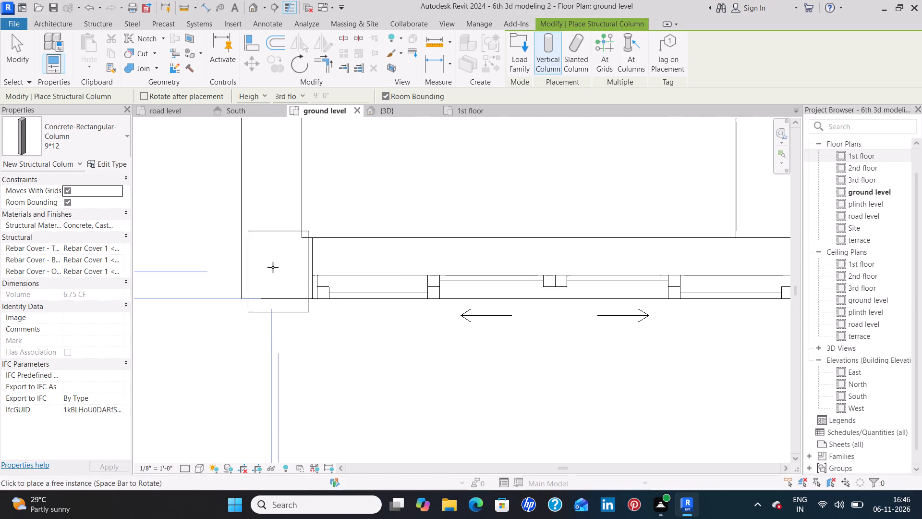
{"action": "left_click", "coordinate": [268, 259]}
Place a 9*12 column where the southwest bedroom's north wall meets the west outer wall, lengthwise along the outer wall and centred on the partition.
{"action": "scroll", "coordinate": [268, 259], "scroll_direction": "down", "scroll_amount": 4}
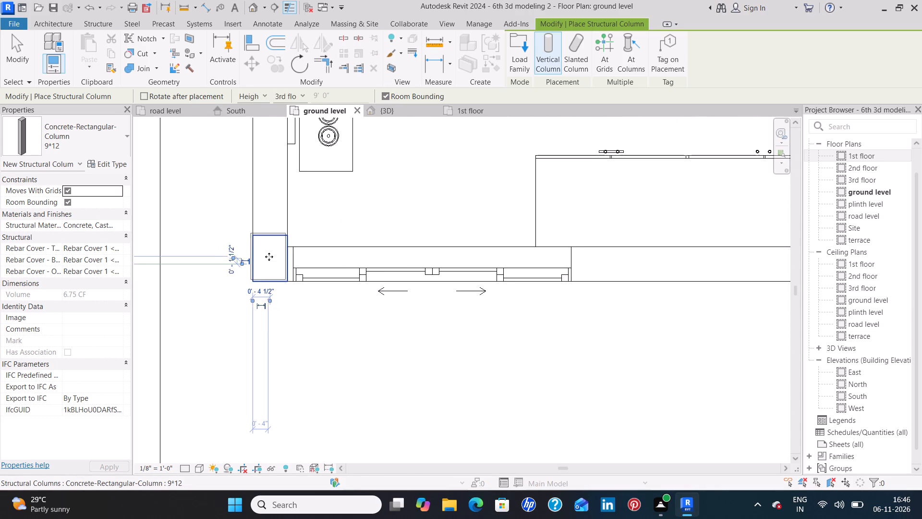
{"action": "scroll", "coordinate": [269, 257], "scroll_direction": "down", "scroll_amount": 4}
{"action": "middle_click_drag", "start_coordinate": [260, 210], "coordinate": [259, 372]}
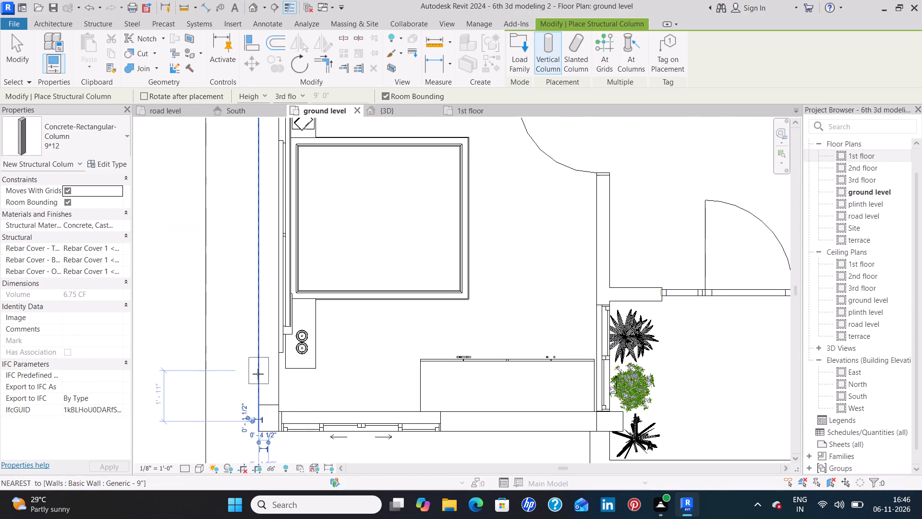
{"action": "middle_click_drag", "start_coordinate": [259, 202], "coordinate": [259, 351]}
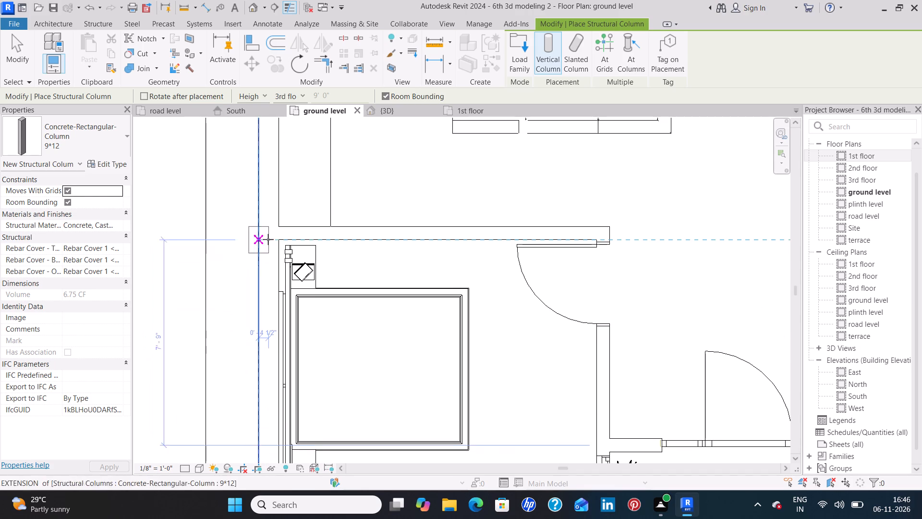
{"action": "key", "text": "space"}
{"action": "key", "text": "space"}
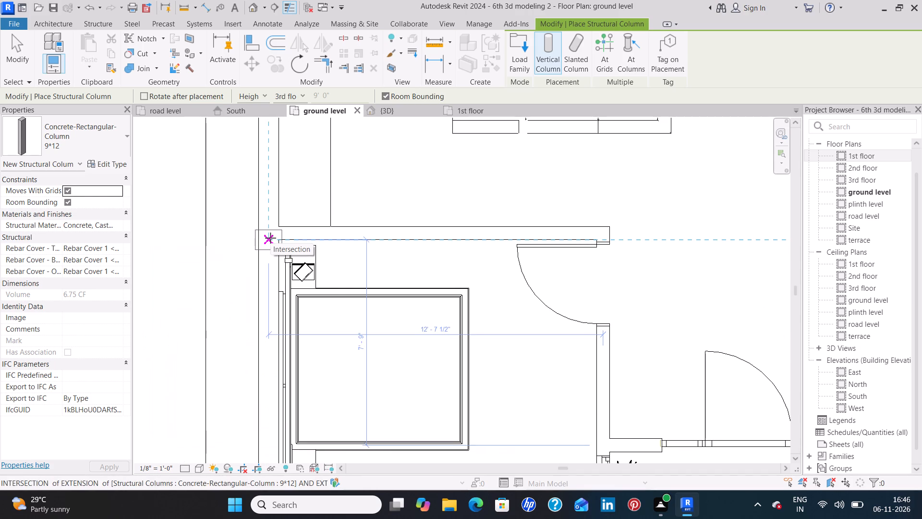
{"action": "key", "text": "space"}
{"action": "key", "text": "space"}
{"action": "scroll", "coordinate": [270, 233], "scroll_direction": "up", "scroll_amount": 8}
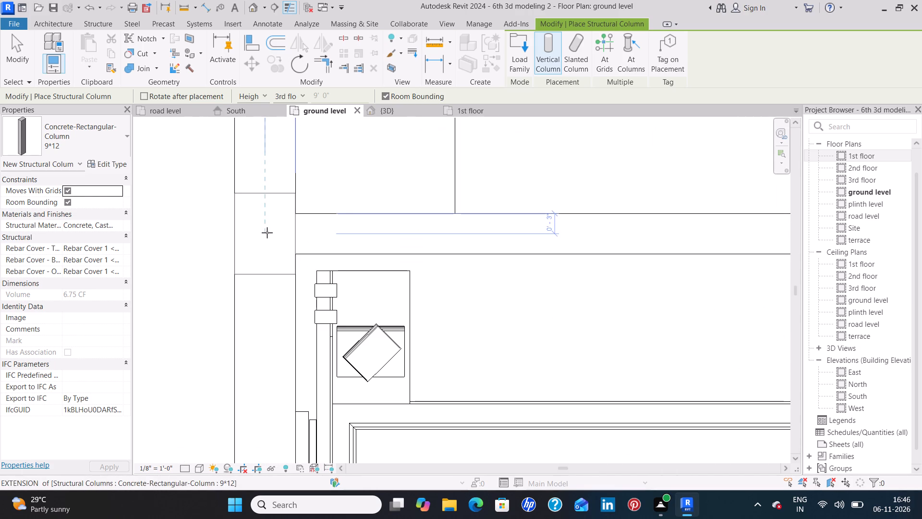
{"action": "left_click", "coordinate": [267, 233]}
Place a 9*12 column where the northwest bedroom's south wall meets the west outer wall, flush with the partition's south face.
{"action": "scroll", "coordinate": [267, 229], "scroll_direction": "down", "scroll_amount": 5}
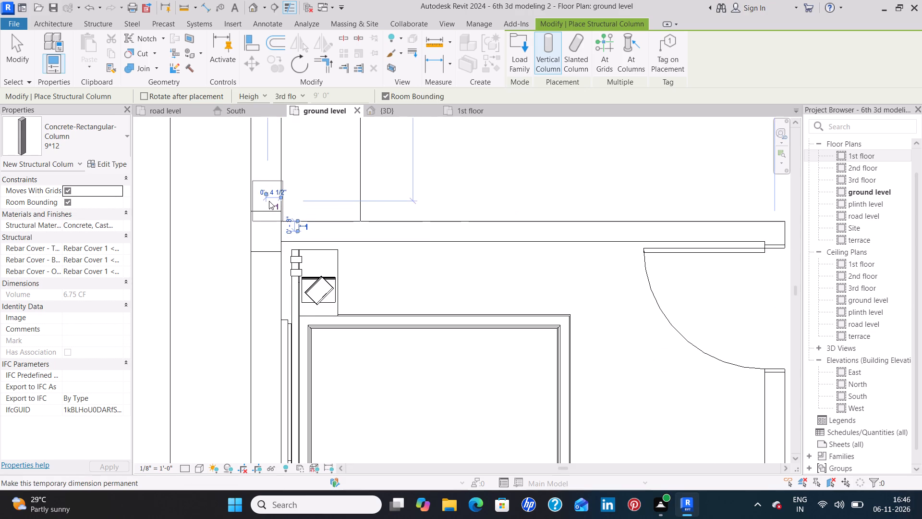
{"action": "scroll", "coordinate": [268, 200], "scroll_direction": "down", "scroll_amount": 3}
{"action": "middle_click_drag", "start_coordinate": [268, 203], "coordinate": [261, 327]}
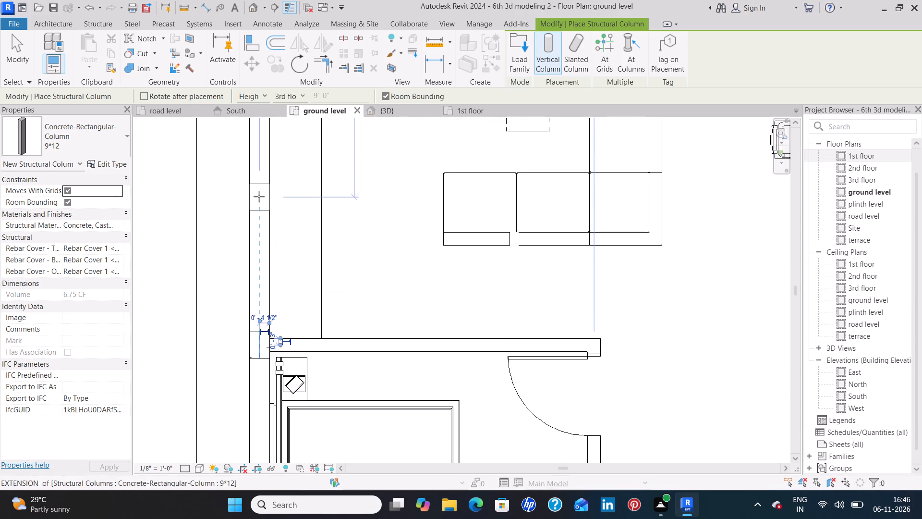
{"action": "middle_click_drag", "start_coordinate": [259, 197], "coordinate": [258, 322]}
{"action": "middle_click_drag", "start_coordinate": [255, 192], "coordinate": [256, 326]}
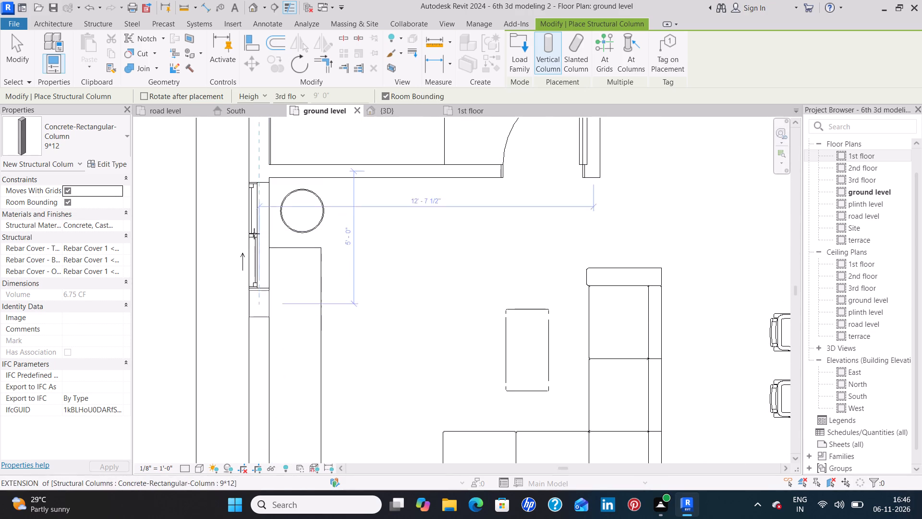
{"action": "middle_click_drag", "start_coordinate": [249, 184], "coordinate": [249, 307]}
{"action": "scroll", "coordinate": [262, 297], "scroll_direction": "up", "scroll_amount": 3}
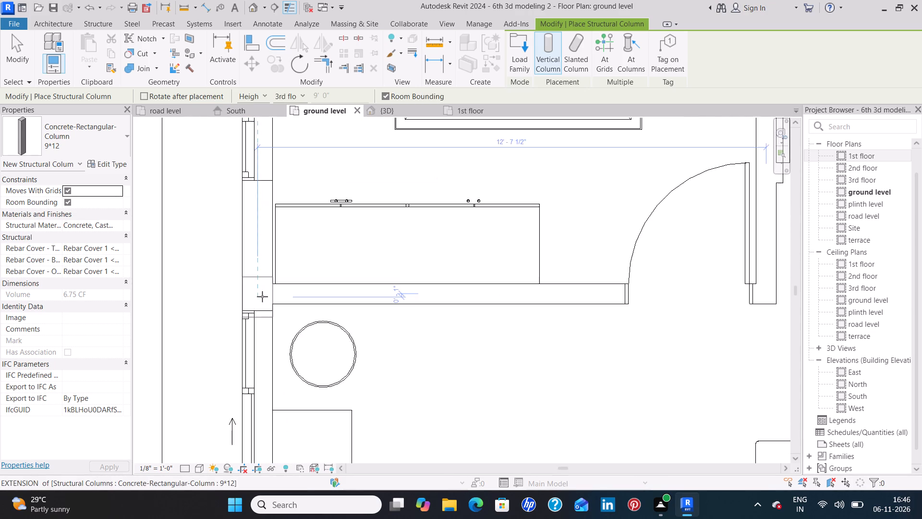
{"action": "scroll", "coordinate": [262, 297], "scroll_direction": "up", "scroll_amount": 4}
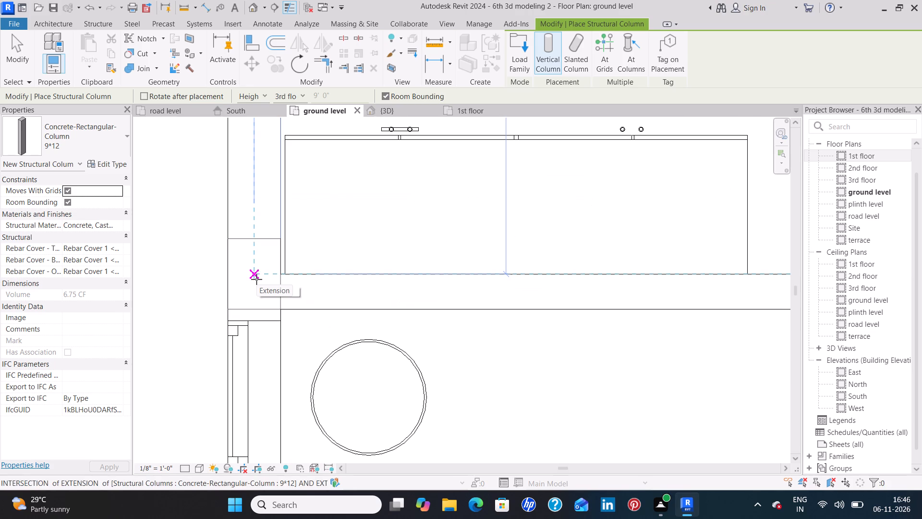
{"action": "left_click", "coordinate": [256, 279]}
Place a 9*12 column at the south end of the northwest bedroom's east wall, against the door frame and flush with the wall end.
{"action": "middle_click_drag", "start_coordinate": [260, 222], "coordinate": [259, 305]}
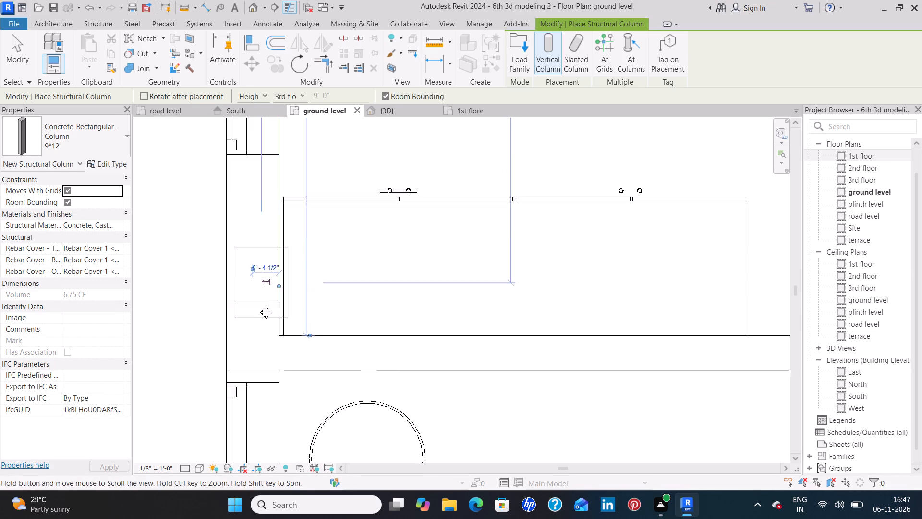
{"action": "middle_click_drag", "start_coordinate": [259, 305], "coordinate": [258, 339]}
{"action": "scroll", "coordinate": [258, 339], "scroll_direction": "down", "scroll_amount": 4}
{"action": "scroll", "coordinate": [249, 301], "scroll_direction": "down", "scroll_amount": 4}
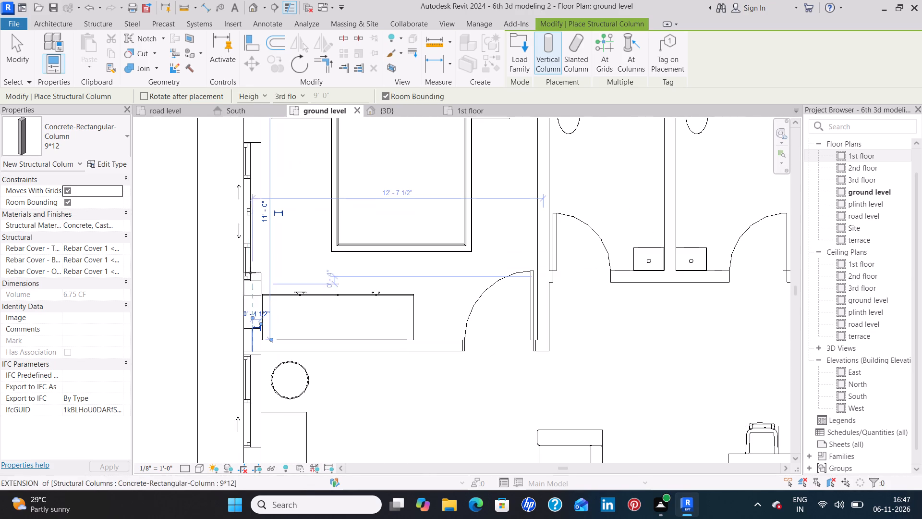
{"action": "scroll", "coordinate": [277, 225], "scroll_direction": "down", "scroll_amount": 1}
{"action": "middle_click_drag", "start_coordinate": [278, 232], "coordinate": [279, 346]}
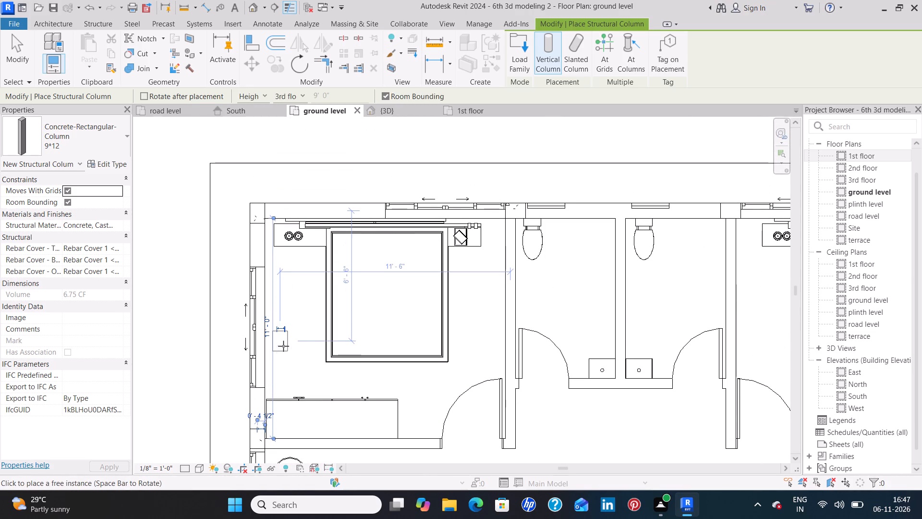
{"action": "middle_click_drag", "start_coordinate": [536, 420], "coordinate": [488, 331]}
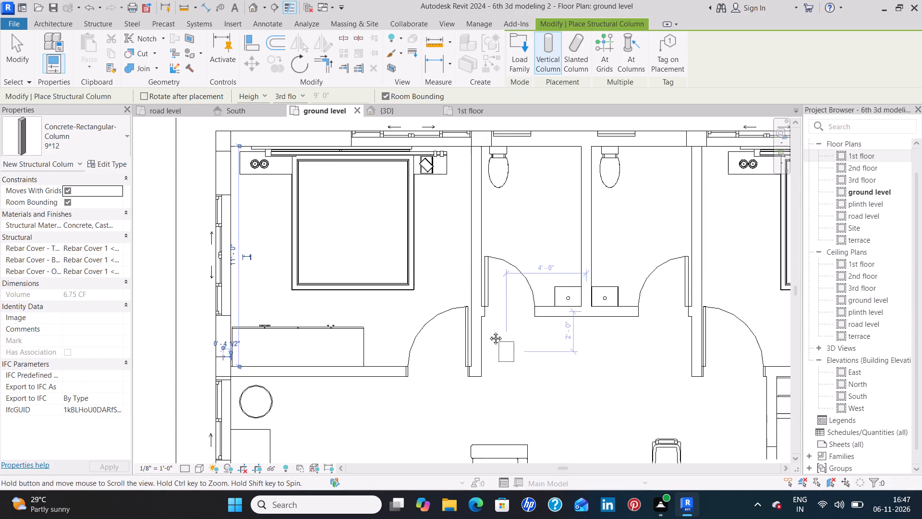
{"action": "middle_click_drag", "start_coordinate": [488, 331], "coordinate": [466, 307]}
{"action": "scroll", "coordinate": [443, 323], "scroll_direction": "up", "scroll_amount": 3}
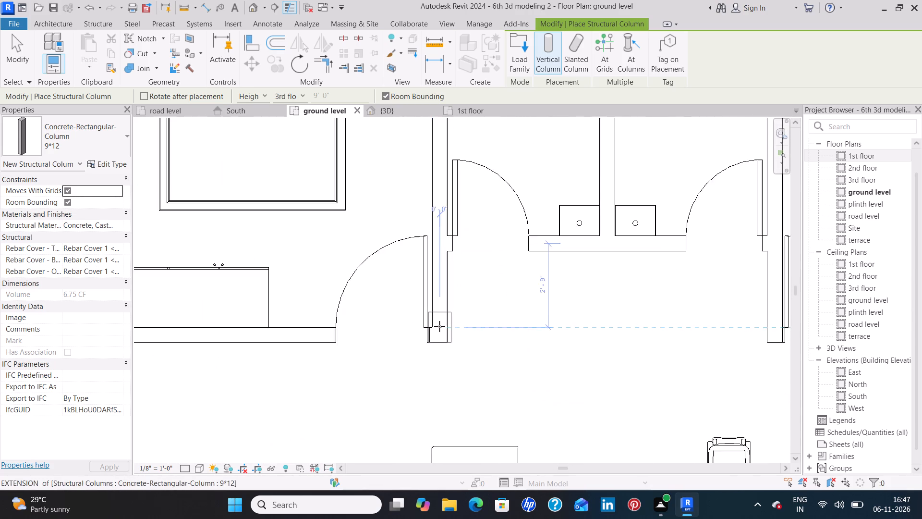
{"action": "scroll", "coordinate": [439, 326], "scroll_direction": "up", "scroll_amount": 8}
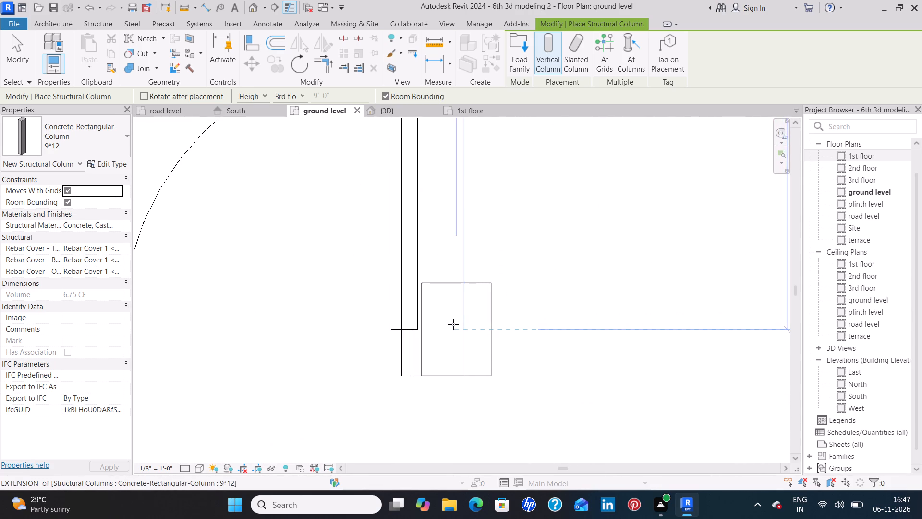
{"action": "scroll", "coordinate": [451, 325], "scroll_direction": "up", "scroll_amount": 4}
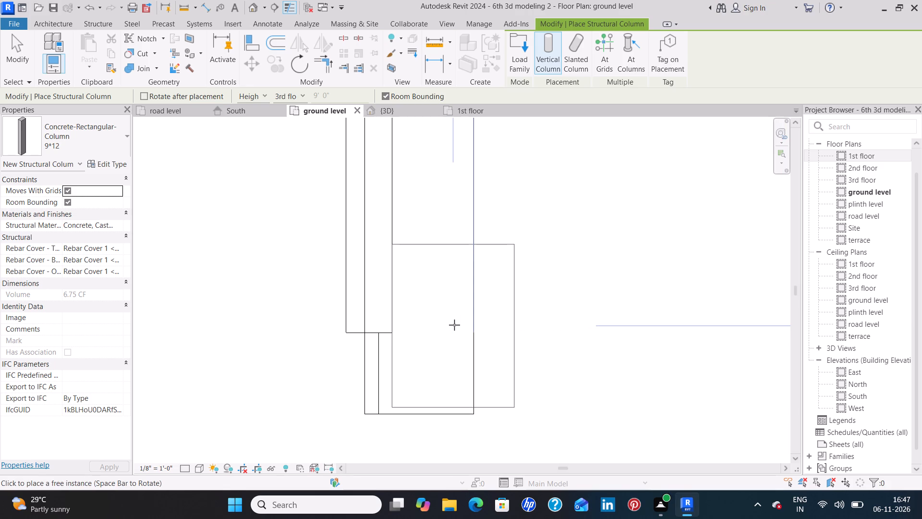
{"action": "left_click", "coordinate": [454, 329]}
Place a matching 9*12 column at the south end of the northeast bedroom's west wall, against its door frame and aligned with the opposite column.
{"action": "scroll", "coordinate": [455, 329], "scroll_direction": "down", "scroll_amount": 4}
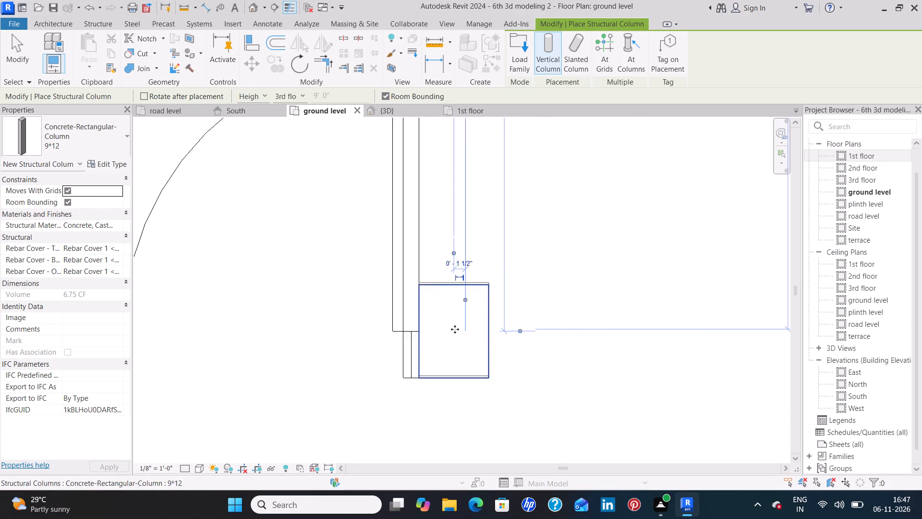
{"action": "scroll", "coordinate": [455, 329], "scroll_direction": "down", "scroll_amount": 7}
{"action": "scroll", "coordinate": [579, 364], "scroll_direction": "down", "scroll_amount": 5}
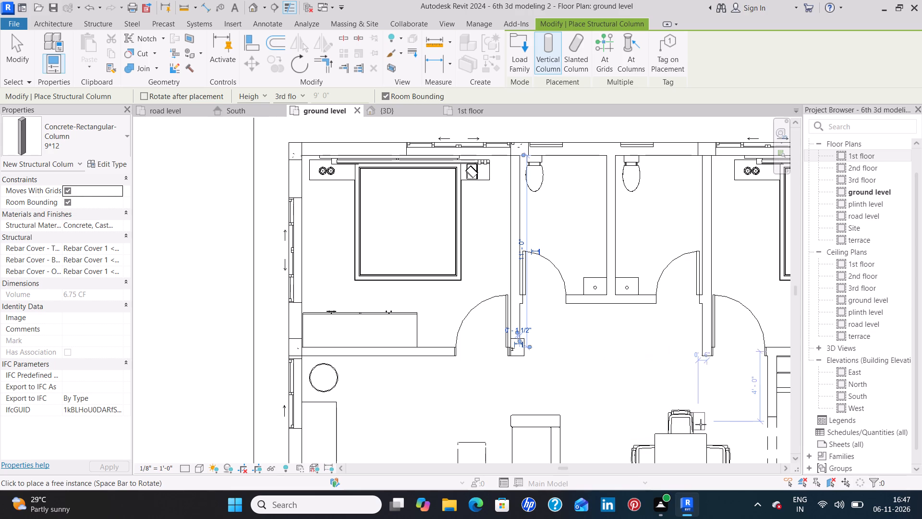
{"action": "scroll", "coordinate": [697, 349], "scroll_direction": "up", "scroll_amount": 6}
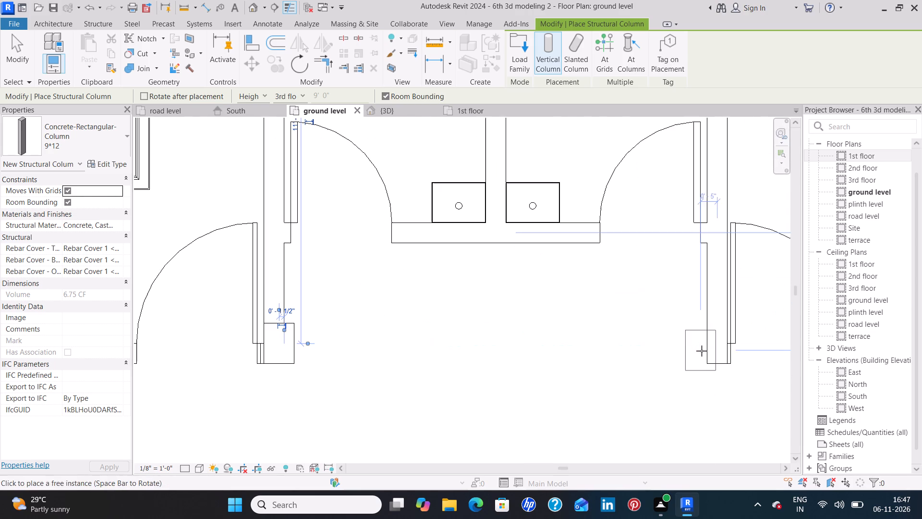
{"action": "scroll", "coordinate": [709, 346], "scroll_direction": "up", "scroll_amount": 2}
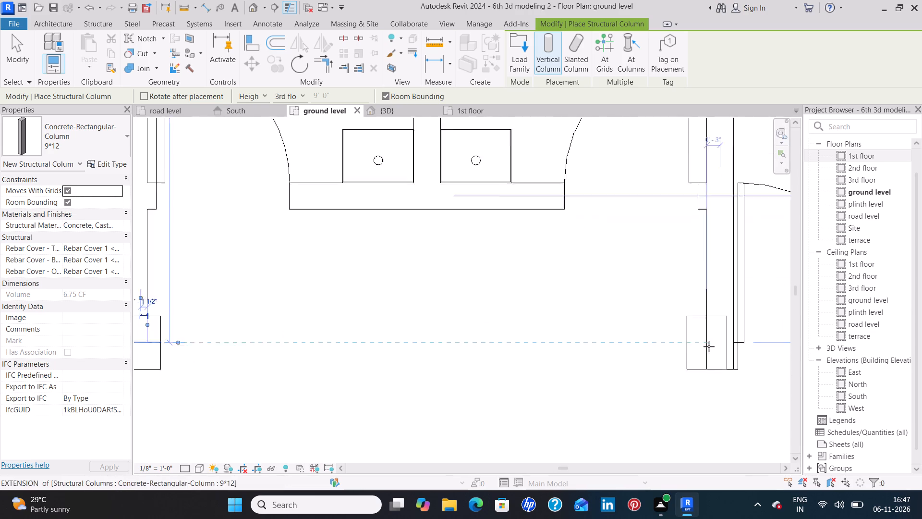
{"action": "scroll", "coordinate": [709, 346], "scroll_direction": "up", "scroll_amount": 5}
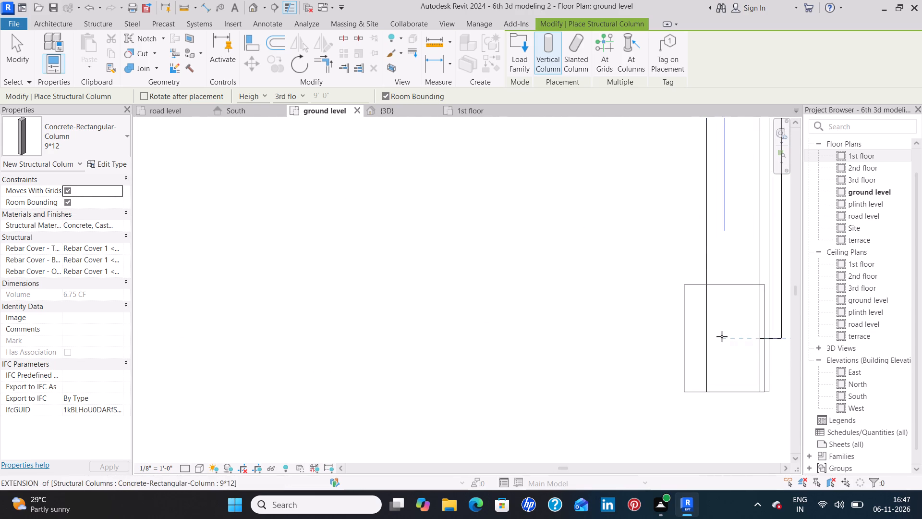
{"action": "scroll", "coordinate": [716, 336], "scroll_direction": "up", "scroll_amount": 4}
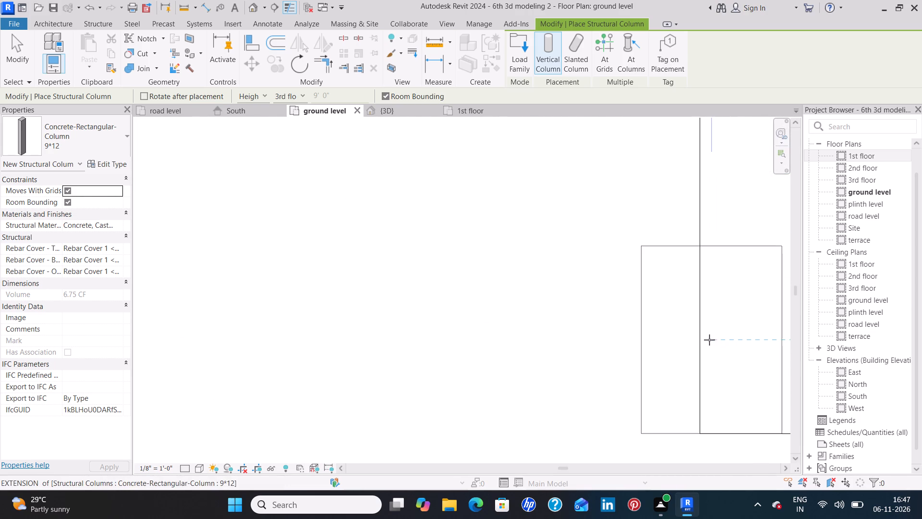
{"action": "middle_click_drag", "start_coordinate": [696, 345], "coordinate": [558, 367]}
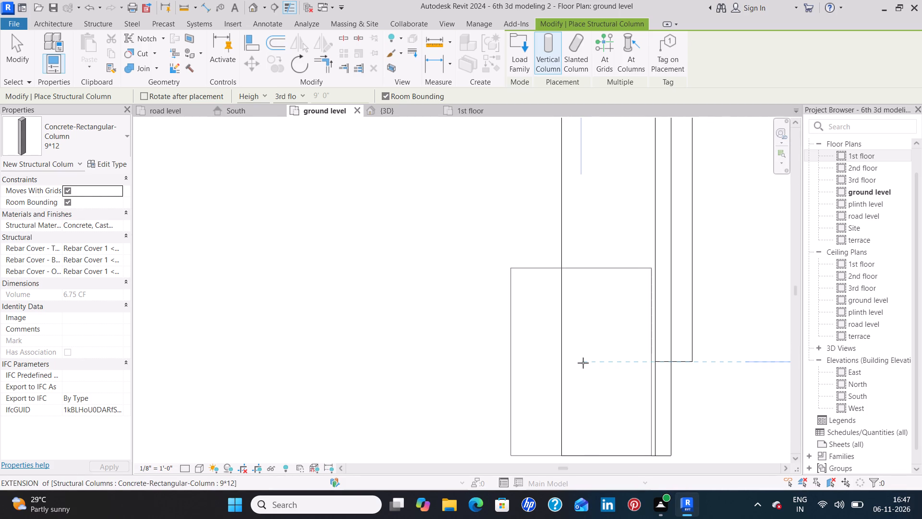
{"action": "left_click", "coordinate": [585, 361]}
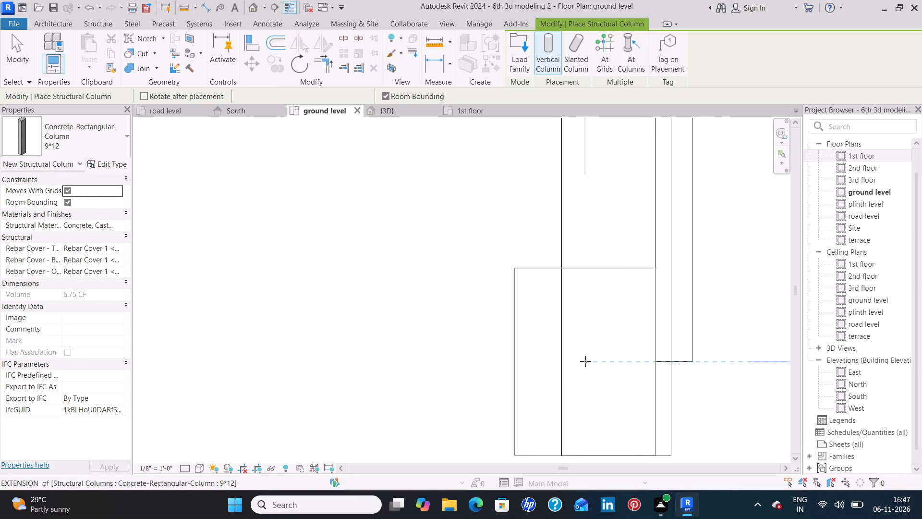
Place a 9*12 column at the east end of the southwest bedroom's north wall, lengthwise along it and flush with its end and south face.
{"action": "scroll", "coordinate": [577, 363], "scroll_direction": "down", "scroll_amount": 9}
{"action": "scroll", "coordinate": [473, 371], "scroll_direction": "down", "scroll_amount": 4}
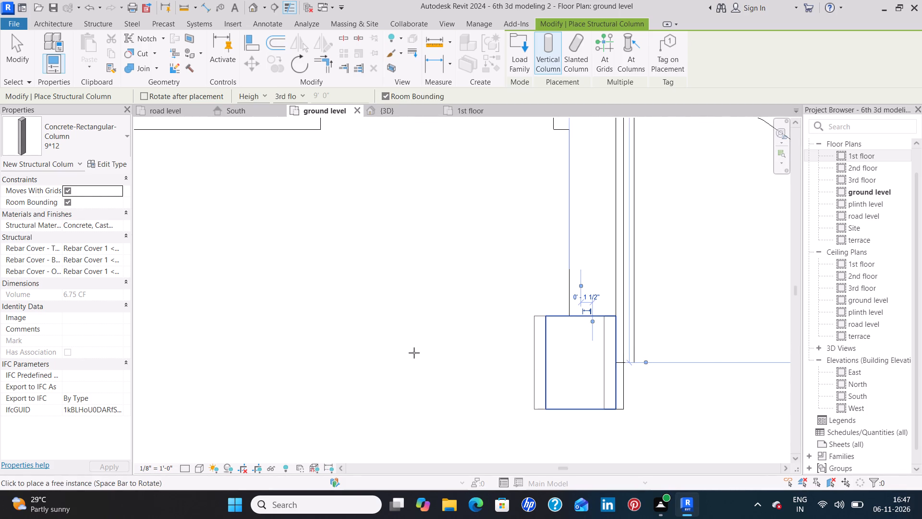
{"action": "scroll", "coordinate": [393, 360], "scroll_direction": "down", "scroll_amount": 5}
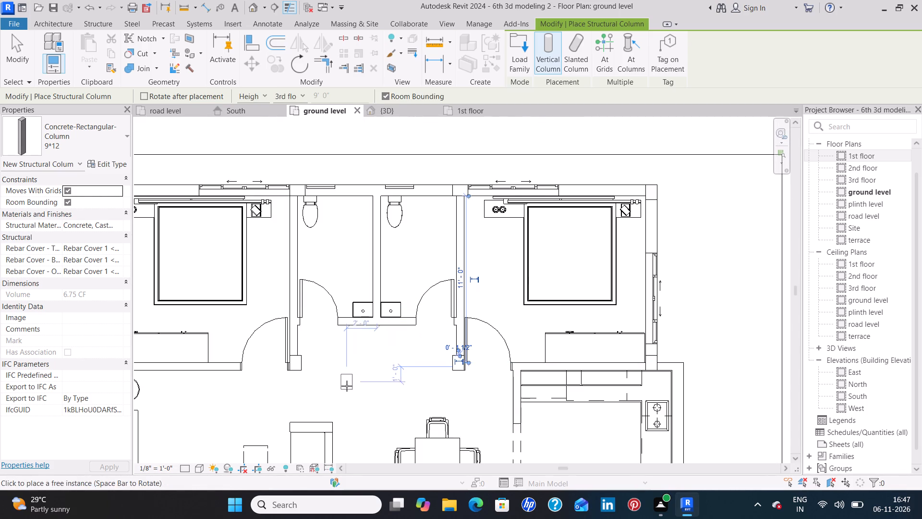
{"action": "middle_click_drag", "start_coordinate": [347, 386], "coordinate": [334, 272]}
{"action": "scroll", "coordinate": [334, 268], "scroll_direction": "down", "scroll_amount": 5}
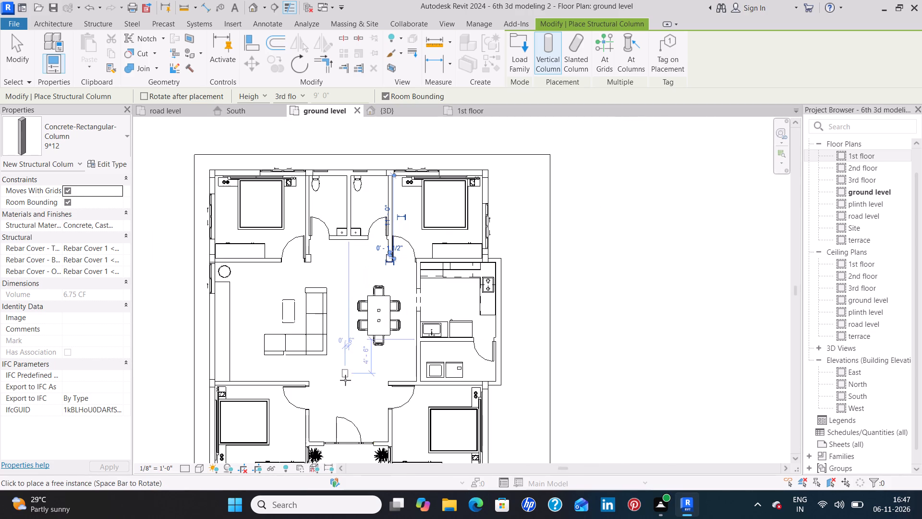
{"action": "middle_click_drag", "start_coordinate": [342, 356], "coordinate": [341, 312]}
{"action": "scroll", "coordinate": [305, 335], "scroll_direction": "up", "scroll_amount": 5}
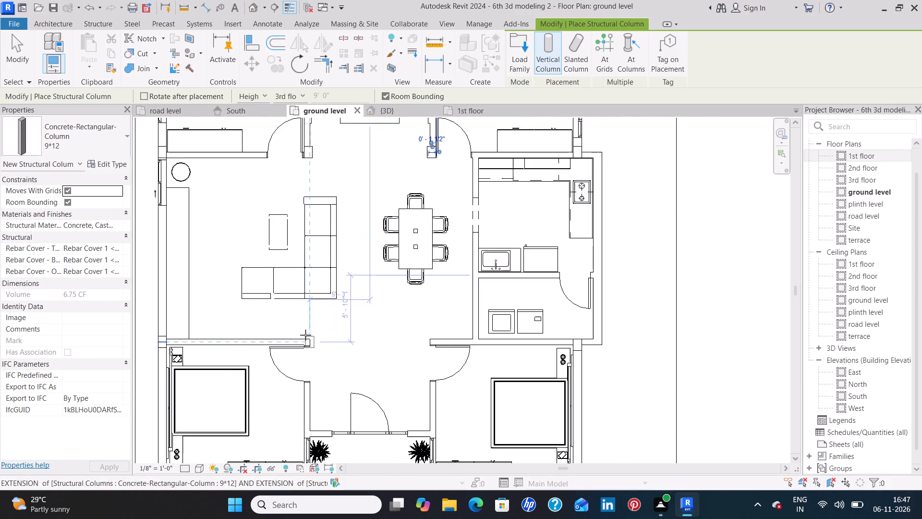
{"action": "scroll", "coordinate": [305, 335], "scroll_direction": "up", "scroll_amount": 8}
{"action": "key", "text": "space"}
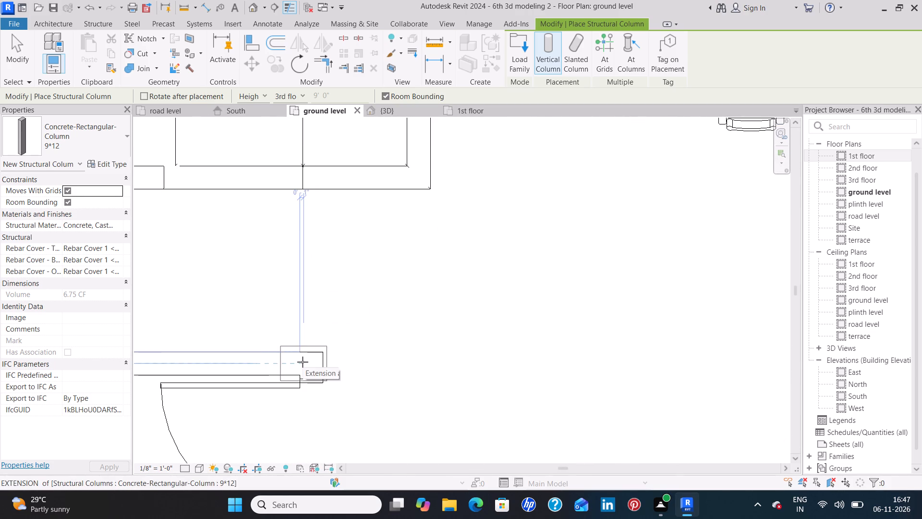
{"action": "scroll", "coordinate": [303, 362], "scroll_direction": "up", "scroll_amount": 6}
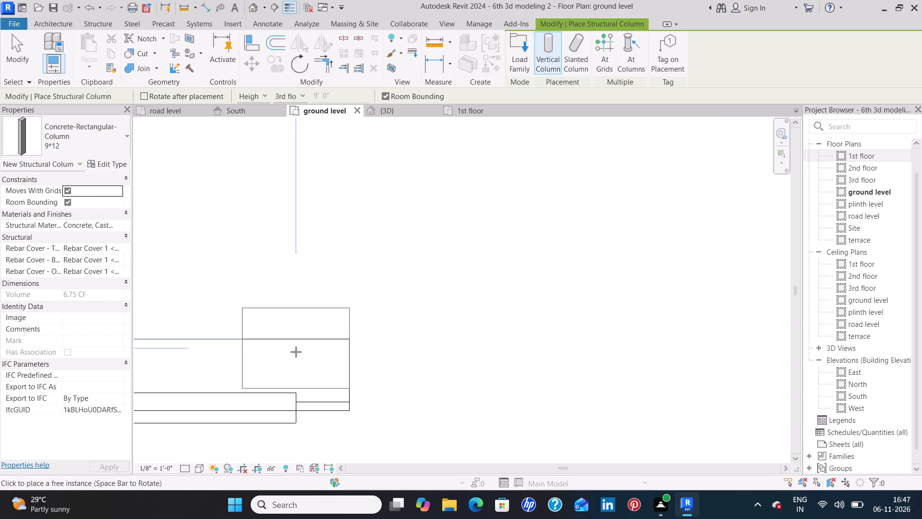
{"action": "scroll", "coordinate": [291, 350], "scroll_direction": "up", "scroll_amount": 4}
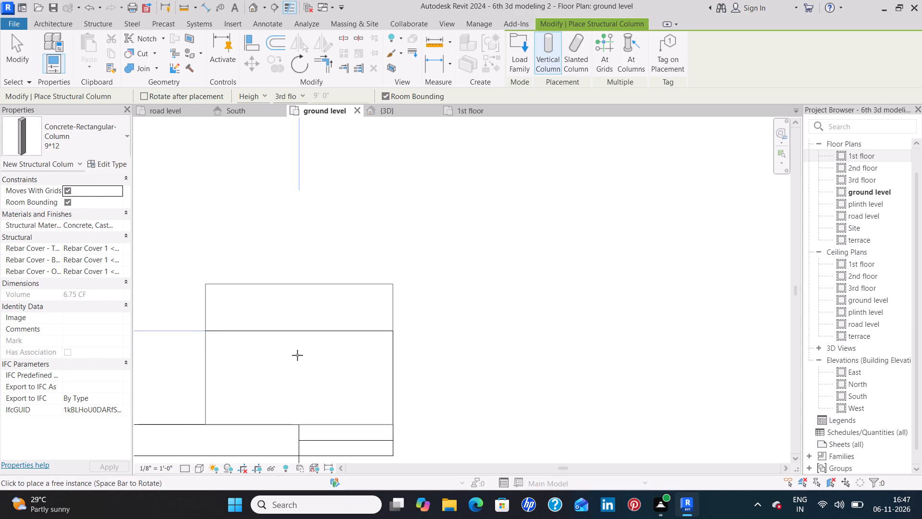
{"action": "left_click", "coordinate": [297, 355]}
Place a matching 9*12 column at the west end of the southeast bedroom's north wall, aligned with the opposite column, and finish column placement.
{"action": "scroll", "coordinate": [338, 348], "scroll_direction": "down", "scroll_amount": 8}
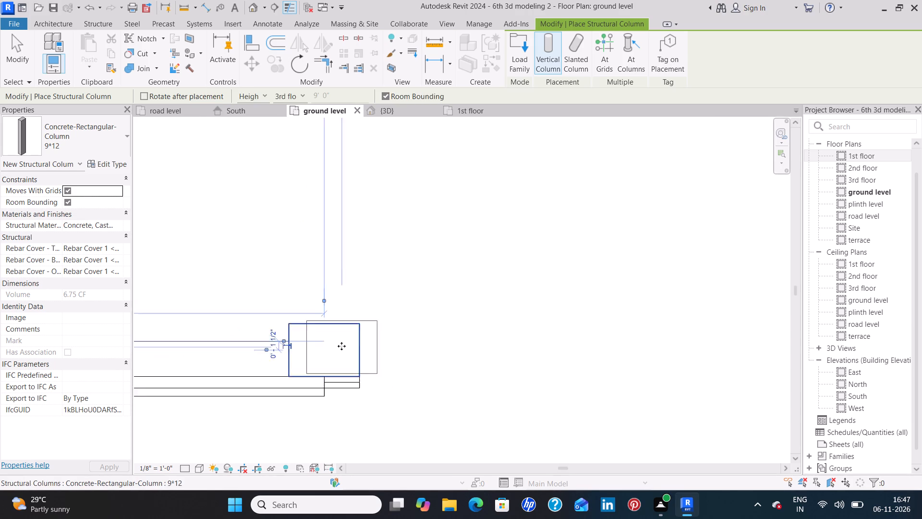
{"action": "scroll", "coordinate": [341, 346], "scroll_direction": "down", "scroll_amount": 2}
{"action": "scroll", "coordinate": [388, 342], "scroll_direction": "down", "scroll_amount": 6}
{"action": "middle_click_drag", "start_coordinate": [580, 339], "coordinate": [532, 344]}
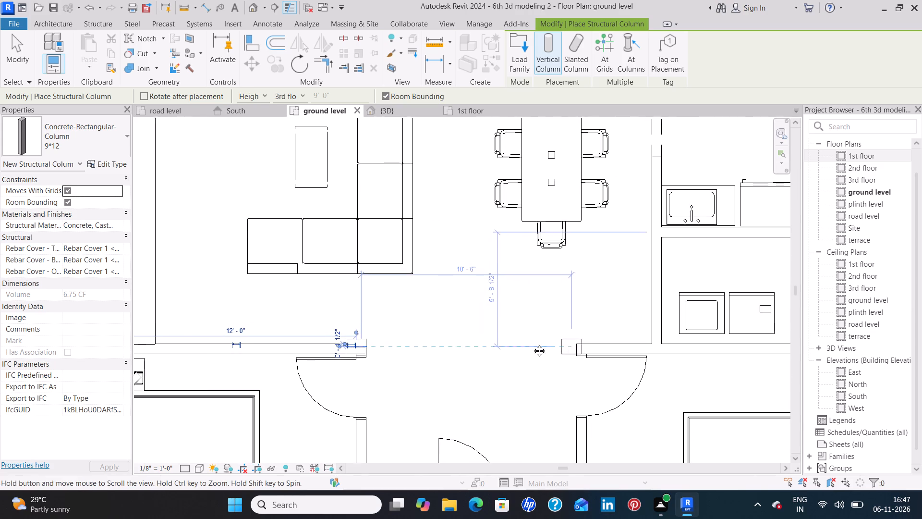
{"action": "middle_click_drag", "start_coordinate": [532, 344], "coordinate": [423, 348]}
{"action": "scroll", "coordinate": [435, 346], "scroll_direction": "up", "scroll_amount": 8}
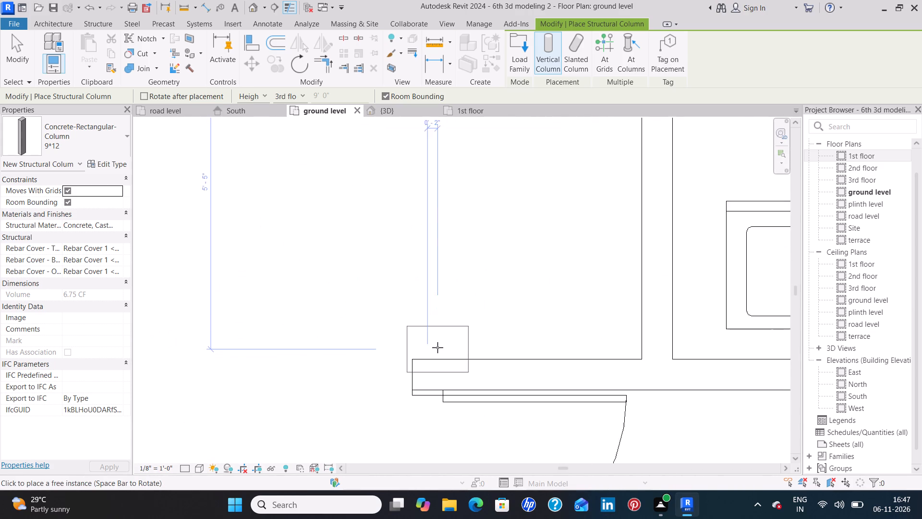
{"action": "scroll", "coordinate": [437, 347], "scroll_direction": "up", "scroll_amount": 4}
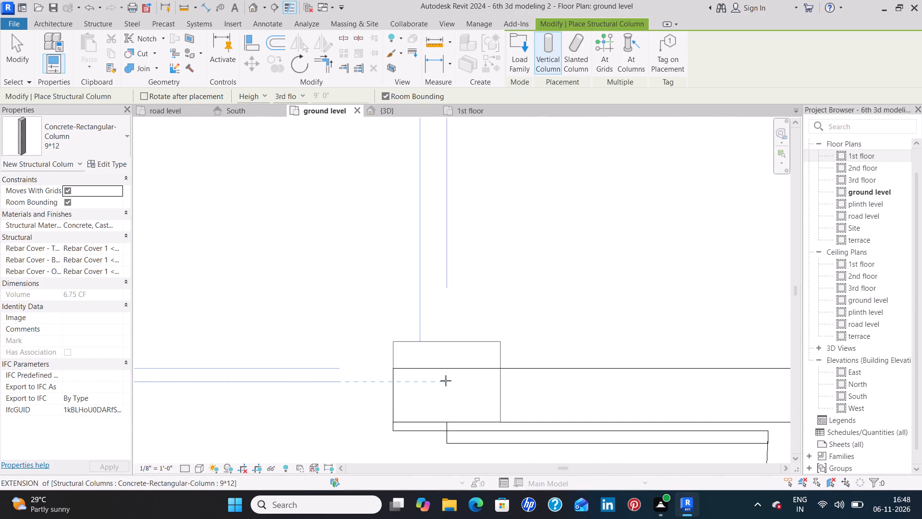
{"action": "left_click", "coordinate": [446, 381]}
{"action": "scroll", "coordinate": [558, 301], "scroll_direction": "down", "scroll_amount": 11}
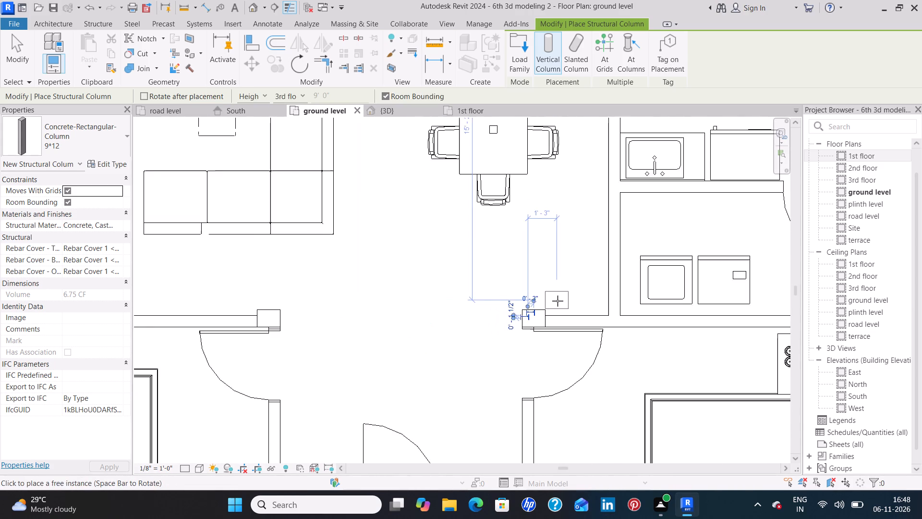
{"action": "scroll", "coordinate": [558, 301], "scroll_direction": "down", "scroll_amount": 5}
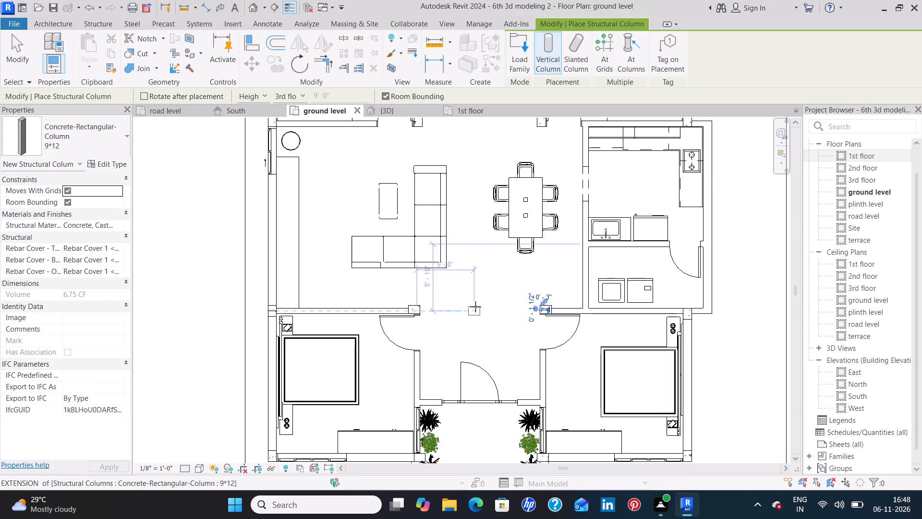
{"action": "scroll", "coordinate": [475, 307], "scroll_direction": "down", "scroll_amount": 2}
{"action": "middle_click_drag", "start_coordinate": [478, 330], "coordinate": [466, 371]}
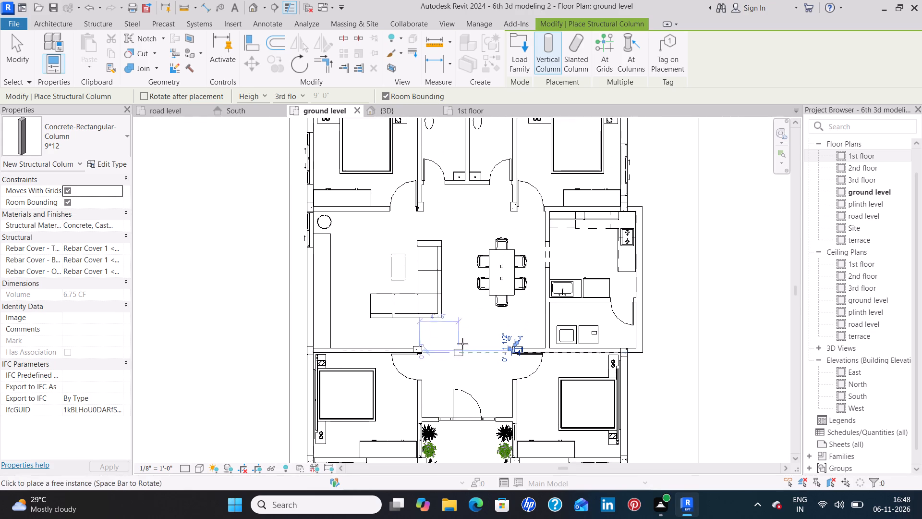
{"action": "key", "text": "Escape"}
{"action": "key", "text": "Escape"}
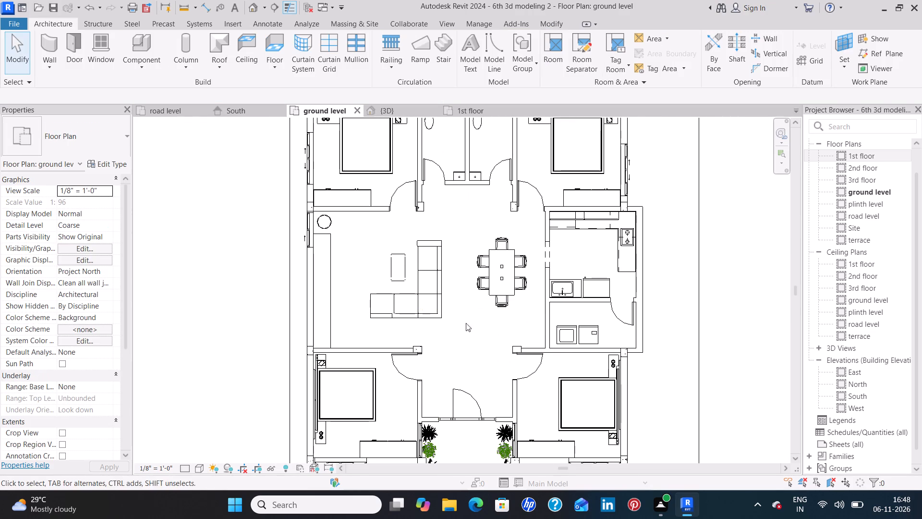
Start the structural Beam command and load the Concrete-Rectangular Beam family from the US library's Structural Framing Concrete folder.
{"action": "scroll", "coordinate": [465, 314], "scroll_direction": "down", "scroll_amount": 3}
{"action": "middle_click_drag", "start_coordinate": [465, 319], "coordinate": [466, 347]}
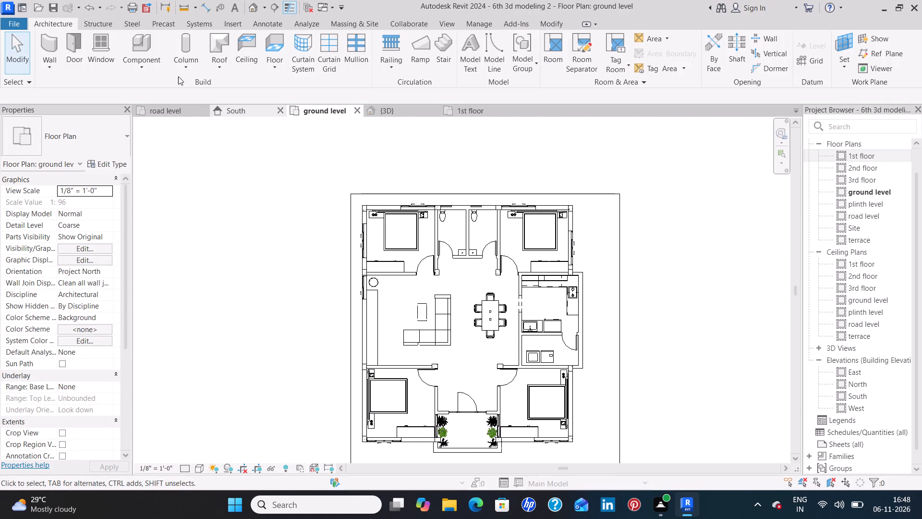
{"action": "left_click", "coordinate": [100, 29]}
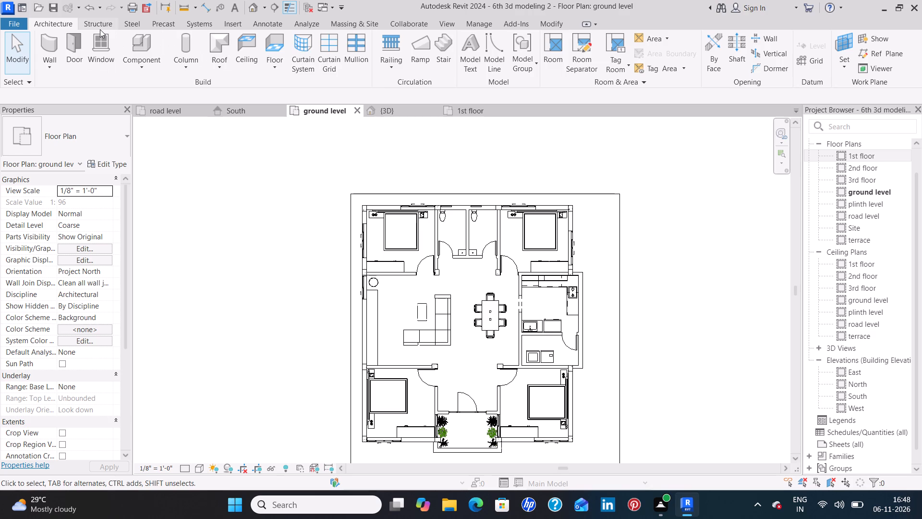
{"action": "left_click", "coordinate": [50, 44]}
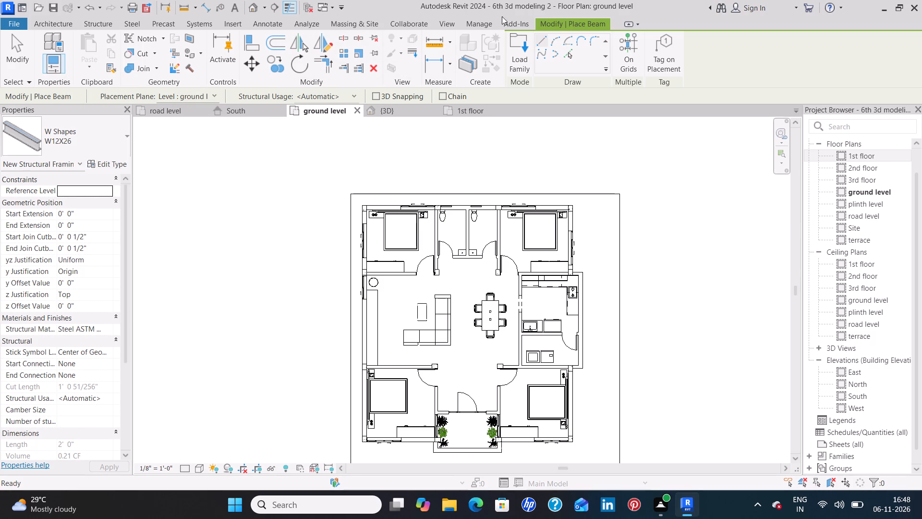
{"action": "left_click", "coordinate": [529, 65]}
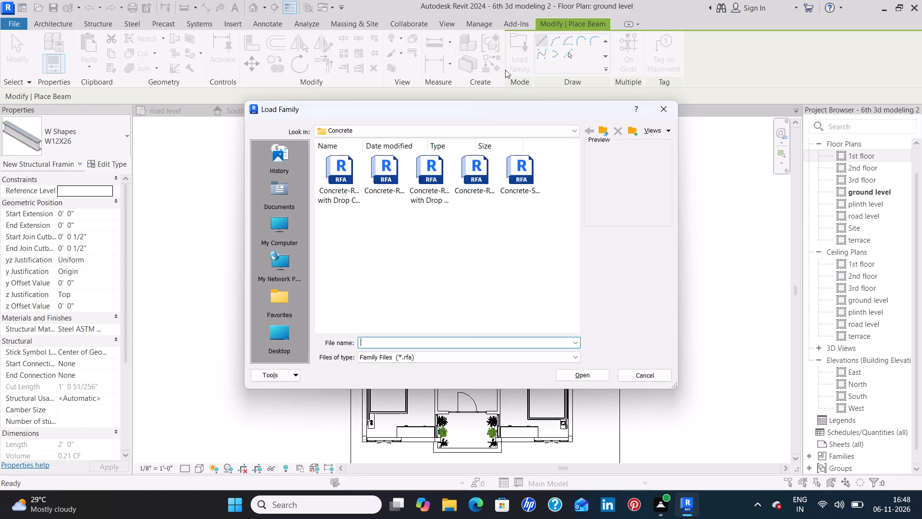
{"action": "left_click", "coordinate": [605, 128]}
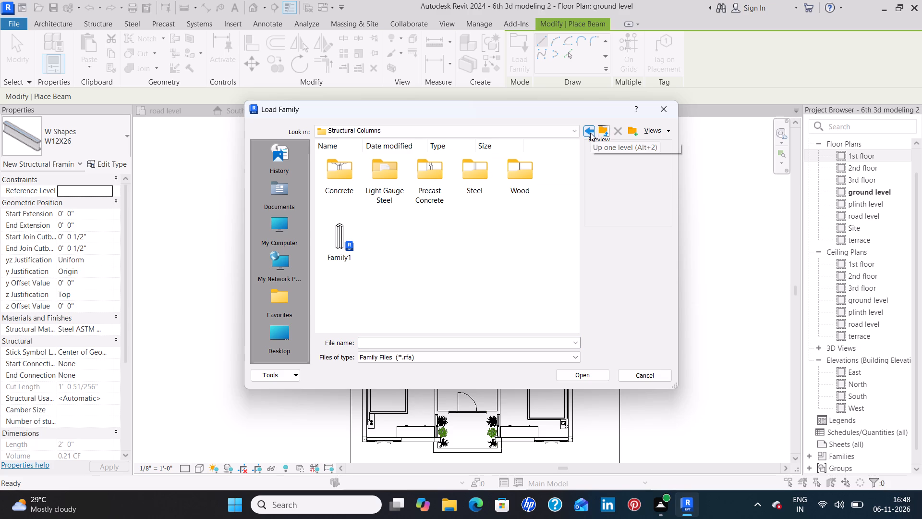
{"action": "left_click", "coordinate": [605, 125]}
{"action": "scroll", "coordinate": [414, 208], "scroll_direction": "down", "scroll_amount": 5}
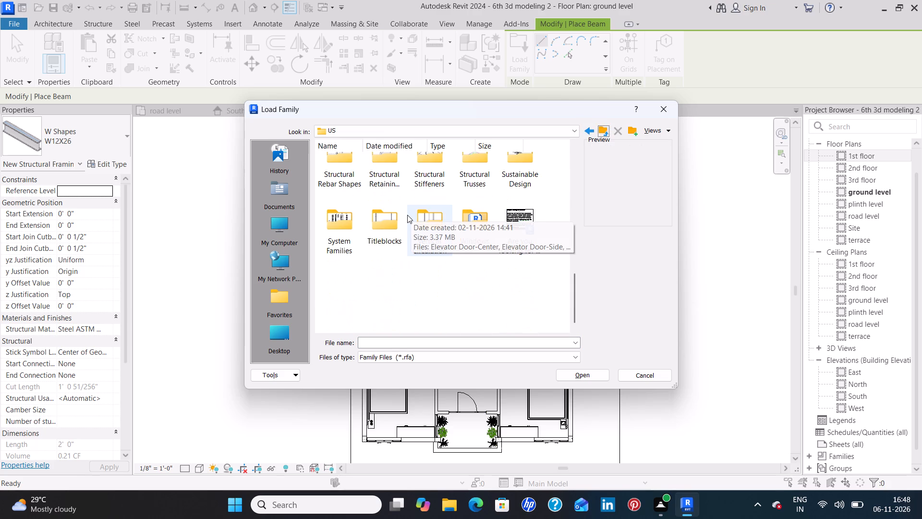
{"action": "scroll", "coordinate": [413, 207], "scroll_direction": "up", "scroll_amount": 1}
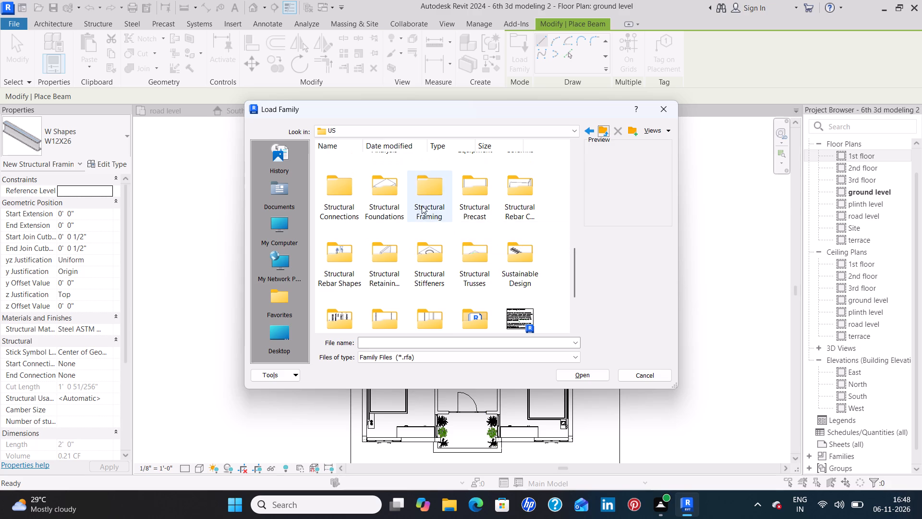
{"action": "left_click", "coordinate": [424, 199]}
{"action": "double_click", "coordinate": [423, 193]}
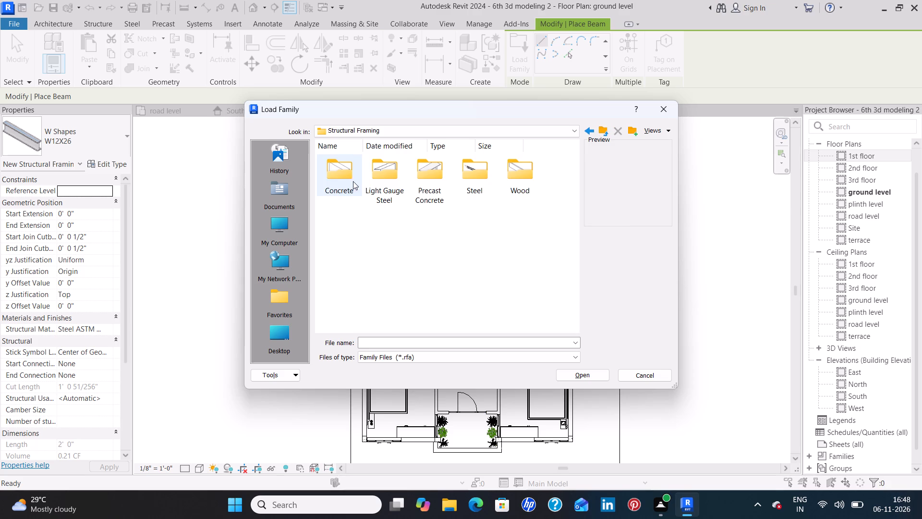
{"action": "double_click", "coordinate": [340, 174]}
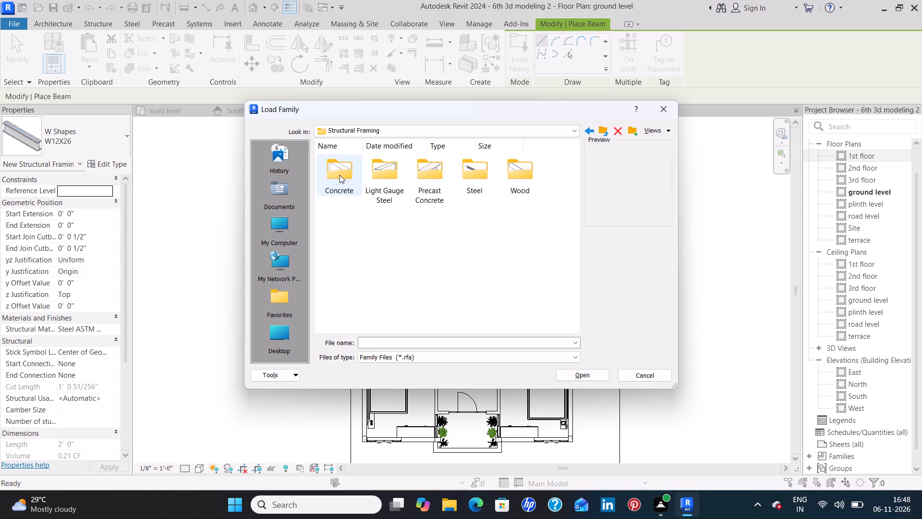
{"action": "left_click", "coordinate": [341, 169]}
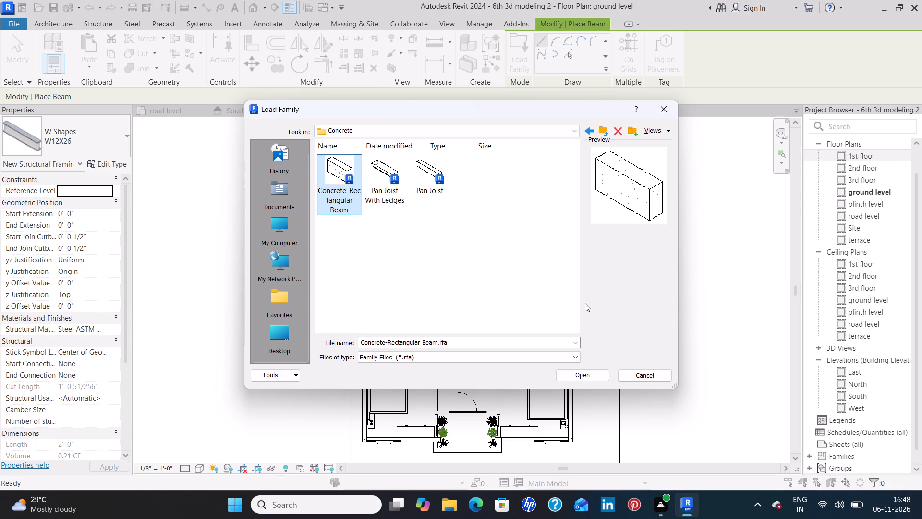
{"action": "left_click", "coordinate": [591, 375]}
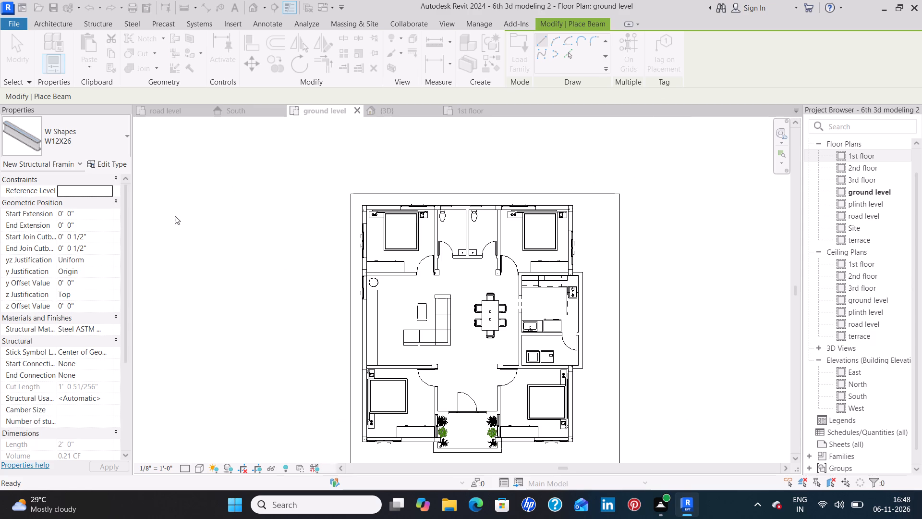
Duplicate the Concrete-Rectangular Beam 16 x 32 type and name the new type 9*12.
{"action": "left_click", "coordinate": [112, 148]}
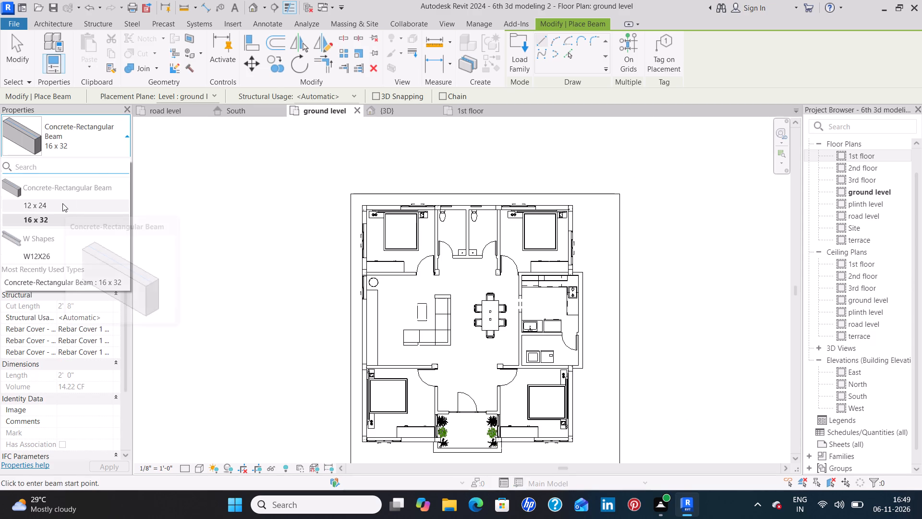
{"action": "left_click", "coordinate": [94, 150]}
{"action": "left_click", "coordinate": [114, 163]}
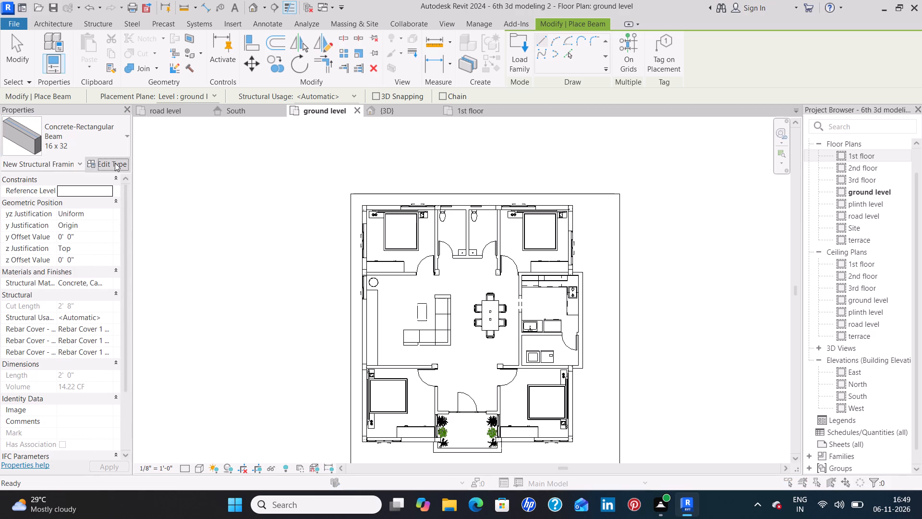
{"action": "left_click", "coordinate": [547, 109]}
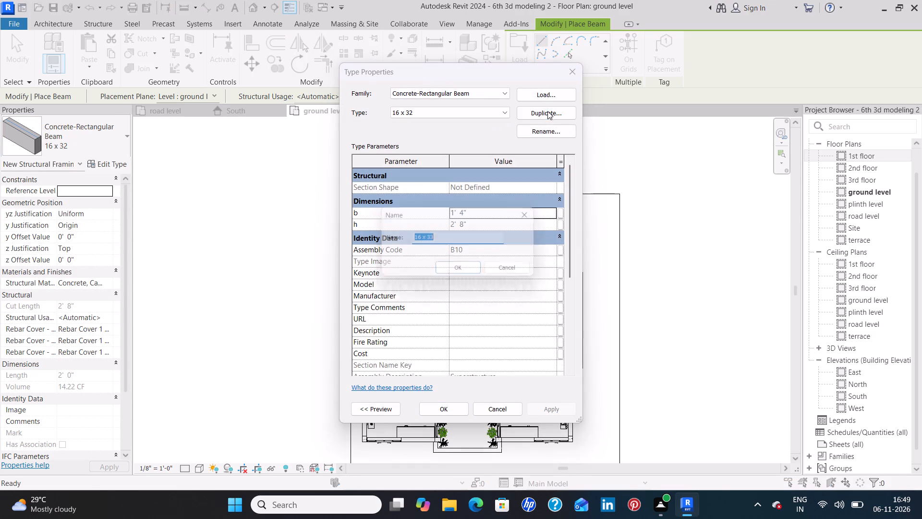
{"action": "left_click", "coordinate": [470, 237]}
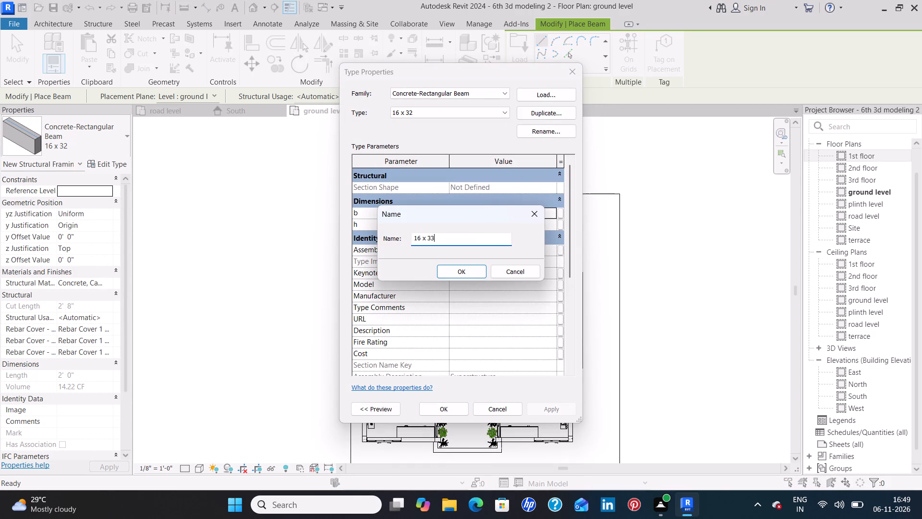
{"action": "key", "text": "BackSpace"}
{"action": "key", "text": "BackSpace"}
{"action": "key", "text": "BackSpace"}
{"action": "key", "text": "BackSpace"}
{"action": "key", "text": "BackSpace"}
{"action": "key", "text": "BackSpace"}
{"action": "key", "text": "BackSpace"}
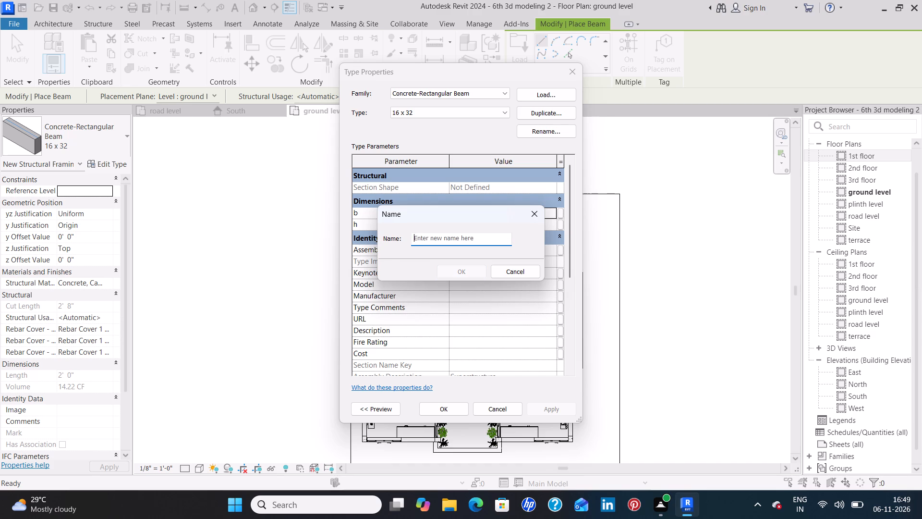
{"action": "key", "text": "9"}
{"action": "key", "text": "shift+asterisk"}
{"action": "type", "text": "12"}
{"action": "left_click", "coordinate": [461, 271]}
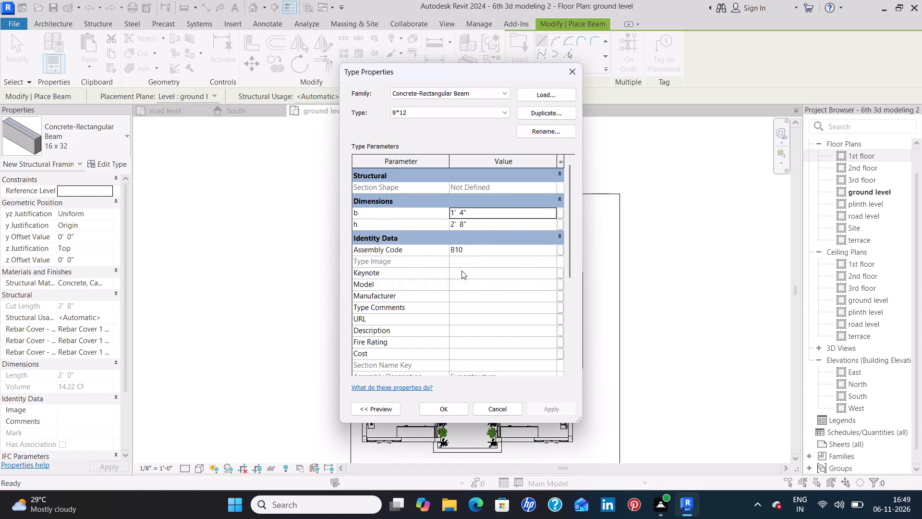
Set the 9*12 beam type's width b to 9" and height h to 12", and apply the type changes.
{"action": "left_click", "coordinate": [472, 209]}
{"action": "key", "text": "BackSpace"}
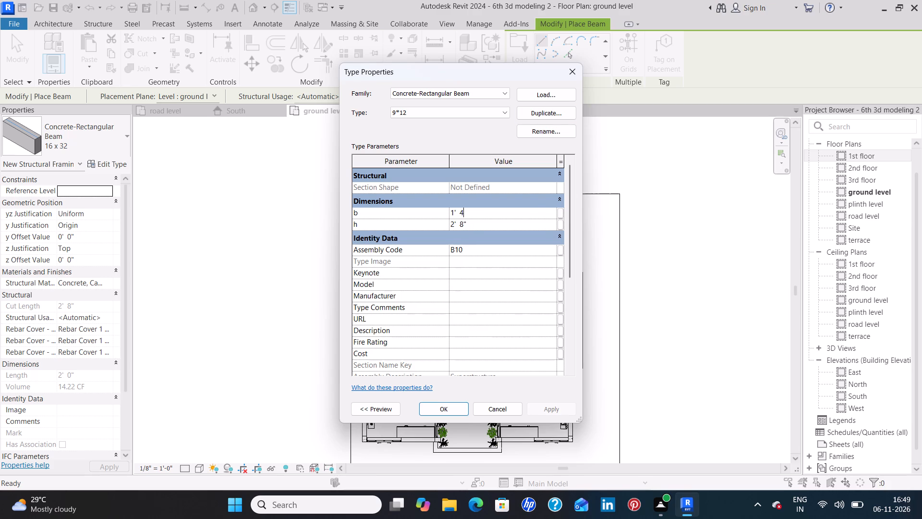
{"action": "key", "text": "BackSpace"}
{"action": "key", "text": "BackSpace"}
{"action": "key", "text": "BackSpace"}
{"action": "key", "text": "BackSpace"}
{"action": "key", "text": "BackSpace"}
{"action": "type", "text": "9\""}
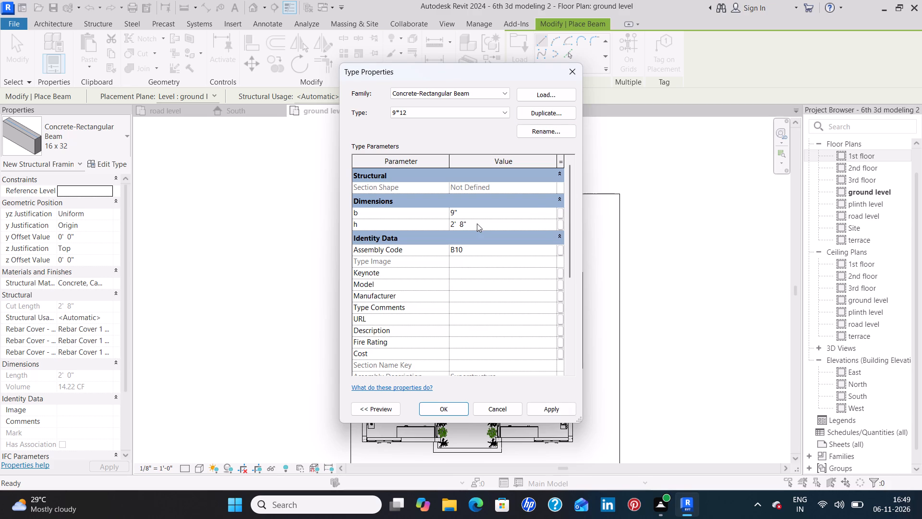
{"action": "left_click", "coordinate": [477, 223]}
{"action": "key", "text": "BackSpace"}
{"action": "key", "text": "BackSpace"}
{"action": "type", "text": "12"}
{"action": "key", "text": "shift+quotedbl"}
{"action": "left_click", "coordinate": [564, 407]}
{"action": "left_click", "coordinate": [459, 403]}
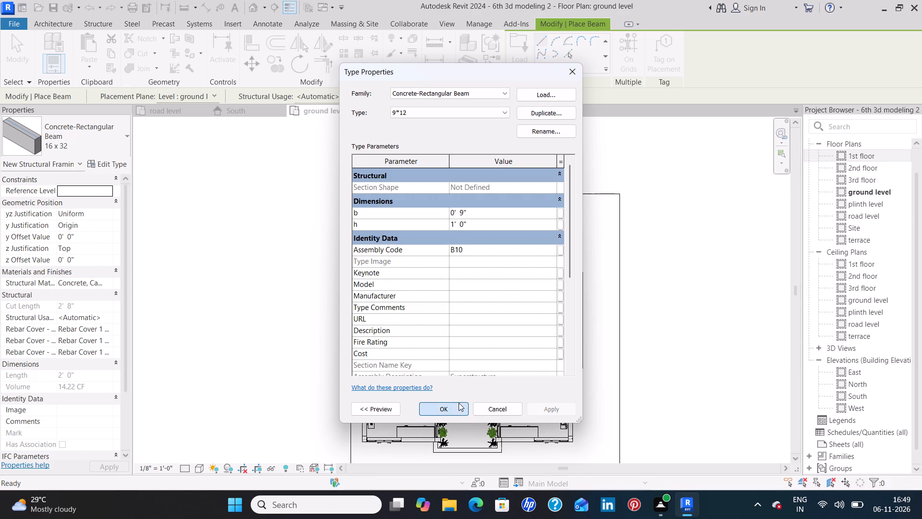
Draw a 9*12 beam along the full north wall, from the northwest corner column to the outer face of the northeast corner column.
{"action": "scroll", "coordinate": [366, 208], "scroll_direction": "up", "scroll_amount": 7}
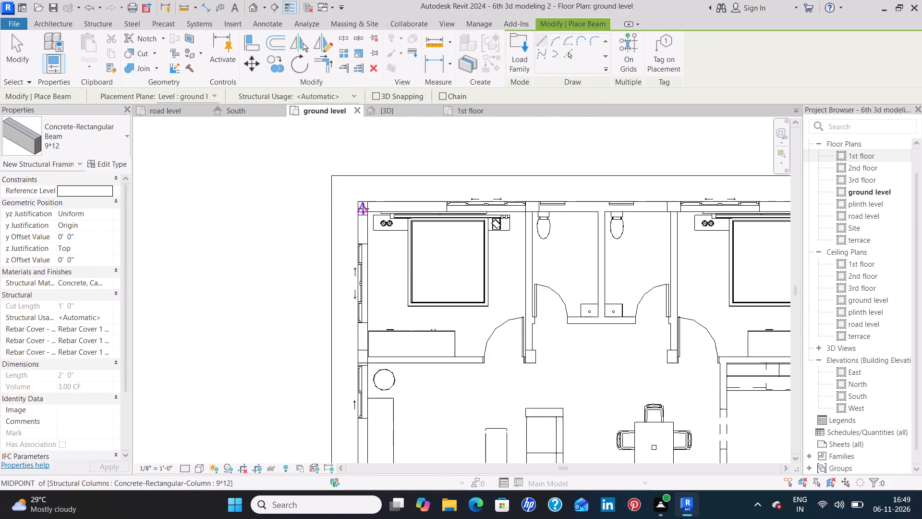
{"action": "scroll", "coordinate": [362, 210], "scroll_direction": "up", "scroll_amount": 7}
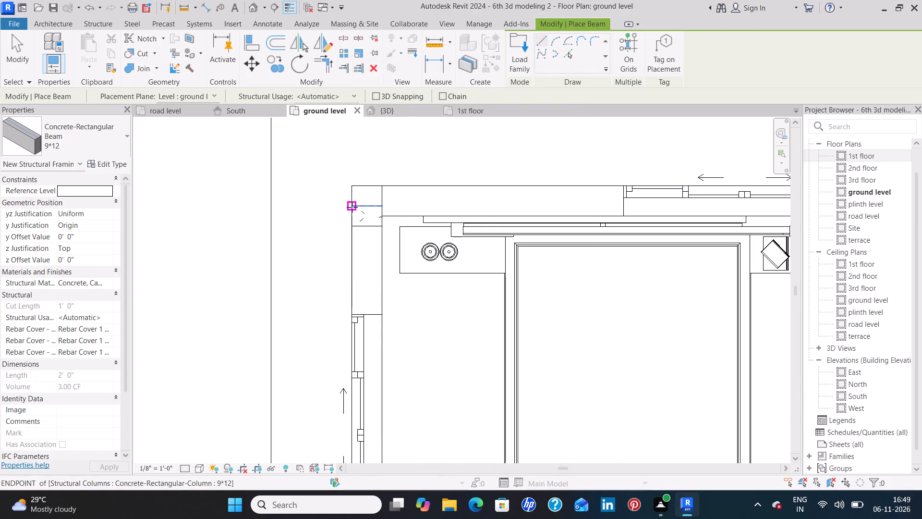
{"action": "left_click", "coordinate": [352, 207]}
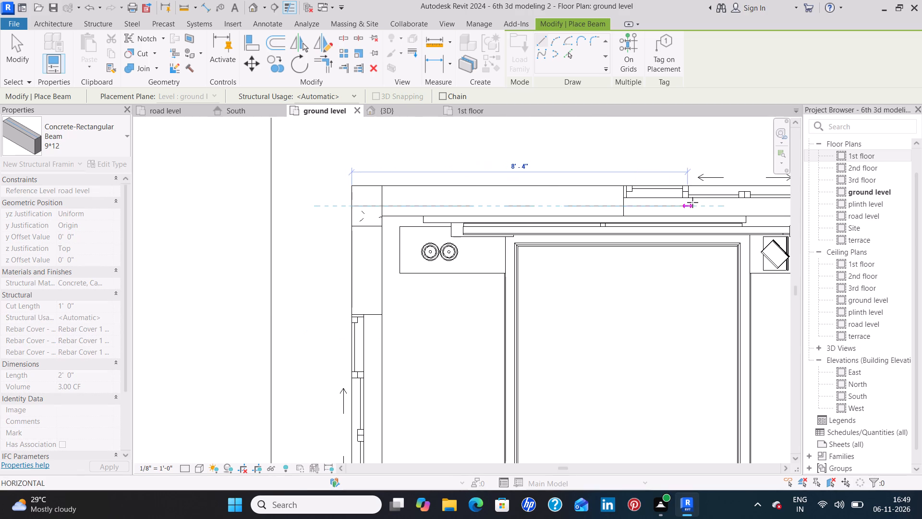
{"action": "middle_click_drag", "start_coordinate": [698, 202], "coordinate": [427, 202]}
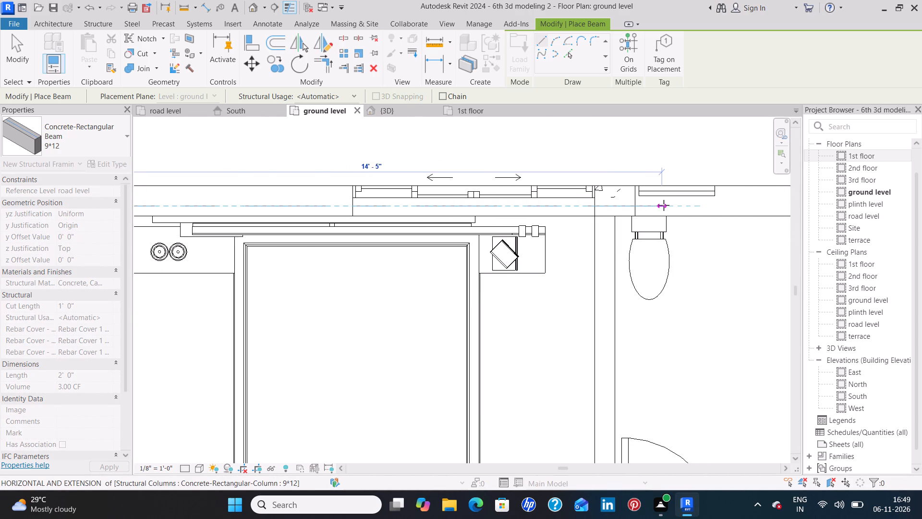
{"action": "middle_click_drag", "start_coordinate": [665, 205], "coordinate": [398, 205]}
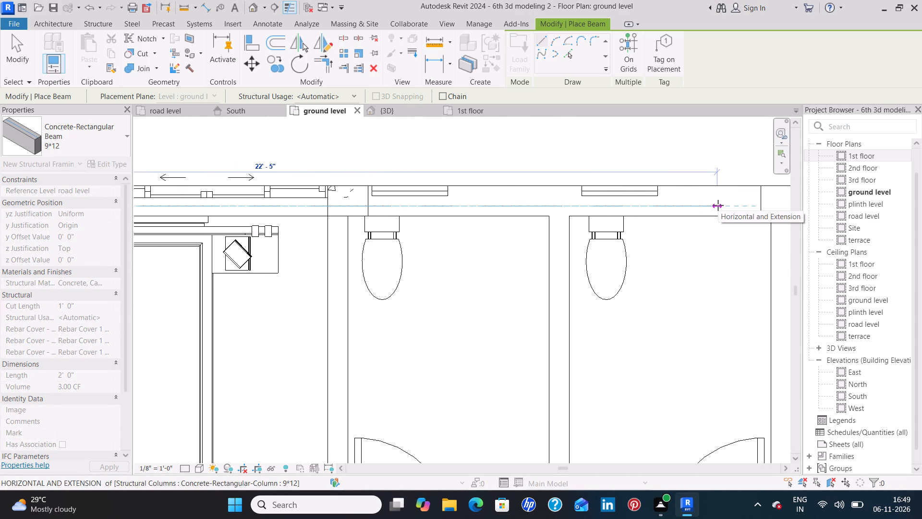
{"action": "middle_click_drag", "start_coordinate": [718, 205], "coordinate": [432, 197]}
{"action": "scroll", "coordinate": [521, 192], "scroll_direction": "up", "scroll_amount": 1}
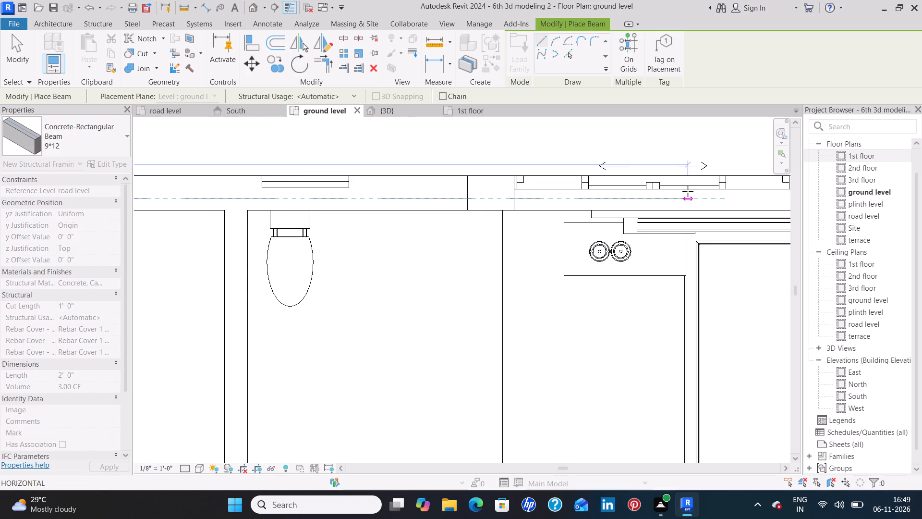
{"action": "middle_click_drag", "start_coordinate": [684, 191], "coordinate": [403, 195]}
{"action": "middle_click", "coordinate": [400, 195]}
{"action": "middle_click_drag", "start_coordinate": [656, 195], "coordinate": [431, 197]}
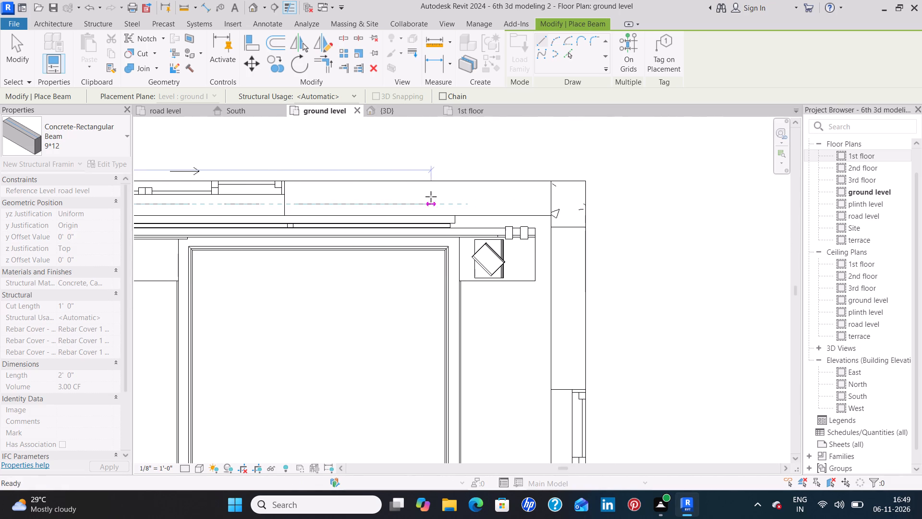
{"action": "left_click", "coordinate": [586, 203]}
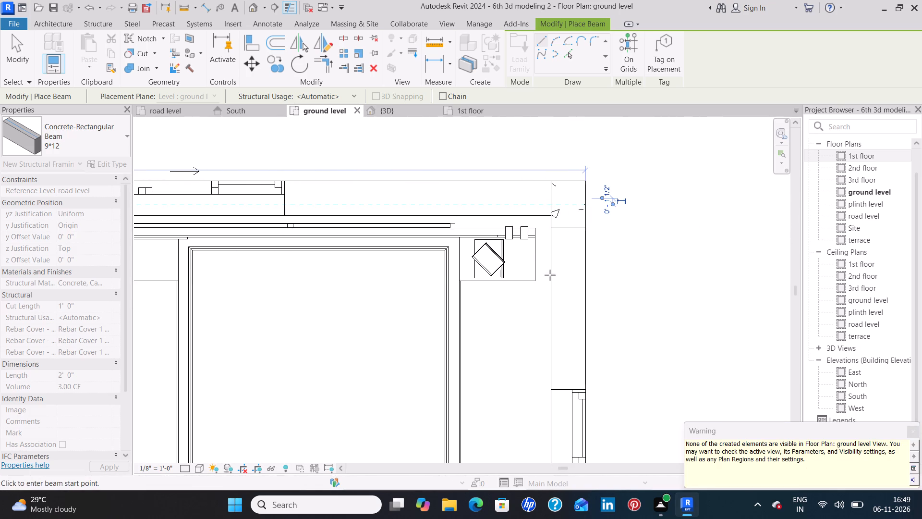
Draw a 9*12 beam along the northeast bedroom's east wall, from the corner column to the column at the kitchen's north wall.
{"action": "left_click", "coordinate": [570, 203]}
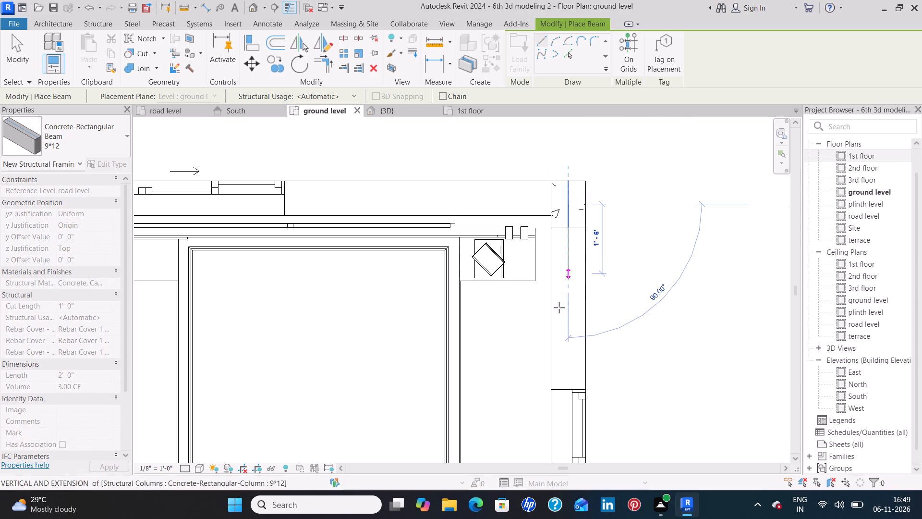
{"action": "middle_click_drag", "start_coordinate": [558, 373], "coordinate": [534, 202]}
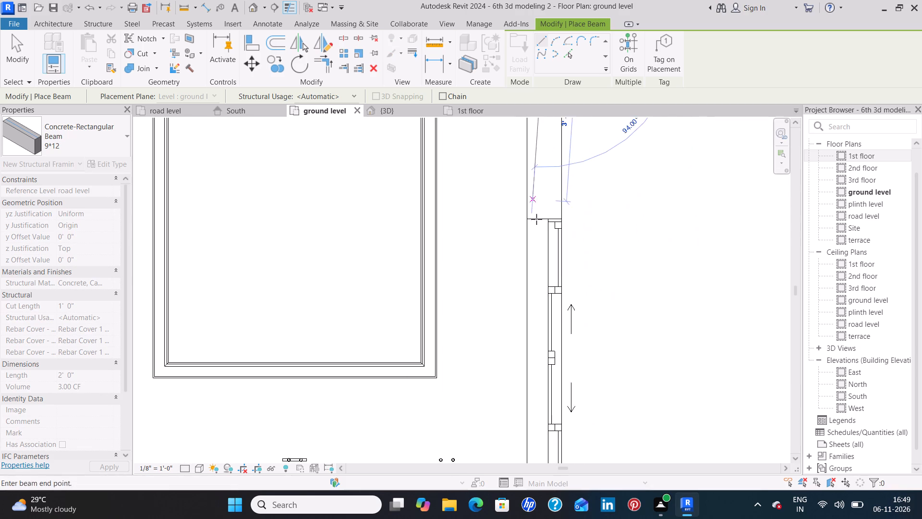
{"action": "middle_click_drag", "start_coordinate": [548, 407], "coordinate": [526, 213]}
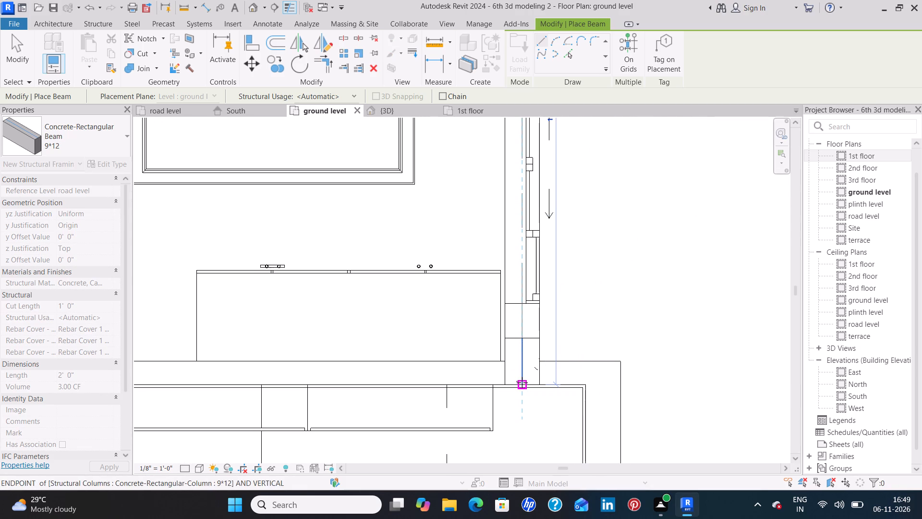
{"action": "left_click", "coordinate": [521, 383]}
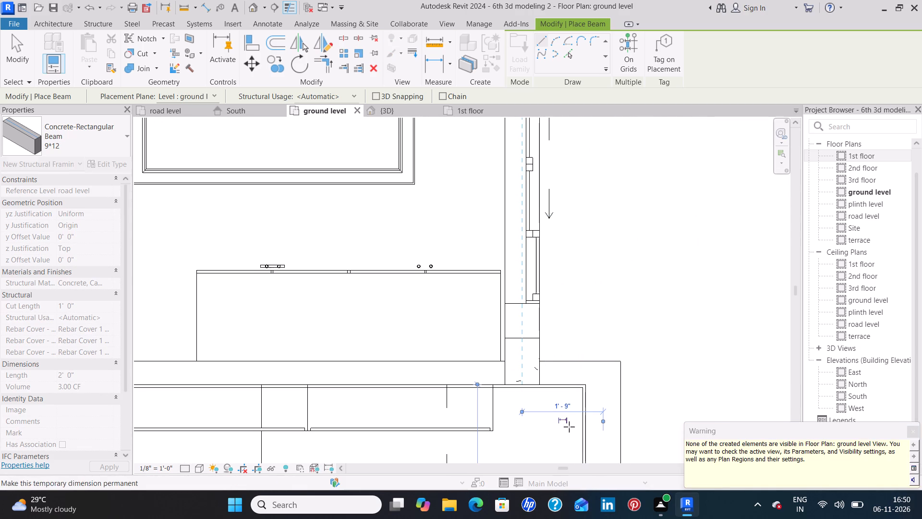
Draw a 9*12 beam along the southeast bedroom's east wall, from its north column to the south face of the southeast corner column.
{"action": "middle_click_drag", "start_coordinate": [550, 408], "coordinate": [546, 226]}
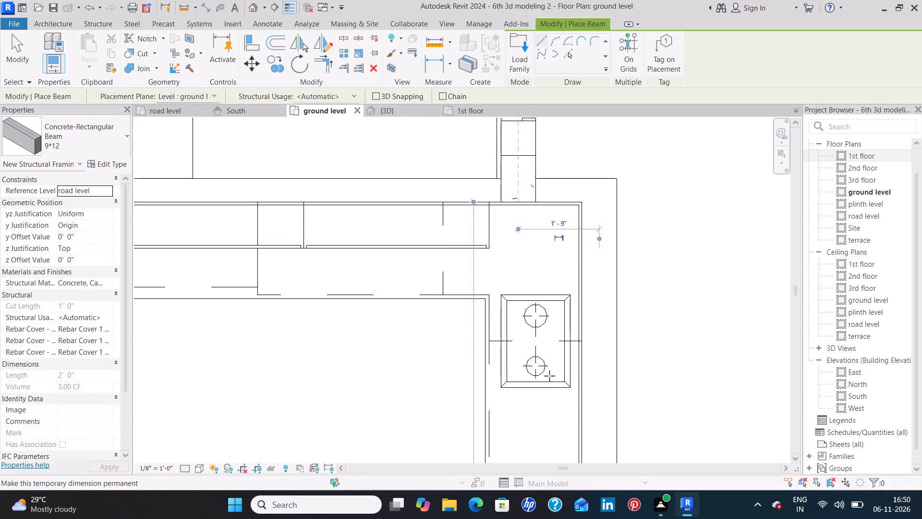
{"action": "middle_click_drag", "start_coordinate": [543, 355], "coordinate": [534, 178]}
{"action": "middle_click_drag", "start_coordinate": [538, 354], "coordinate": [530, 181]}
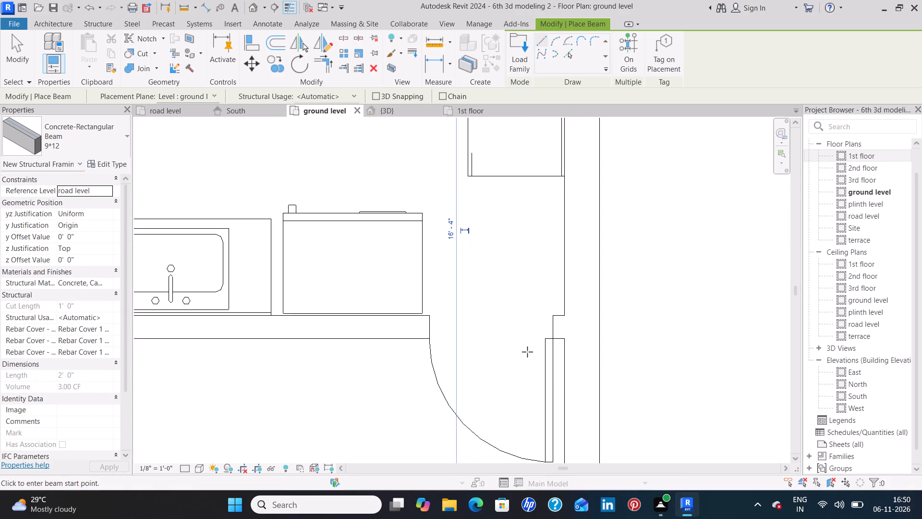
{"action": "middle_click_drag", "start_coordinate": [517, 316], "coordinate": [516, 176]}
{"action": "middle_click_drag", "start_coordinate": [526, 381], "coordinate": [526, 194]}
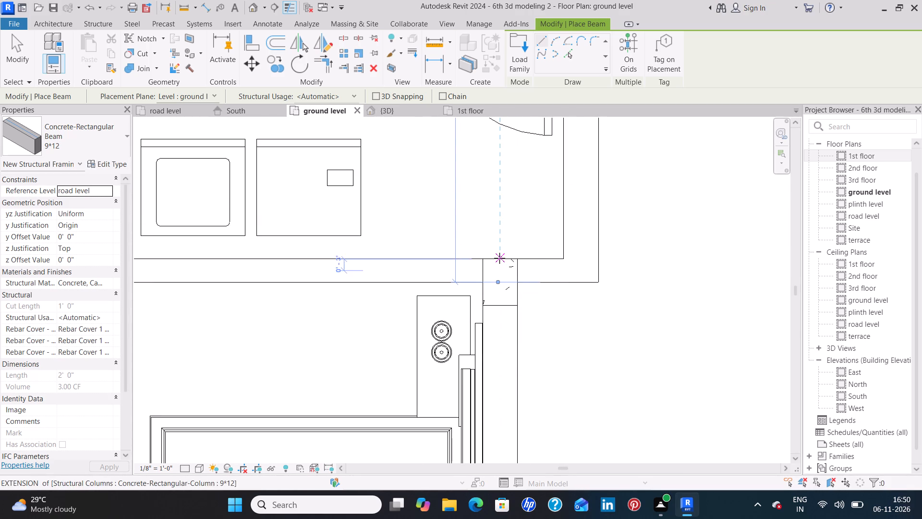
{"action": "left_click", "coordinate": [499, 258]}
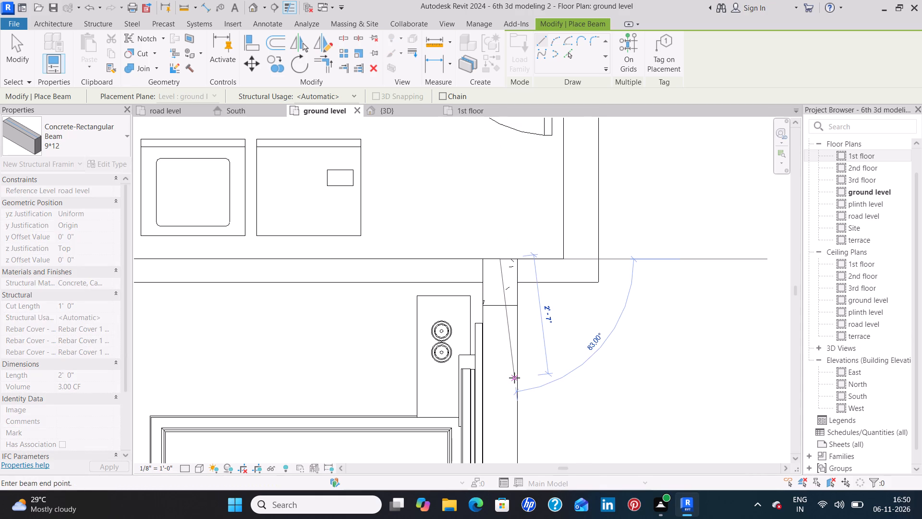
{"action": "middle_click_drag", "start_coordinate": [502, 392], "coordinate": [502, 190]}
{"action": "middle_click_drag", "start_coordinate": [497, 347], "coordinate": [494, 166]}
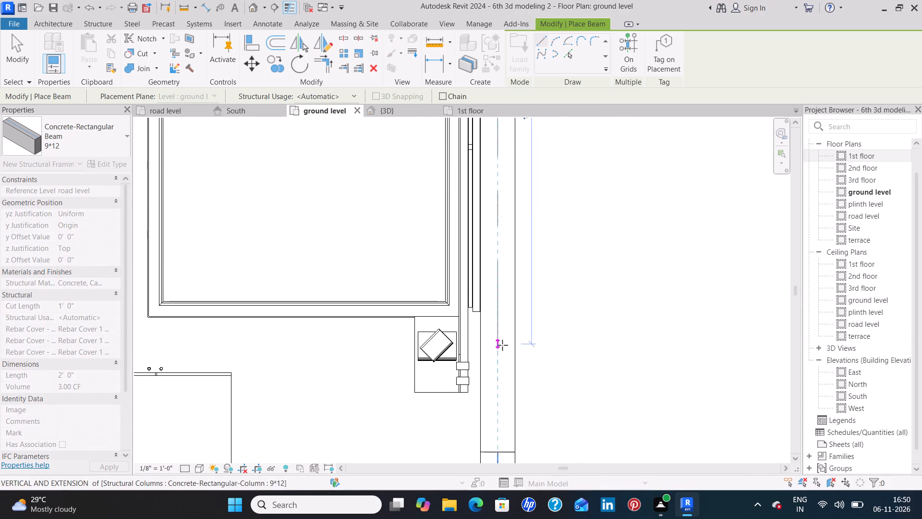
{"action": "middle_click_drag", "start_coordinate": [502, 327], "coordinate": [504, 173]}
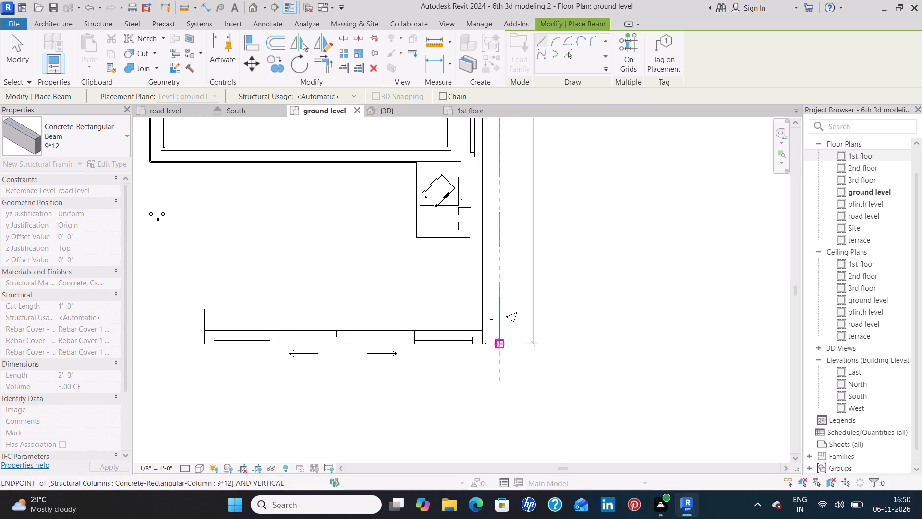
{"action": "left_click", "coordinate": [499, 344]}
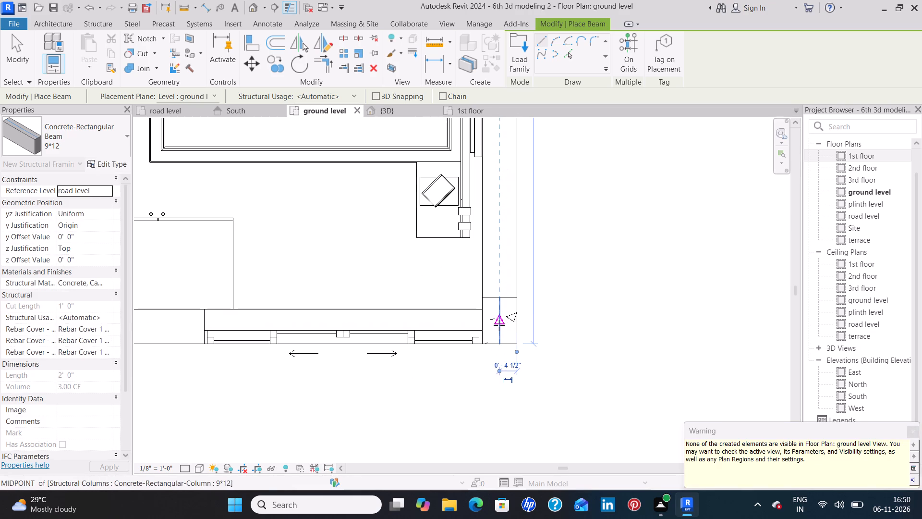
Draw a 9*12 beam about 13'-1" long along the southeast bedroom's south wall, from the southeast corner column to the column beside the planted porch.
{"action": "left_click", "coordinate": [499, 325]}
{"action": "middle_click_drag", "start_coordinate": [344, 324], "coordinate": [344, 325]}
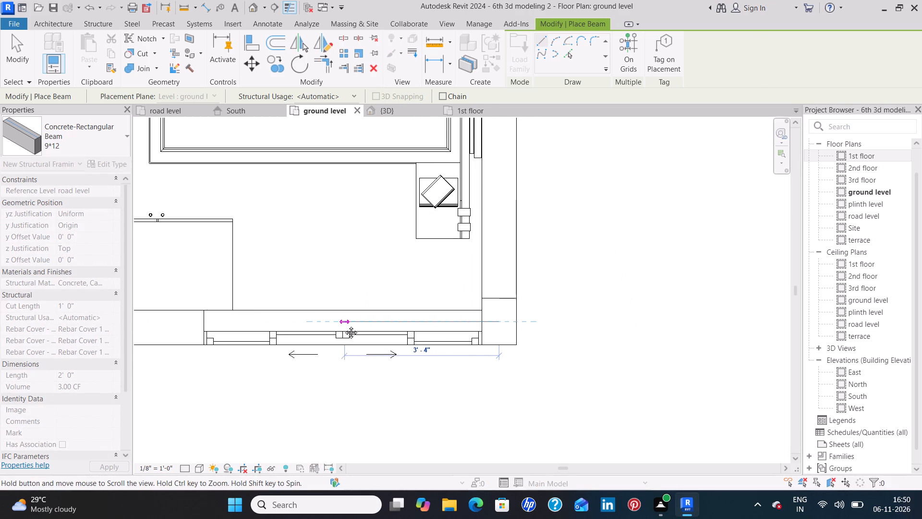
{"action": "middle_click_drag", "start_coordinate": [344, 325], "coordinate": [665, 326]}
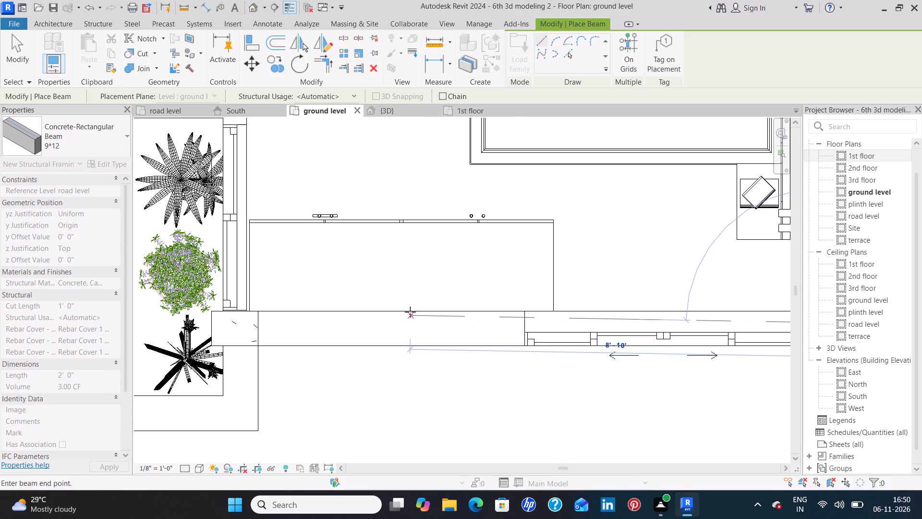
{"action": "middle_click_drag", "start_coordinate": [400, 318], "coordinate": [559, 299]}
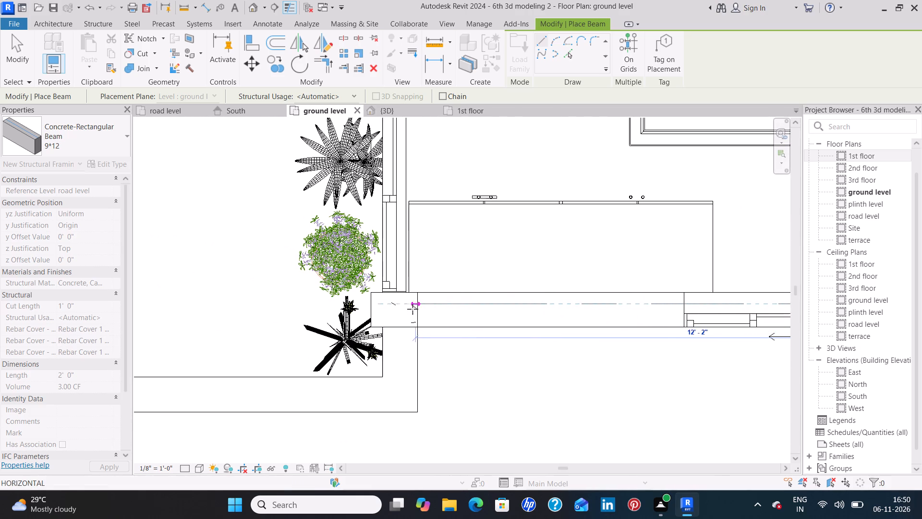
{"action": "left_click", "coordinate": [371, 303]}
Draw a 9*12 beam about 13'-9" long along the southwest bedroom's south wall, from the porch's west column to the southwest corner column's outer face.
{"action": "scroll", "coordinate": [315, 303], "scroll_direction": "down", "scroll_amount": 4}
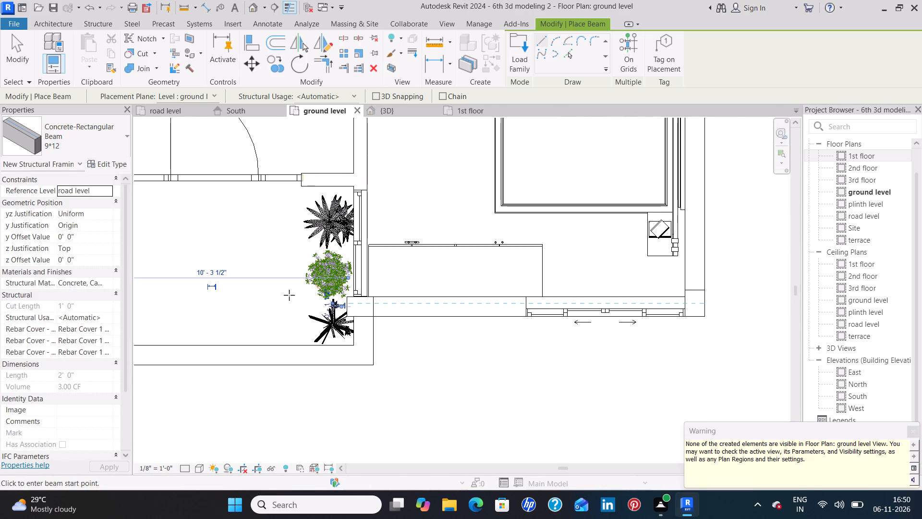
{"action": "middle_click_drag", "start_coordinate": [297, 294], "coordinate": [637, 259]}
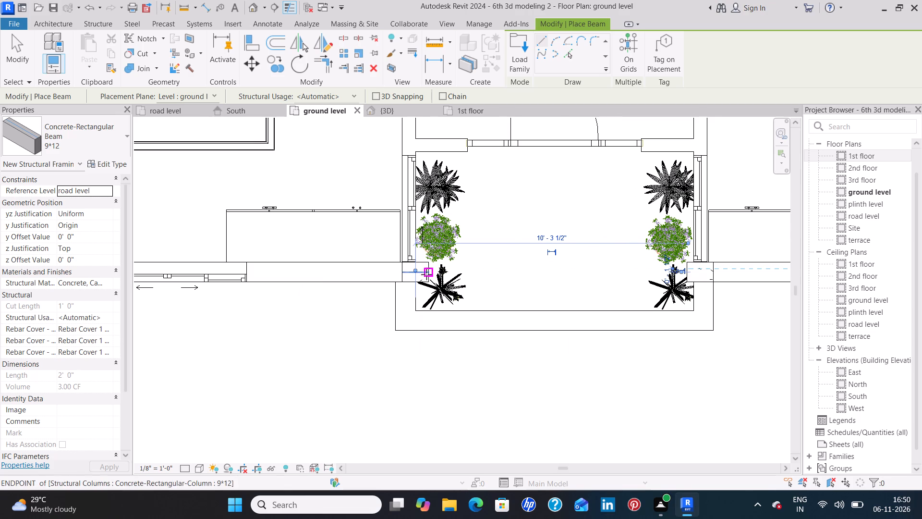
{"action": "left_click", "coordinate": [428, 271]}
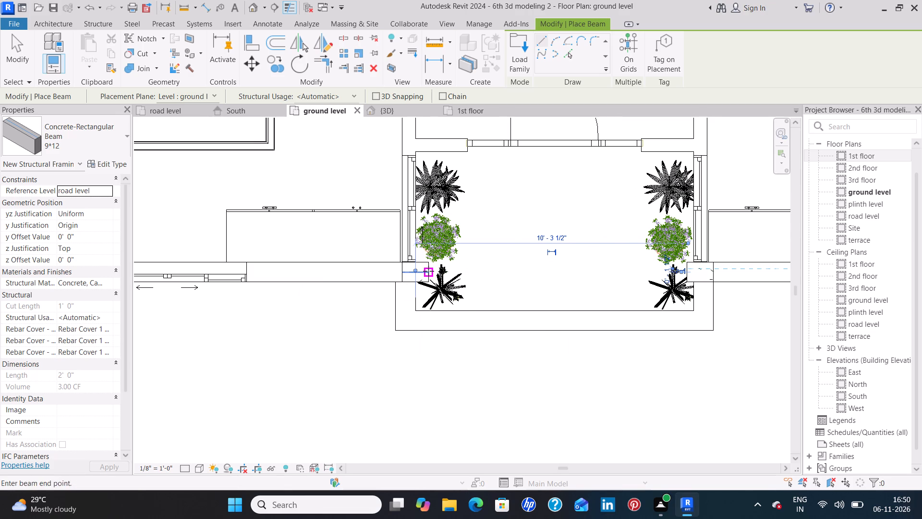
{"action": "middle_click_drag", "start_coordinate": [295, 274], "coordinate": [600, 255]}
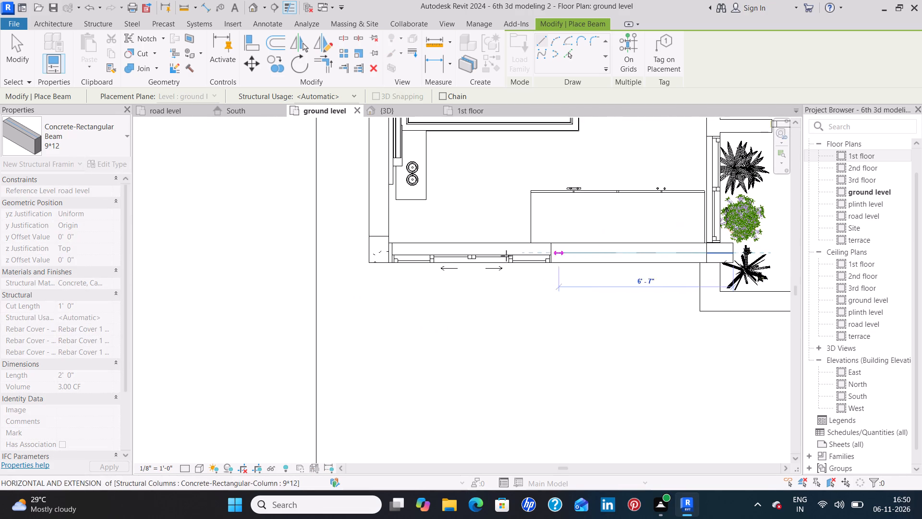
{"action": "left_click", "coordinate": [369, 250]}
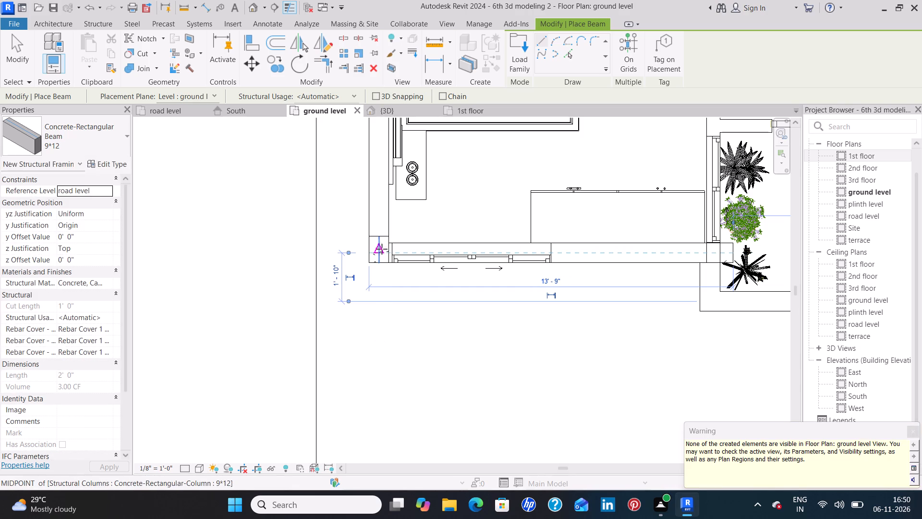
Draw a 9*12 beam along the full west wall, from the southwest corner column to the north face of the northwest corner column.
{"action": "left_click", "coordinate": [381, 249]}
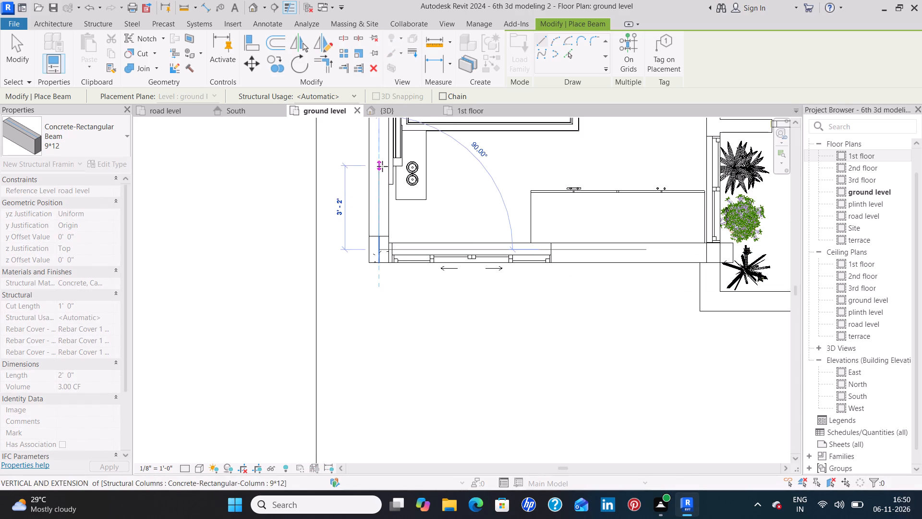
{"action": "middle_click_drag", "start_coordinate": [382, 169], "coordinate": [368, 308]}
{"action": "middle_click_drag", "start_coordinate": [374, 176], "coordinate": [342, 398]}
{"action": "scroll", "coordinate": [374, 180], "scroll_direction": "down", "scroll_amount": 1}
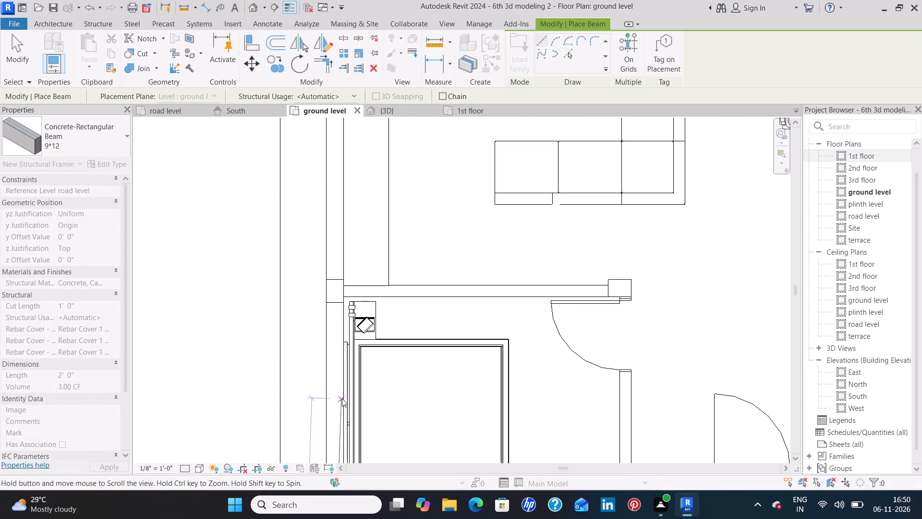
{"action": "middle_click_drag", "start_coordinate": [340, 147], "coordinate": [338, 357]}
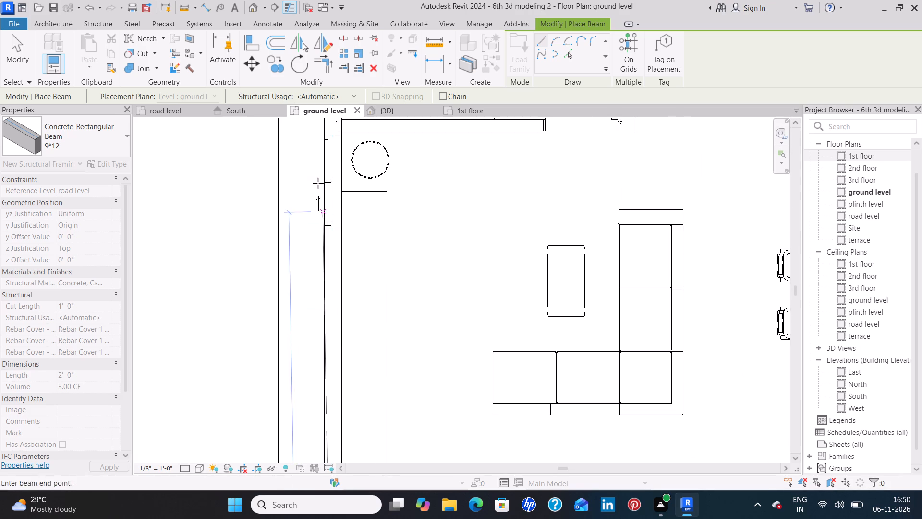
{"action": "middle_click_drag", "start_coordinate": [329, 151], "coordinate": [325, 341]}
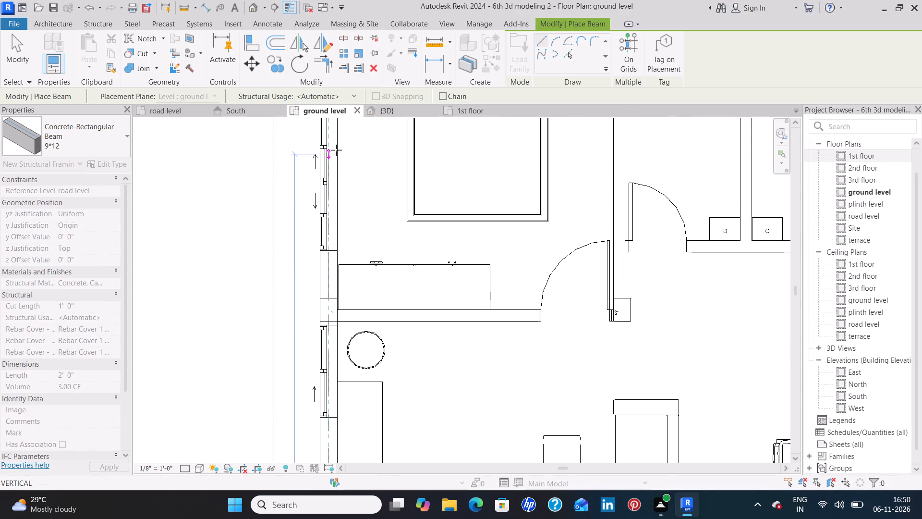
{"action": "middle_click_drag", "start_coordinate": [336, 147], "coordinate": [313, 380]}
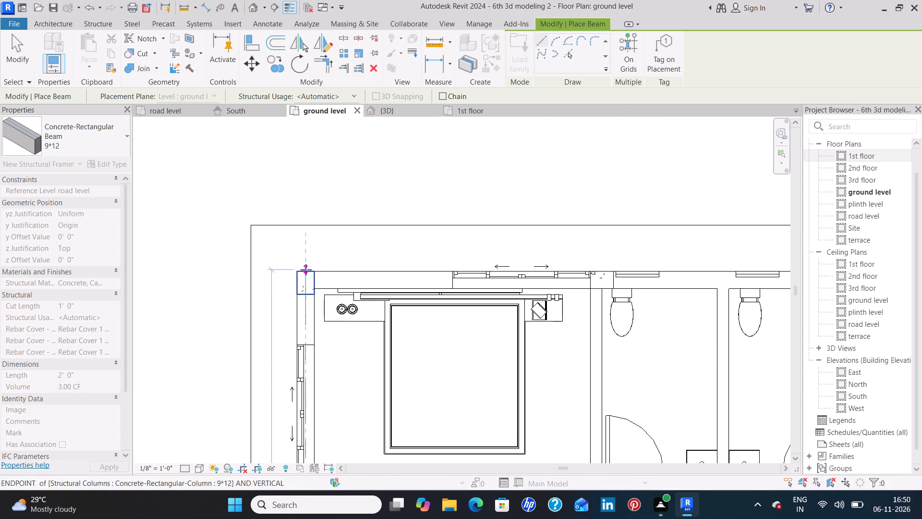
{"action": "left_click", "coordinate": [306, 270]}
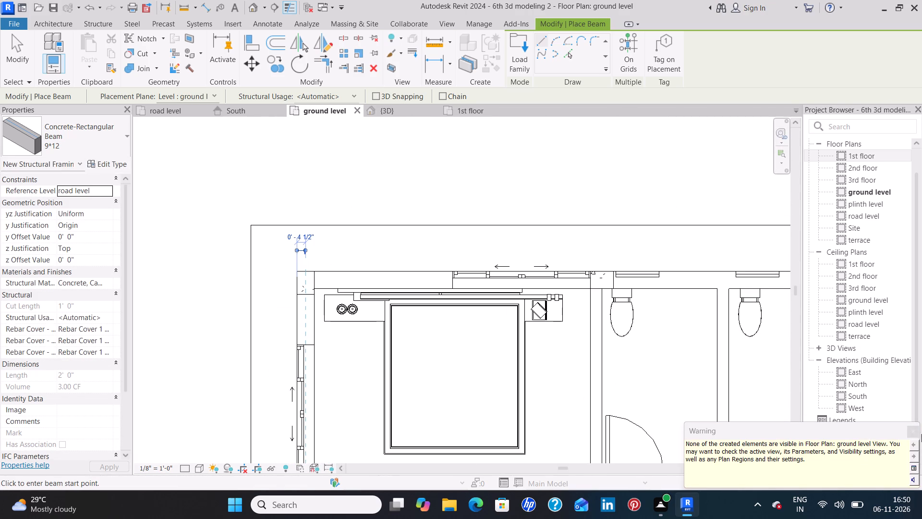
{"action": "left_click", "coordinate": [910, 432]}
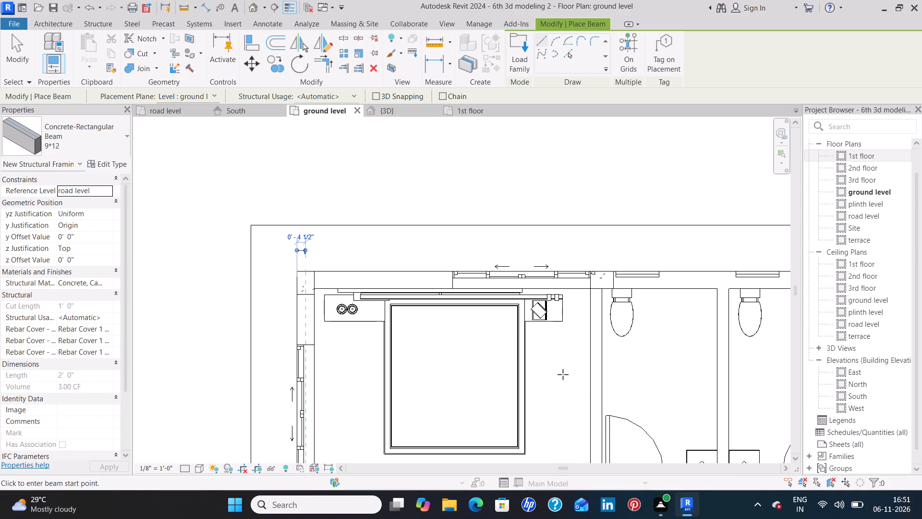
Draw a 9*12 beam from the west wall column at the northwest bedroom's south wall, straight east to the kitchen's northeast outer corner.
{"action": "scroll", "coordinate": [563, 374], "scroll_direction": "down", "scroll_amount": 2}
{"action": "middle_click_drag", "start_coordinate": [562, 379], "coordinate": [574, 249]}
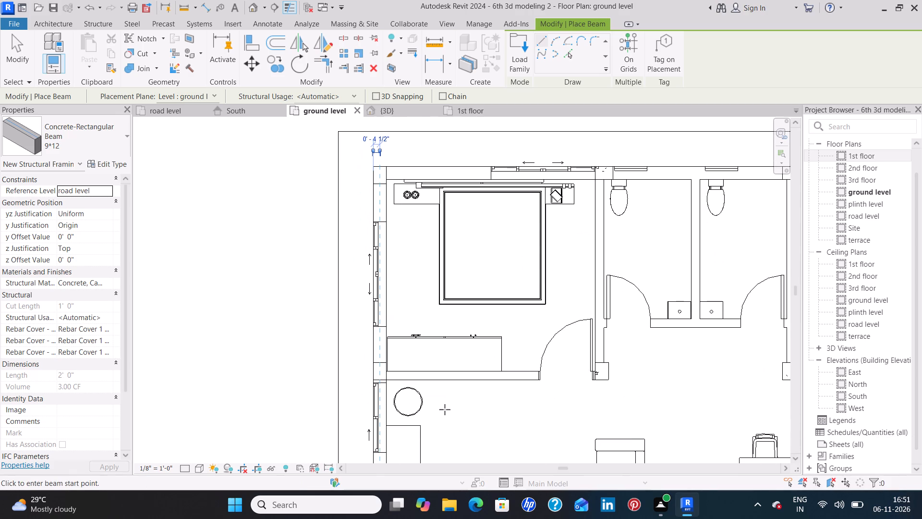
{"action": "middle_click_drag", "start_coordinate": [450, 408], "coordinate": [449, 338]}
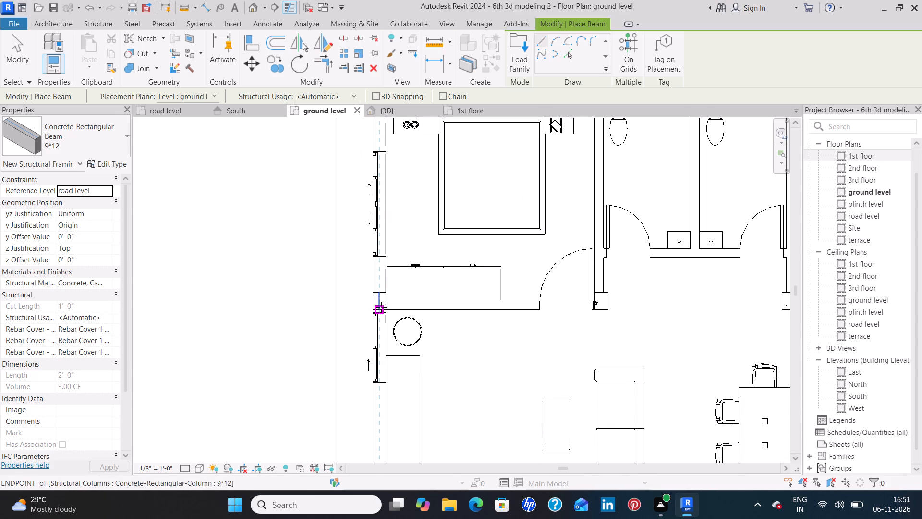
{"action": "left_click", "coordinate": [379, 306]}
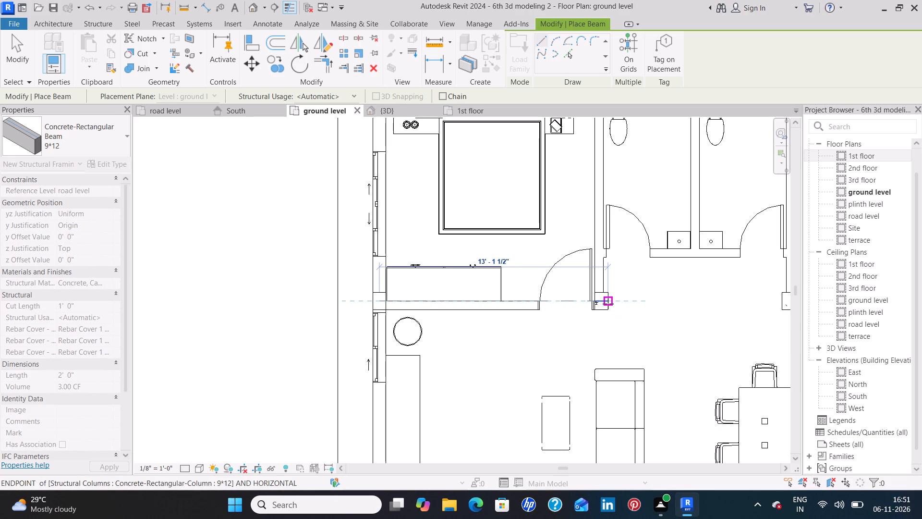
{"action": "middle_click_drag", "start_coordinate": [701, 304], "coordinate": [437, 294]}
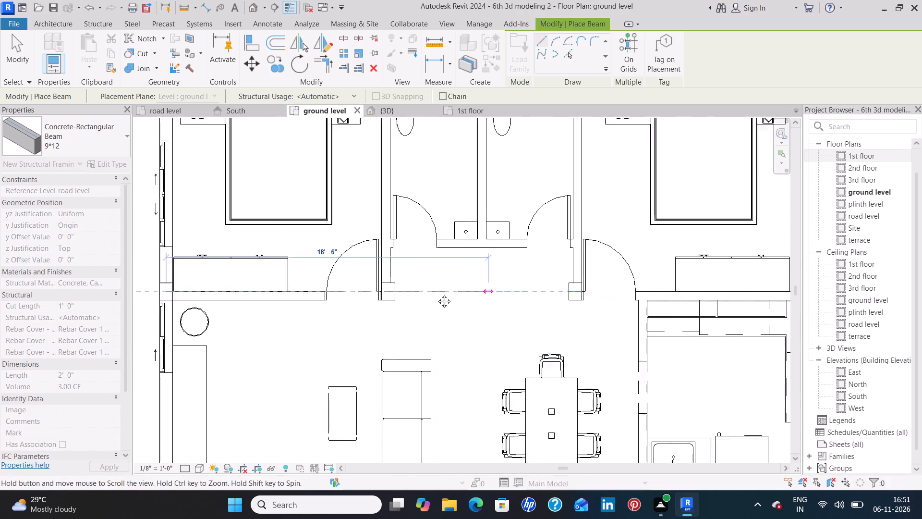
{"action": "middle_click_drag", "start_coordinate": [437, 294], "coordinate": [427, 294]}
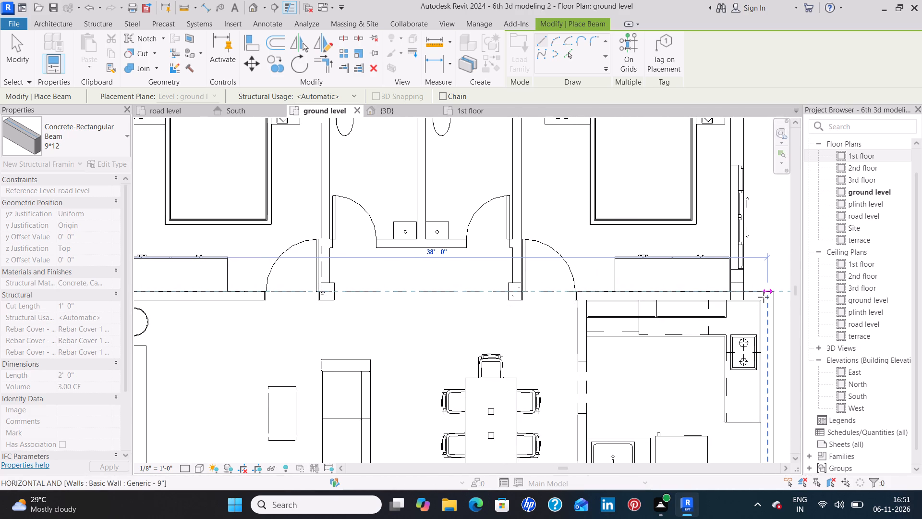
{"action": "middle_click_drag", "start_coordinate": [760, 297], "coordinate": [687, 297]}
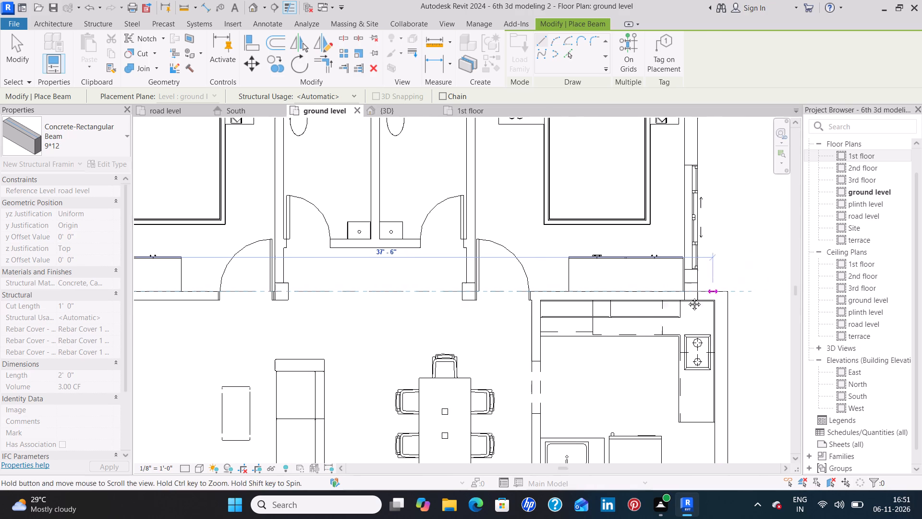
{"action": "middle_click_drag", "start_coordinate": [687, 297], "coordinate": [598, 297]}
{"action": "scroll", "coordinate": [611, 295], "scroll_direction": "up", "scroll_amount": 2}
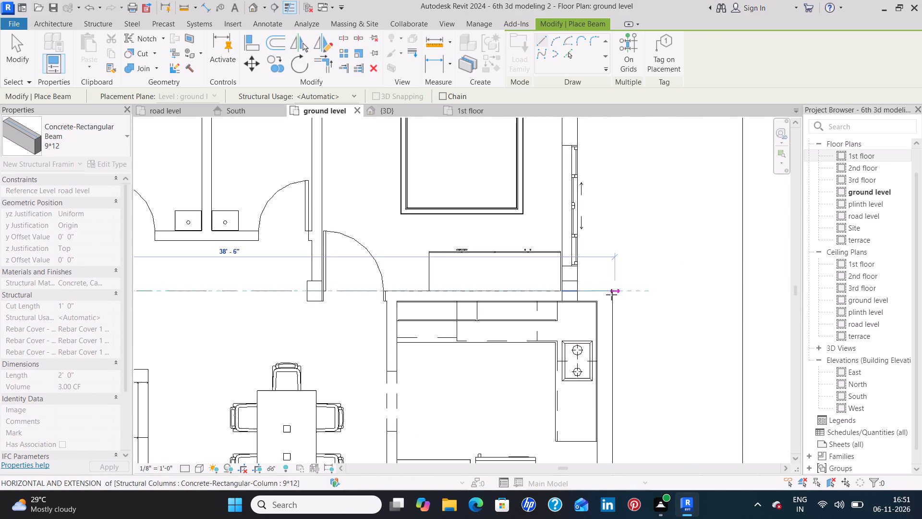
{"action": "scroll", "coordinate": [611, 295], "scroll_direction": "up", "scroll_amount": 10}
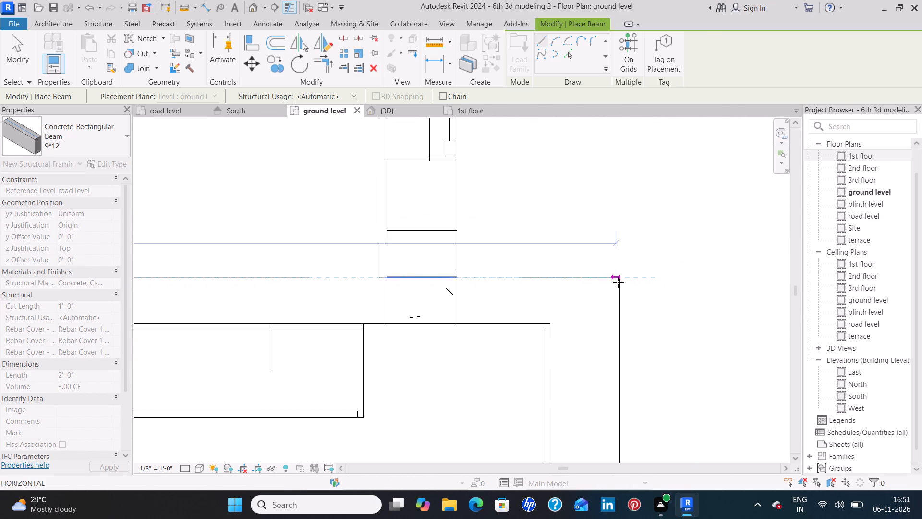
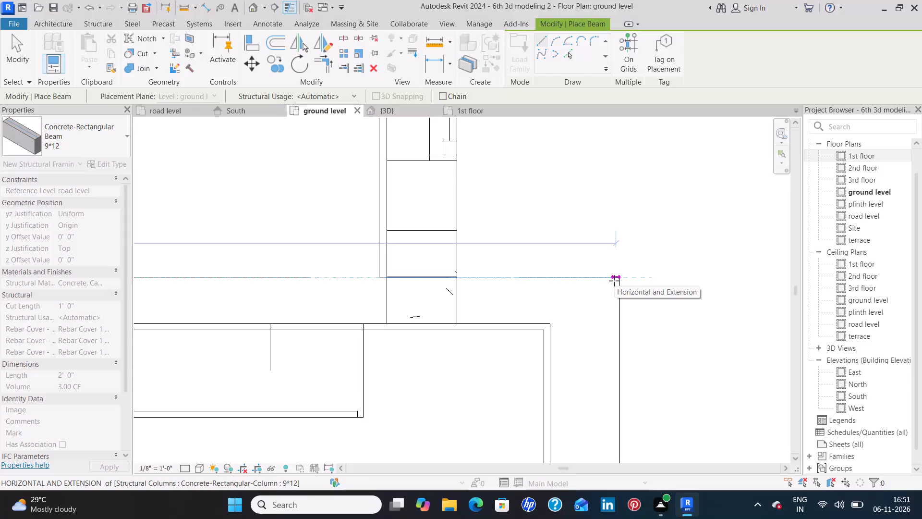
Finish the 9*12 beam along the northern bedrooms' south wall at the kitchen's northeast outer corner.
{"action": "left_click", "coordinate": [614, 281]}
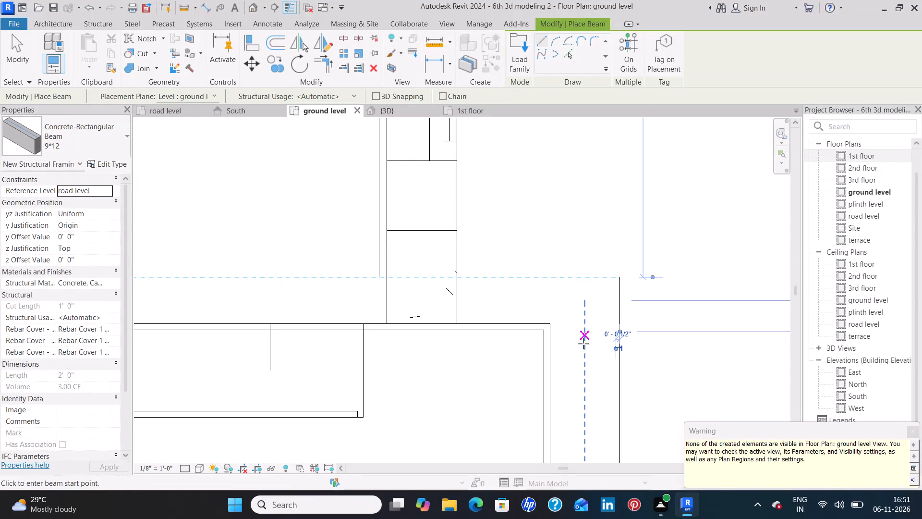
Draw a 9*12 beam from the west wall column at the southwest bedroom's north wall, straight east to the utility room's southeast outer corner.
{"action": "scroll", "coordinate": [582, 352], "scroll_direction": "down", "scroll_amount": 11}
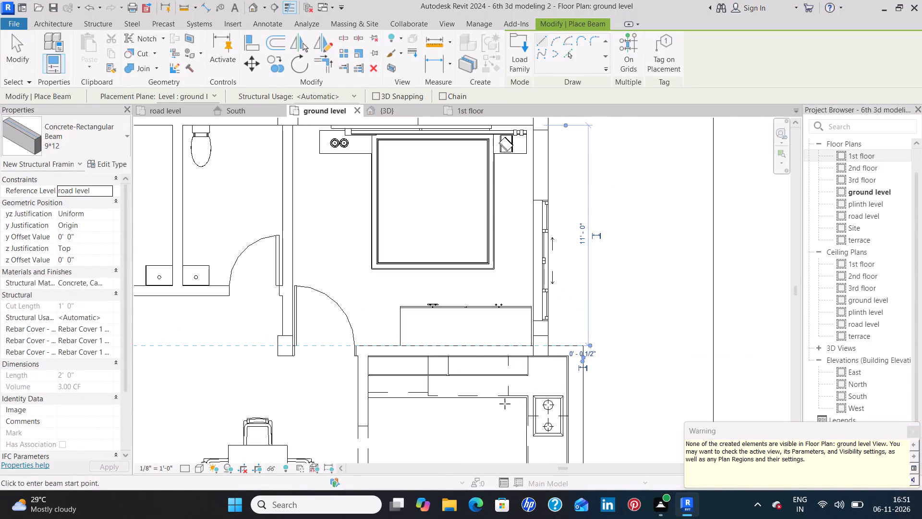
{"action": "middle_click_drag", "start_coordinate": [443, 404], "coordinate": [544, 246]}
{"action": "scroll", "coordinate": [551, 242], "scroll_direction": "down", "scroll_amount": 4}
{"action": "scroll", "coordinate": [520, 269], "scroll_direction": "down", "scroll_amount": 2}
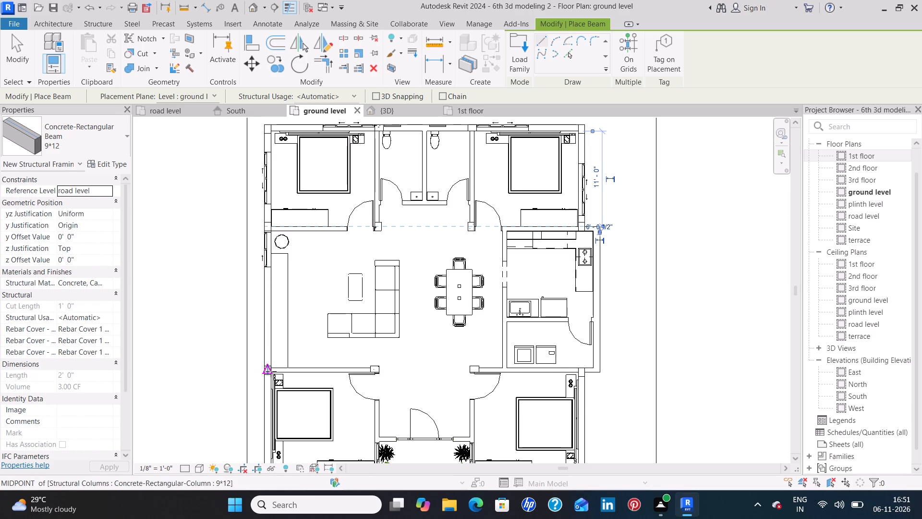
{"action": "middle_click_drag", "start_coordinate": [273, 366], "coordinate": [298, 273]}
{"action": "scroll", "coordinate": [287, 280], "scroll_direction": "up", "scroll_amount": 9}
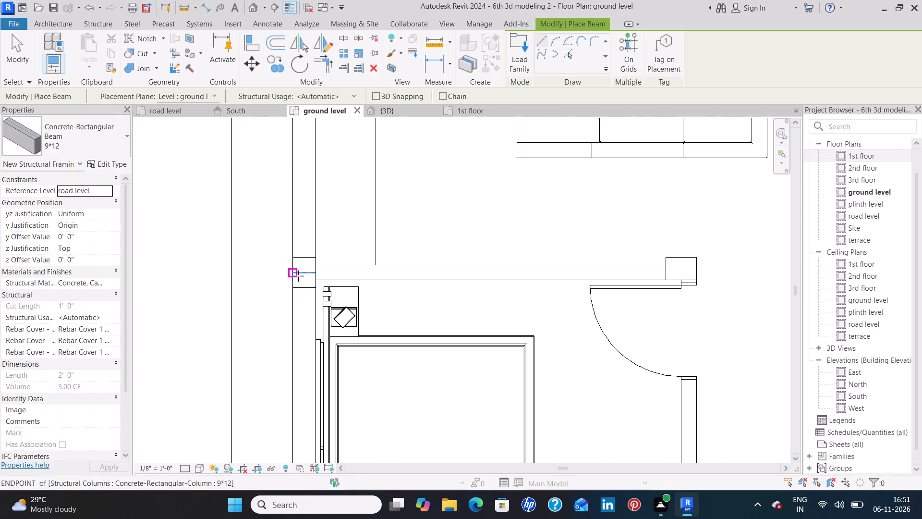
{"action": "left_click", "coordinate": [307, 273]}
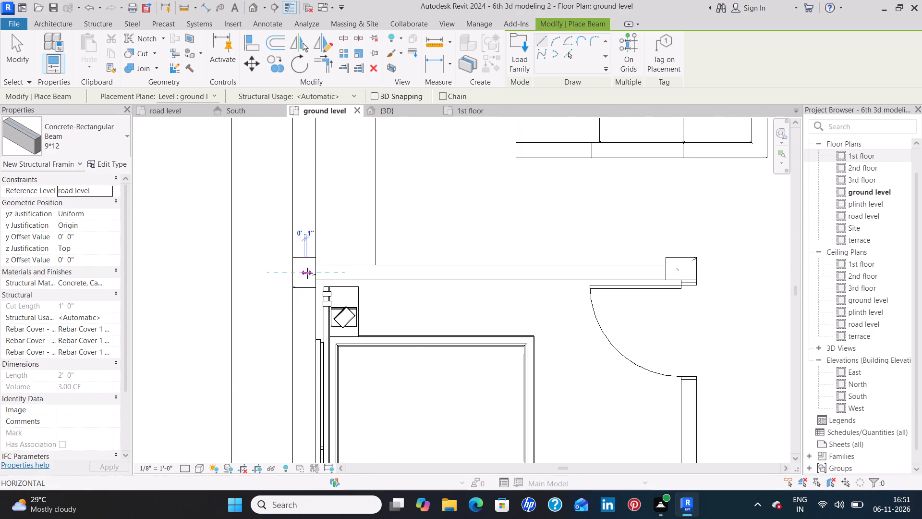
{"action": "middle_click_drag", "start_coordinate": [768, 278], "coordinate": [280, 261]}
{"action": "middle_click_drag", "start_coordinate": [656, 259], "coordinate": [255, 245]}
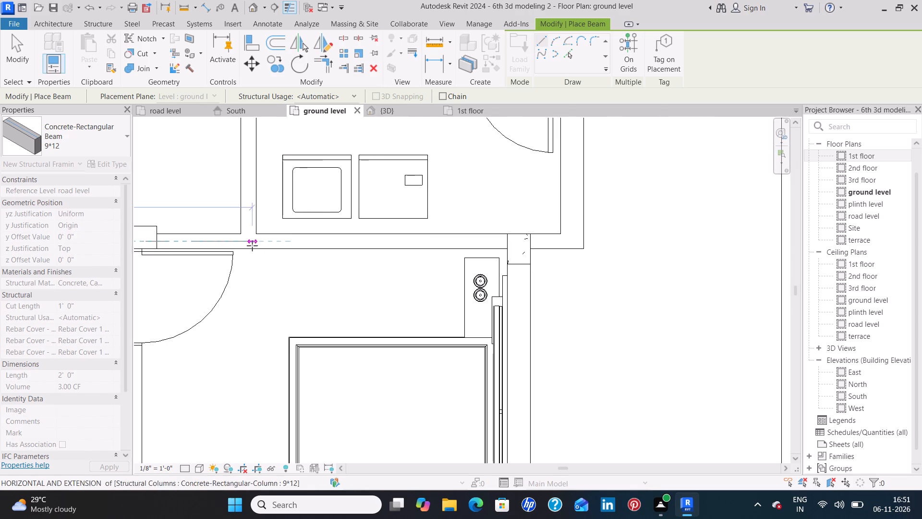
{"action": "left_click", "coordinate": [583, 243]}
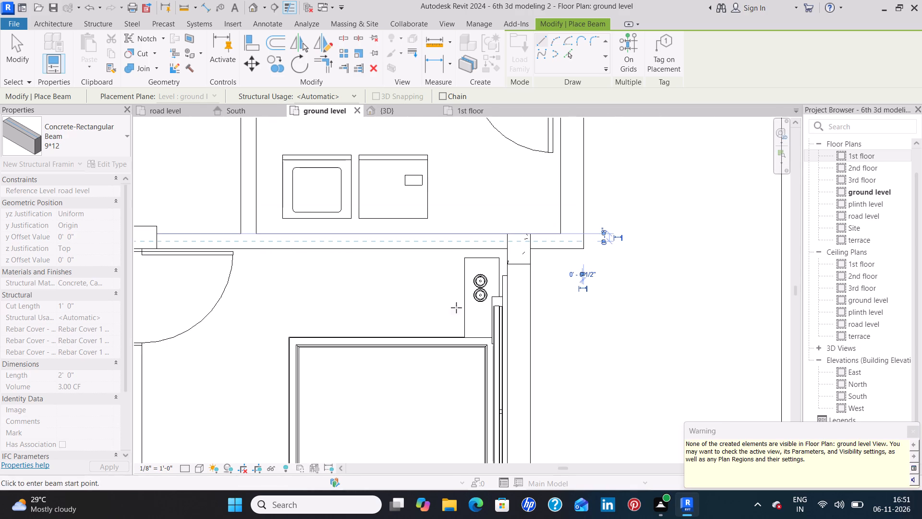
Draw a 9*12 beam from the porch's east column straight north to the north wall column between the east bathroom and northeast bedroom.
{"action": "scroll", "coordinate": [396, 298], "scroll_direction": "down", "scroll_amount": 5}
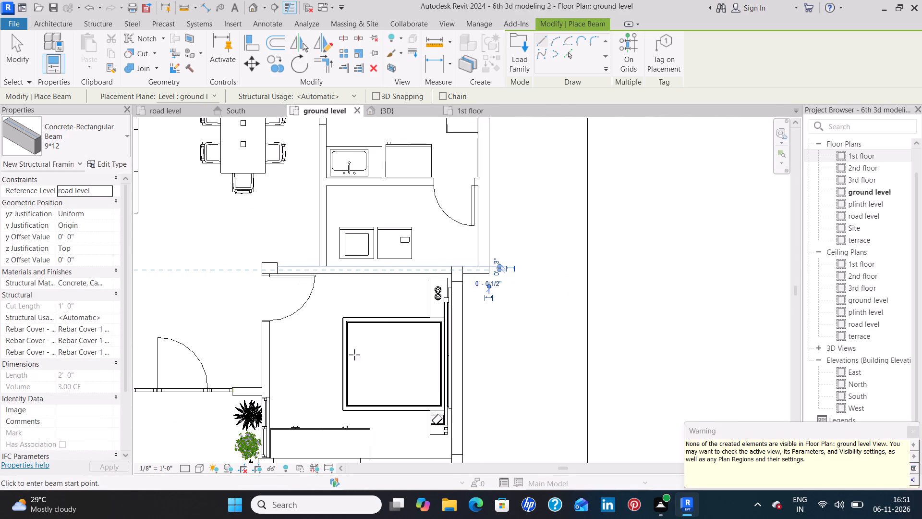
{"action": "middle_click_drag", "start_coordinate": [311, 401], "coordinate": [410, 245]}
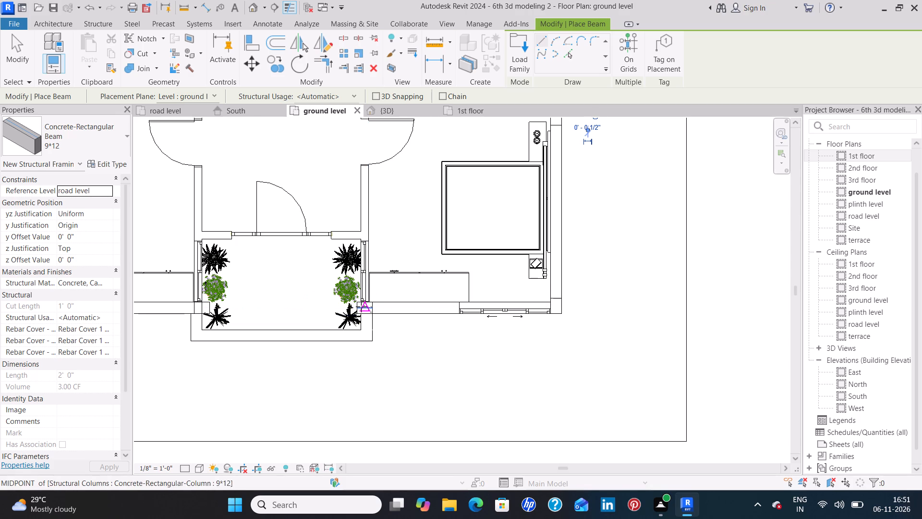
{"action": "left_click", "coordinate": [364, 307]}
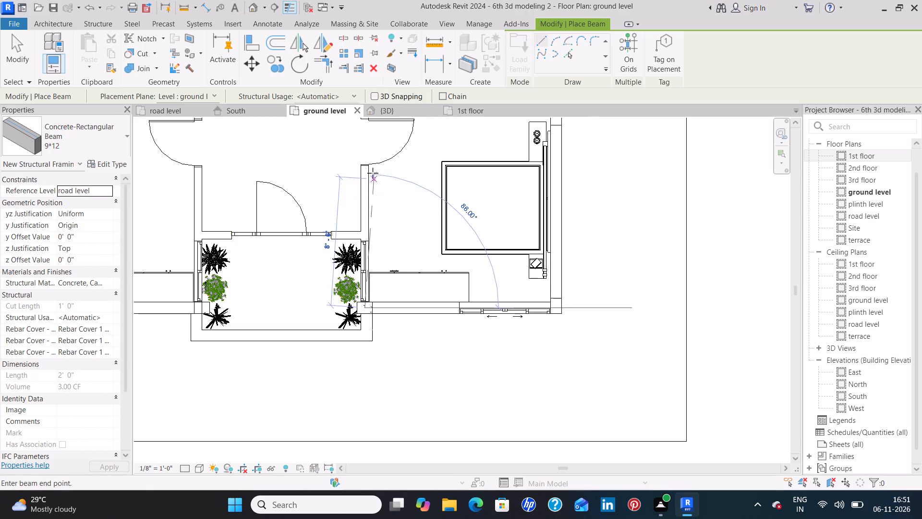
{"action": "middle_click_drag", "start_coordinate": [366, 156], "coordinate": [357, 380]}
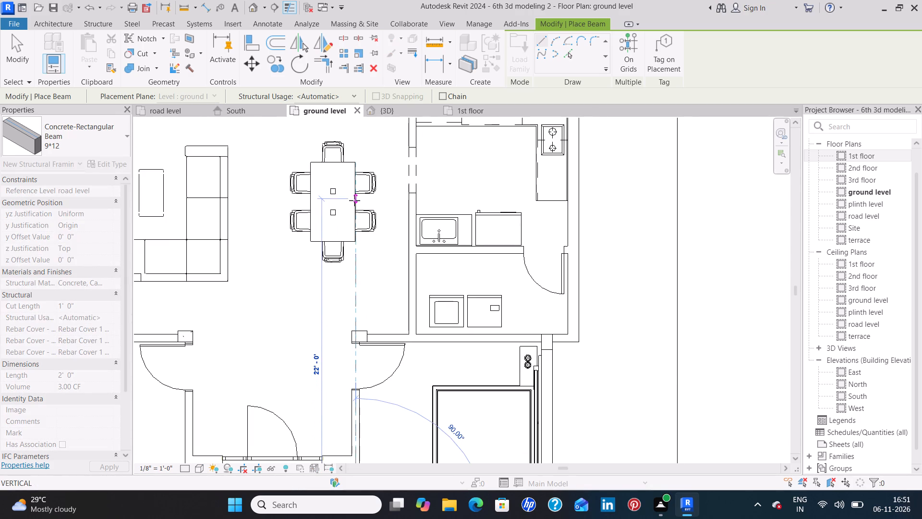
{"action": "middle_click_drag", "start_coordinate": [354, 200], "coordinate": [332, 395]}
{"action": "middle_click_drag", "start_coordinate": [338, 163], "coordinate": [324, 354]}
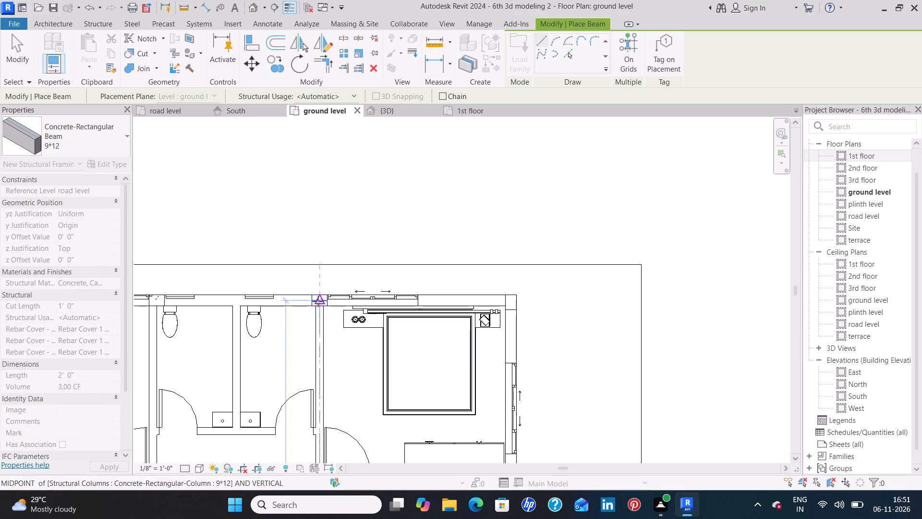
{"action": "left_click", "coordinate": [319, 301]}
Draw a 9*12 beam from the north wall column between the northwest bedroom and west bathroom, straight south to the porch's west column.
{"action": "middle_click_drag", "start_coordinate": [225, 330], "coordinate": [407, 310]}
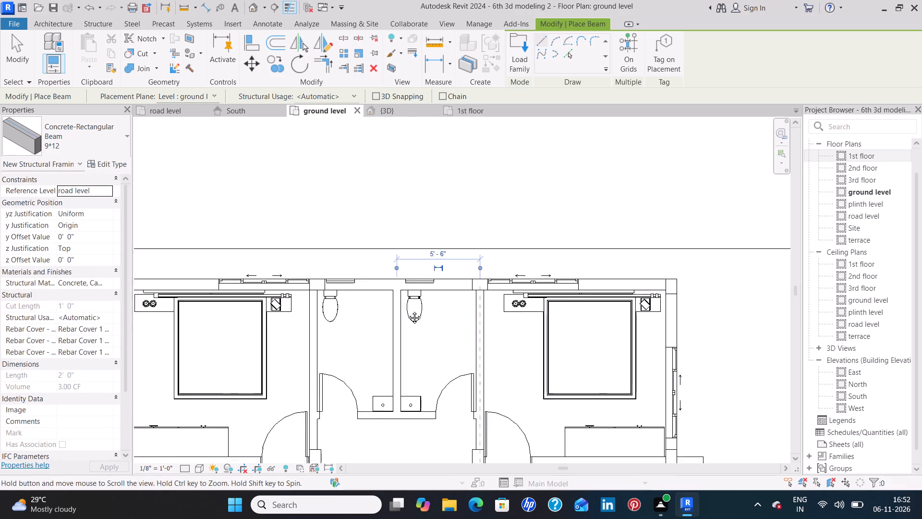
{"action": "middle_click_drag", "start_coordinate": [407, 310], "coordinate": [412, 309]}
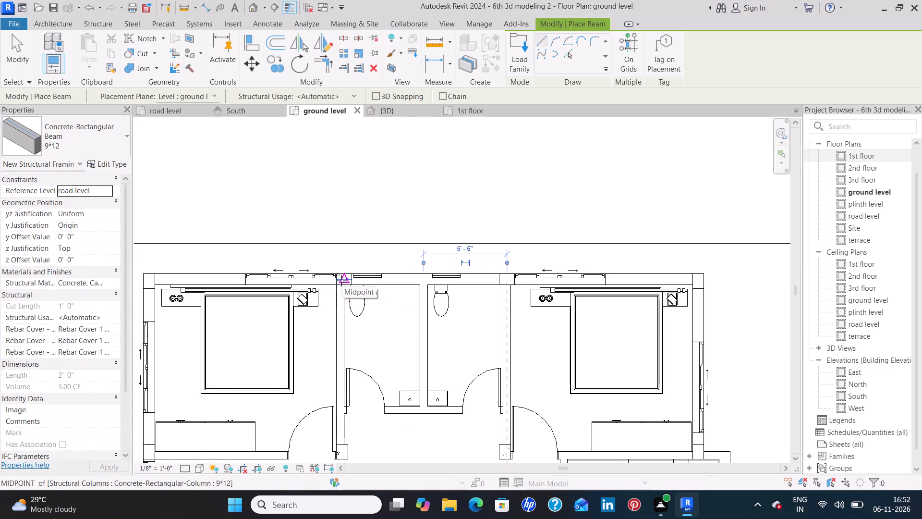
{"action": "scroll", "coordinate": [339, 279], "scroll_direction": "up", "scroll_amount": 7}
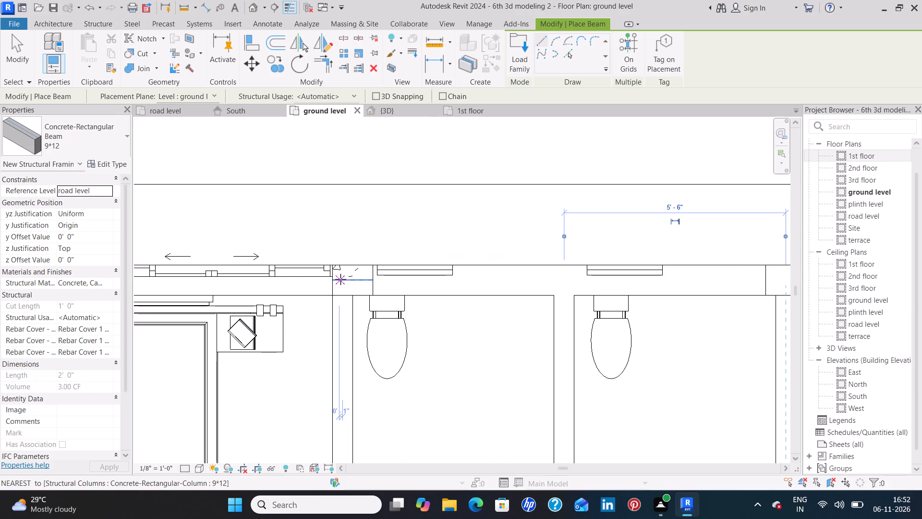
{"action": "left_click", "coordinate": [342, 280]}
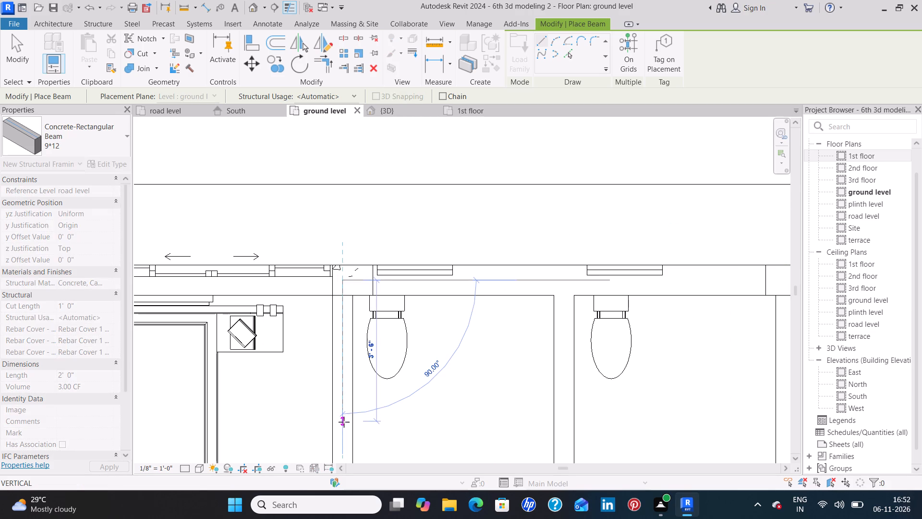
{"action": "middle_click_drag", "start_coordinate": [347, 389], "coordinate": [374, 210]}
{"action": "middle_click_drag", "start_coordinate": [374, 423], "coordinate": [381, 229]}
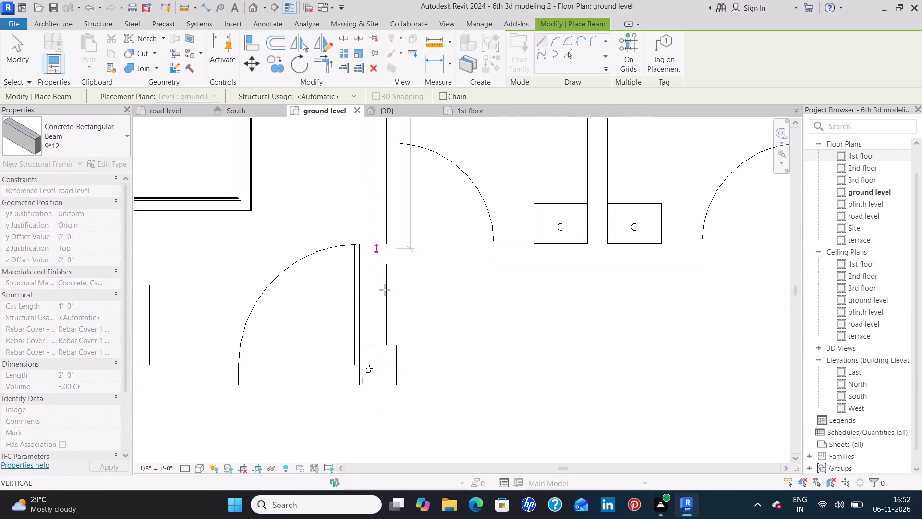
{"action": "middle_click_drag", "start_coordinate": [369, 396], "coordinate": [370, 231]}
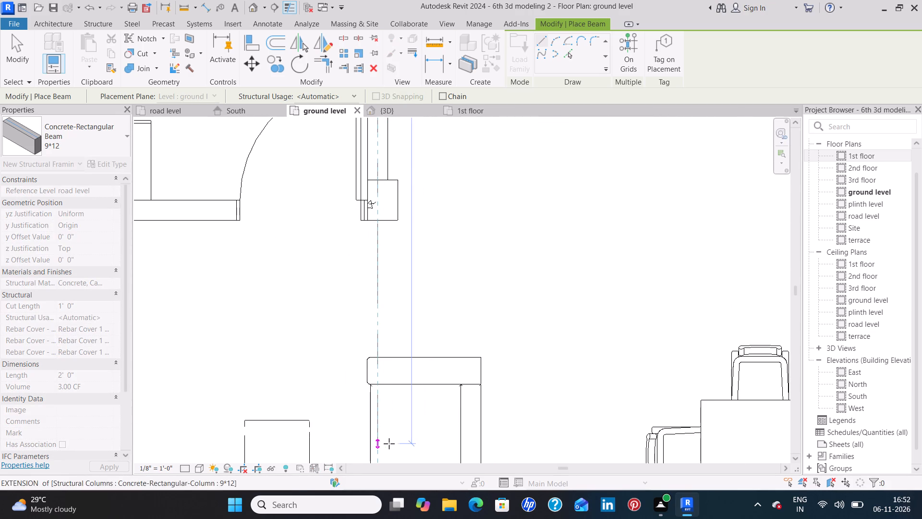
{"action": "middle_click_drag", "start_coordinate": [389, 444], "coordinate": [400, 280]}
{"action": "middle_click_drag", "start_coordinate": [391, 416], "coordinate": [394, 268]}
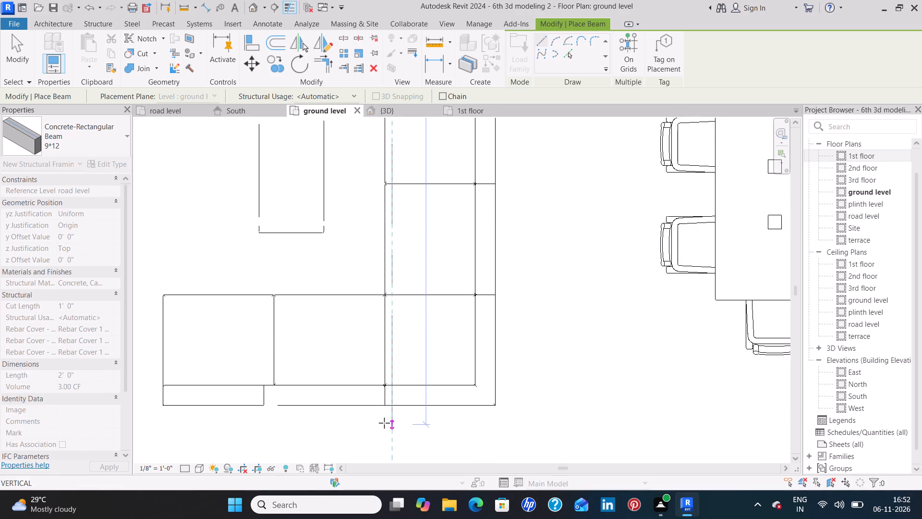
{"action": "middle_click_drag", "start_coordinate": [385, 415], "coordinate": [393, 257]}
{"action": "scroll", "coordinate": [389, 307], "scroll_direction": "down", "scroll_amount": 3}
{"action": "middle_click_drag", "start_coordinate": [386, 395], "coordinate": [388, 233]}
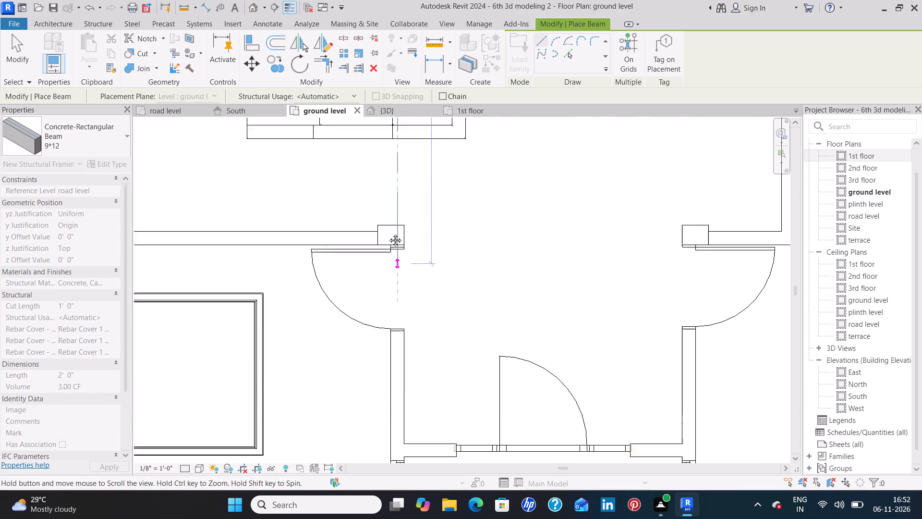
{"action": "middle_click_drag", "start_coordinate": [388, 233], "coordinate": [388, 232]}
{"action": "middle_click_drag", "start_coordinate": [397, 394], "coordinate": [407, 207]}
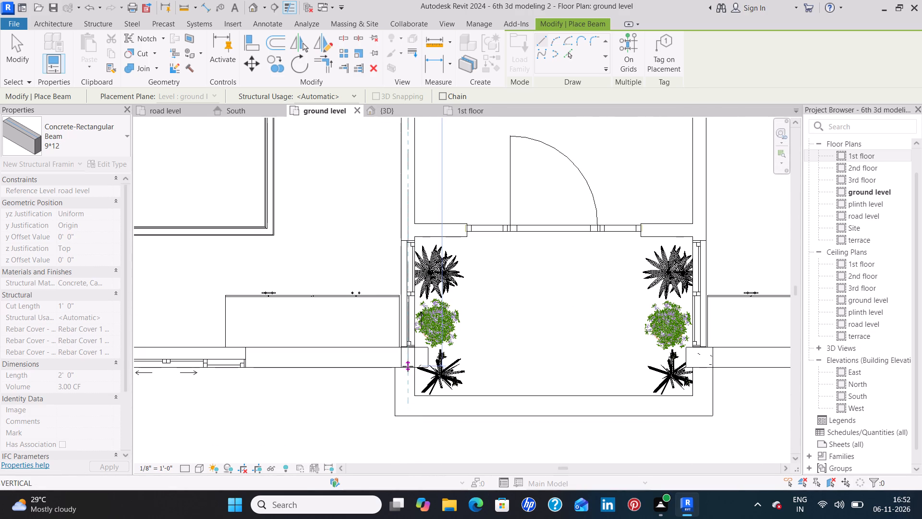
{"action": "left_click", "coordinate": [407, 358]}
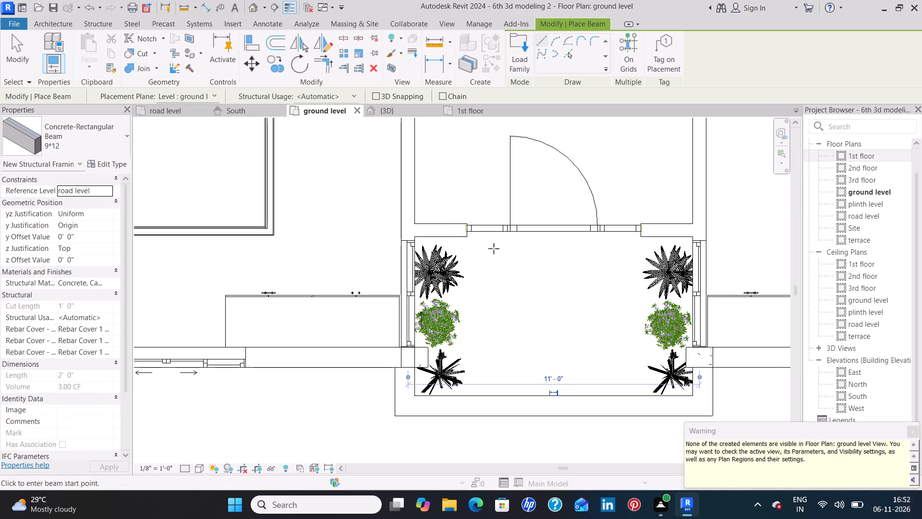
Draw a 9*12 beam about 11'-0" long along the main entrance door wall, between the two north-south beam lines.
{"action": "middle_click_drag", "start_coordinate": [555, 257], "coordinate": [426, 325]}
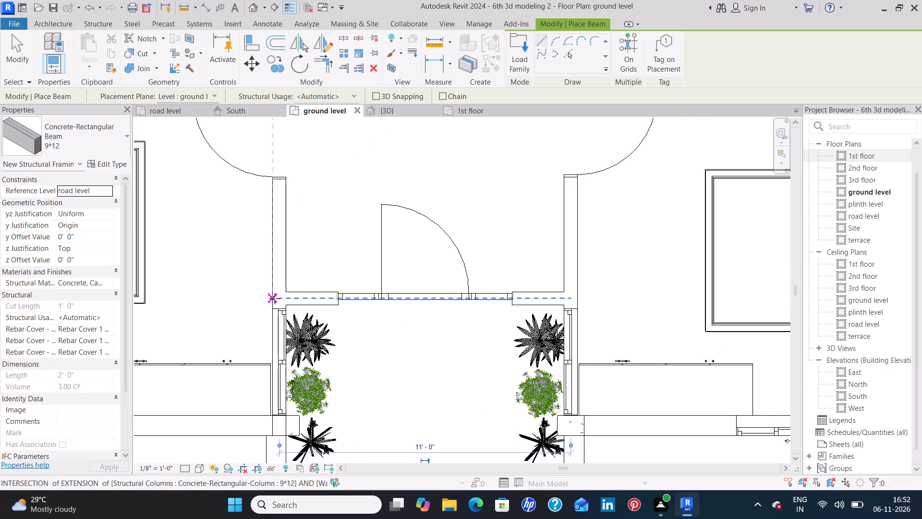
{"action": "left_click", "coordinate": [279, 299]}
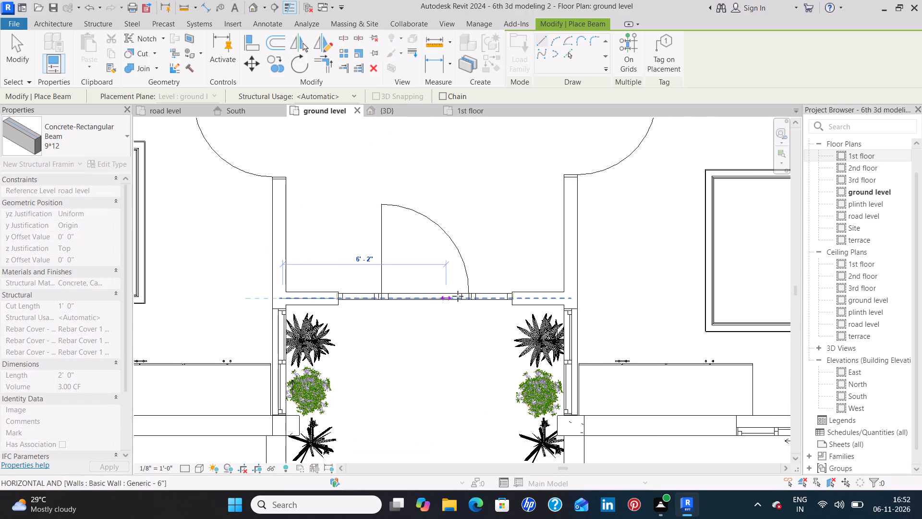
{"action": "left_click", "coordinate": [570, 298]}
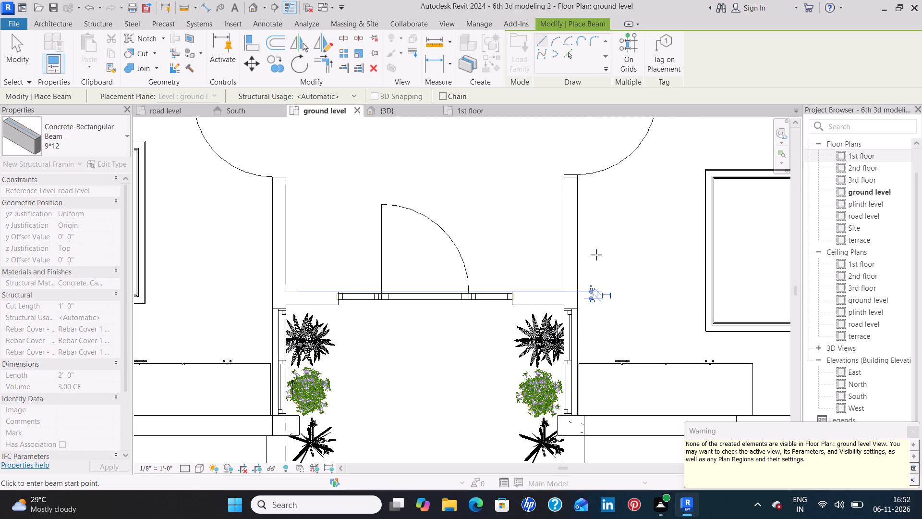
Draw a 9*12 beam about 8'-7 1/2" long along the partition between the two bathrooms, from the north wall to their south wall.
{"action": "scroll", "coordinate": [596, 255], "scroll_direction": "down", "scroll_amount": 4}
{"action": "middle_click_drag", "start_coordinate": [618, 243], "coordinate": [582, 373]}
{"action": "scroll", "coordinate": [496, 244], "scroll_direction": "down", "scroll_amount": 2}
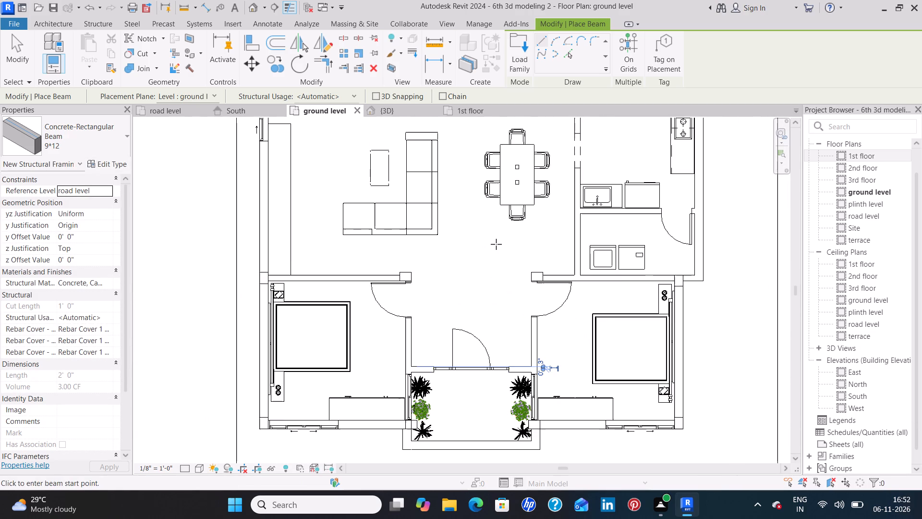
{"action": "middle_click_drag", "start_coordinate": [496, 247], "coordinate": [484, 325]}
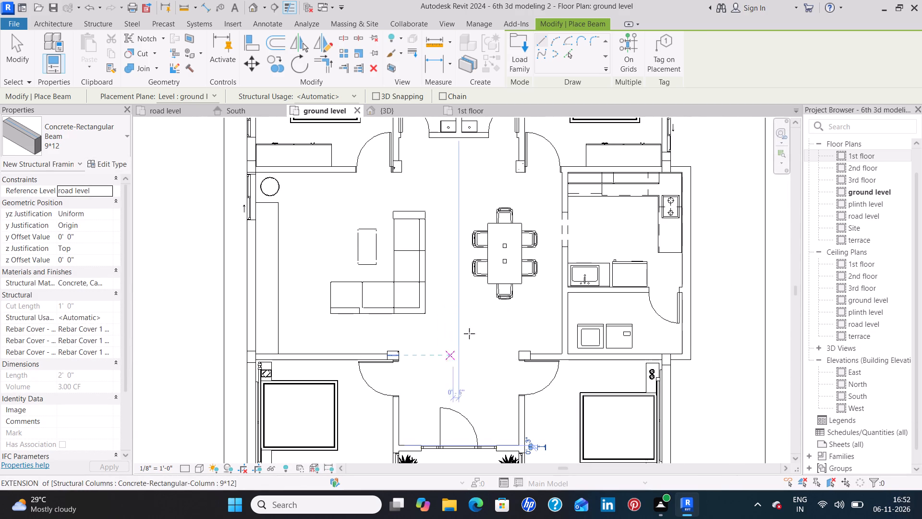
{"action": "middle_click_drag", "start_coordinate": [474, 188], "coordinate": [459, 311]}
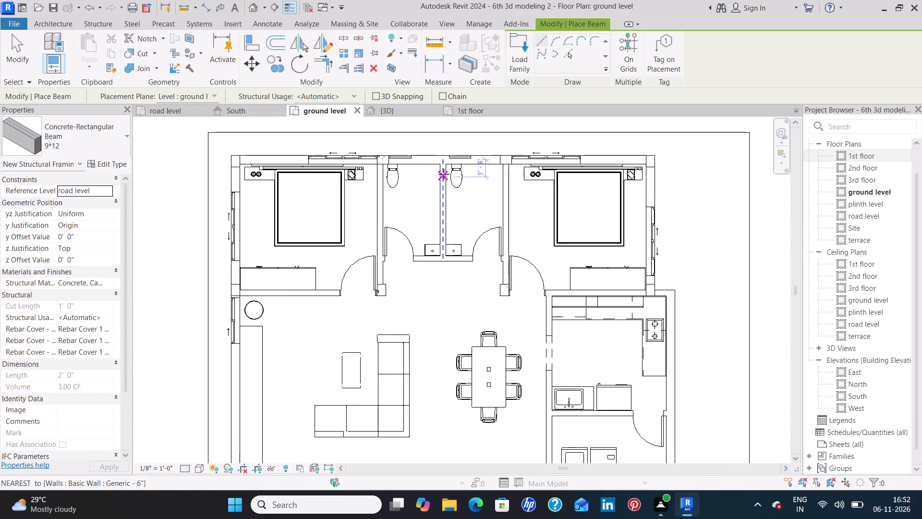
{"action": "left_click", "coordinate": [443, 160]}
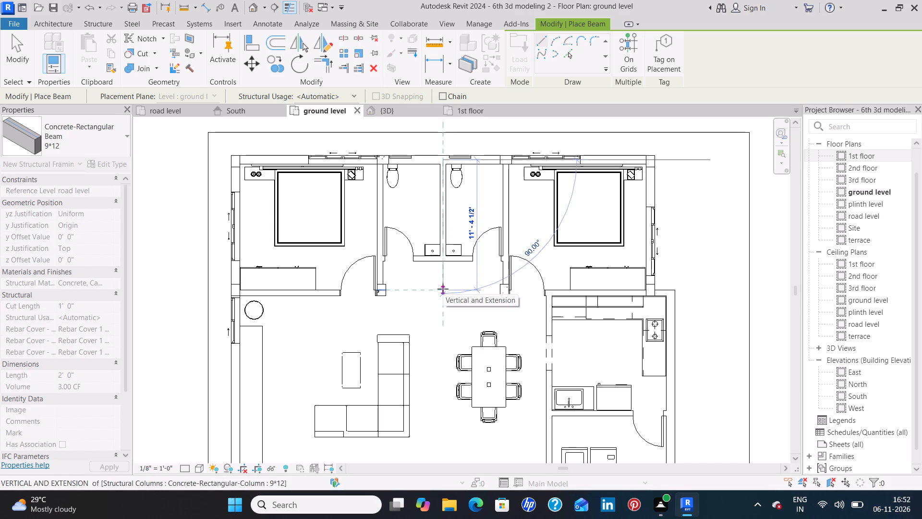
{"action": "left_click", "coordinate": [443, 259]}
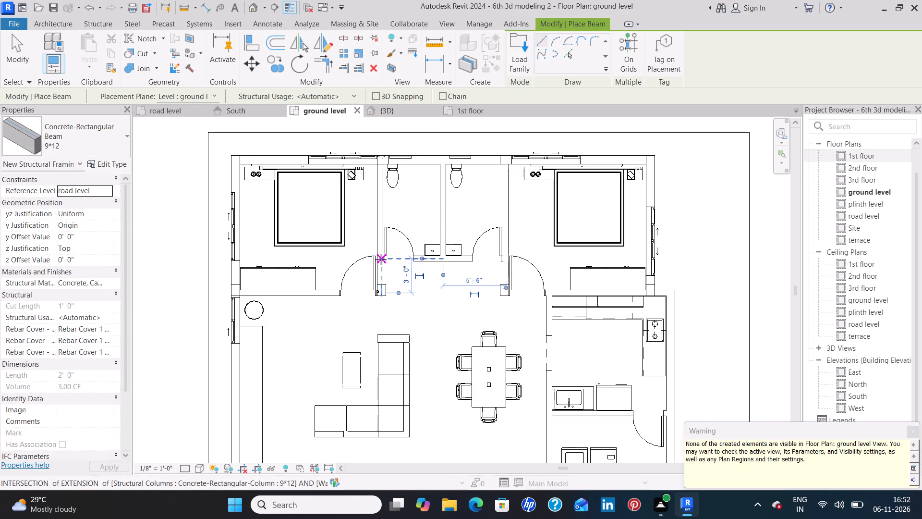
Draw a 9*12 beam about 11'-0" long along the bathrooms' south wall, spanning between the two north-south beam lines.
{"action": "left_click", "coordinate": [381, 259]}
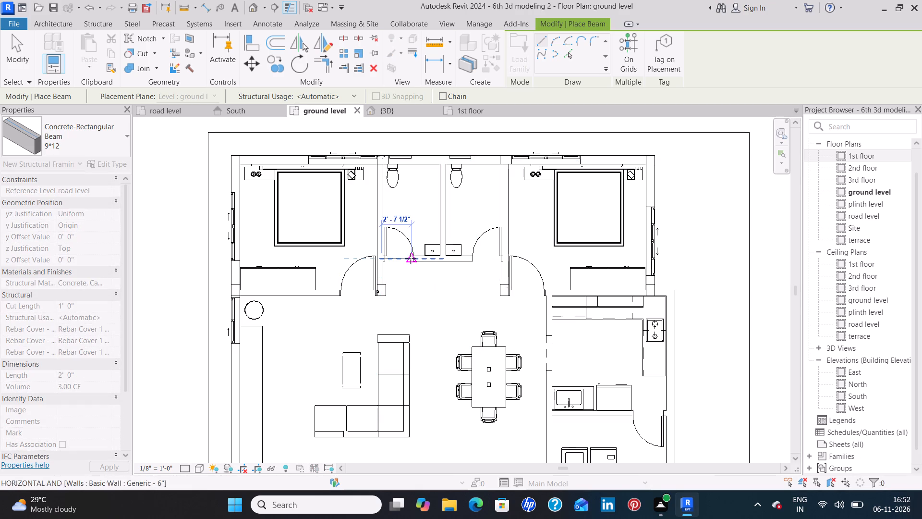
{"action": "left_click", "coordinate": [507, 256]}
{"action": "scroll", "coordinate": [449, 307], "scroll_direction": "down", "scroll_amount": 3}
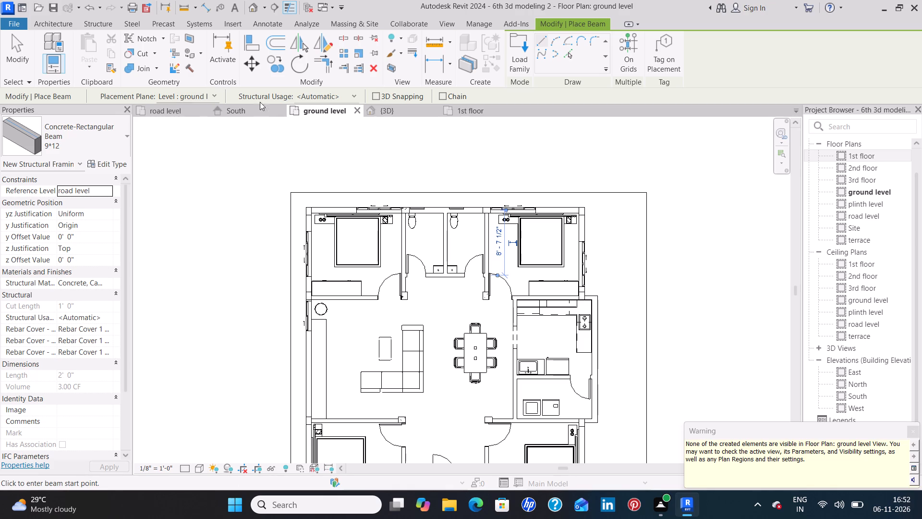
Examine the beam layout from beneath the floor slab in the 3D view, ending beam placement.
{"action": "left_click", "coordinate": [400, 112]}
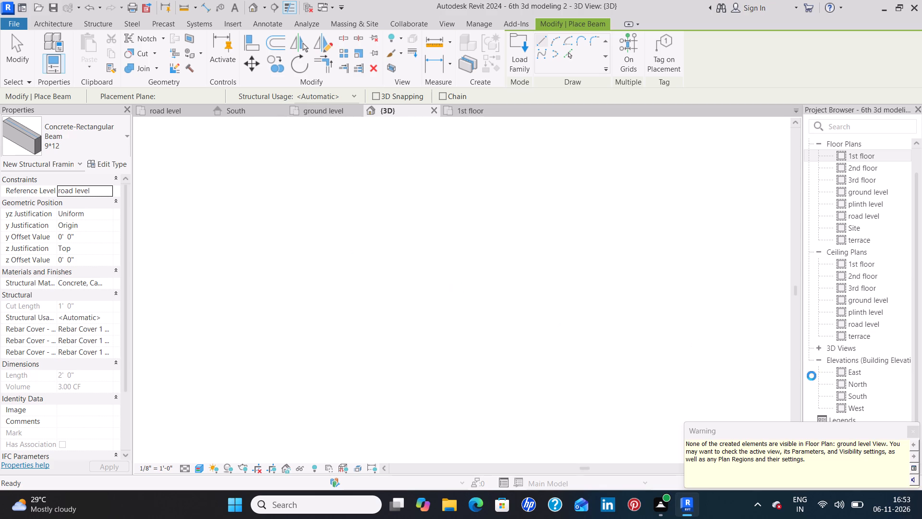
{"action": "left_click", "coordinate": [912, 433]}
{"action": "key", "text": "Escape"}
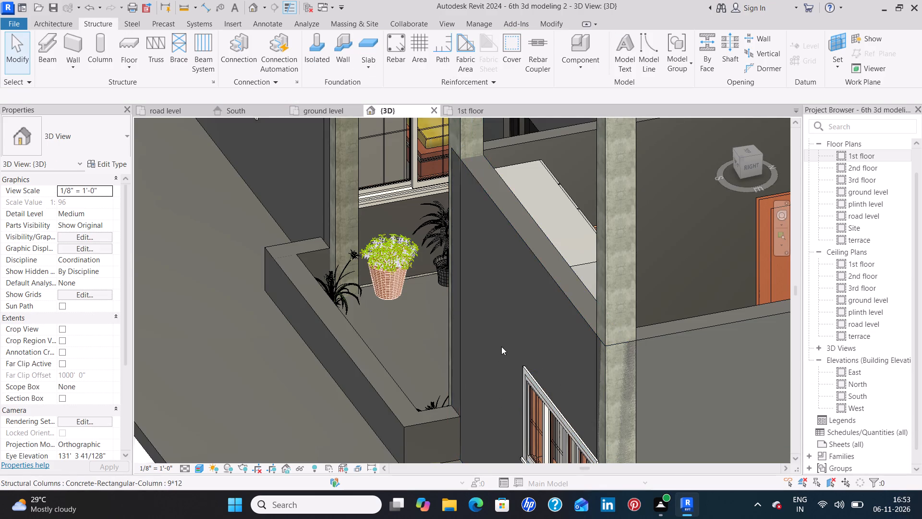
{"action": "scroll", "coordinate": [501, 346], "scroll_direction": "down", "scroll_amount": 9}
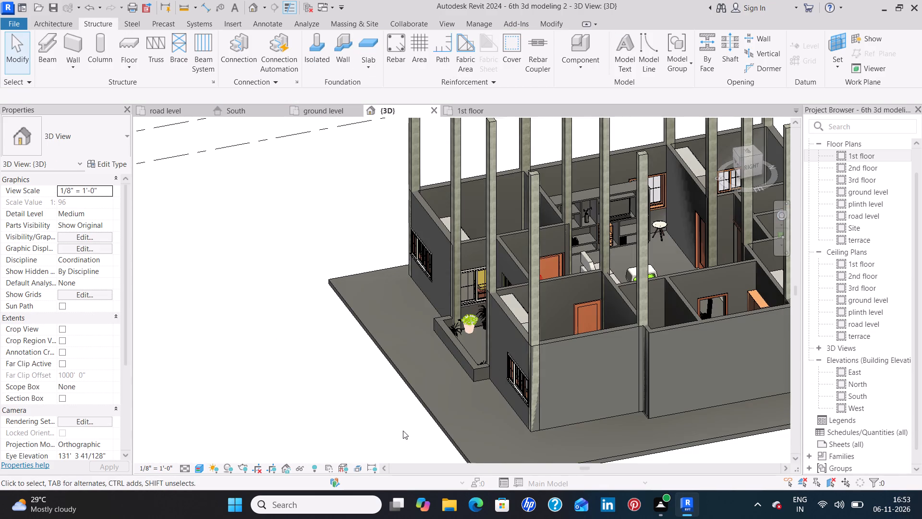
{"action": "scroll", "coordinate": [433, 419], "scroll_direction": "down", "scroll_amount": 4}
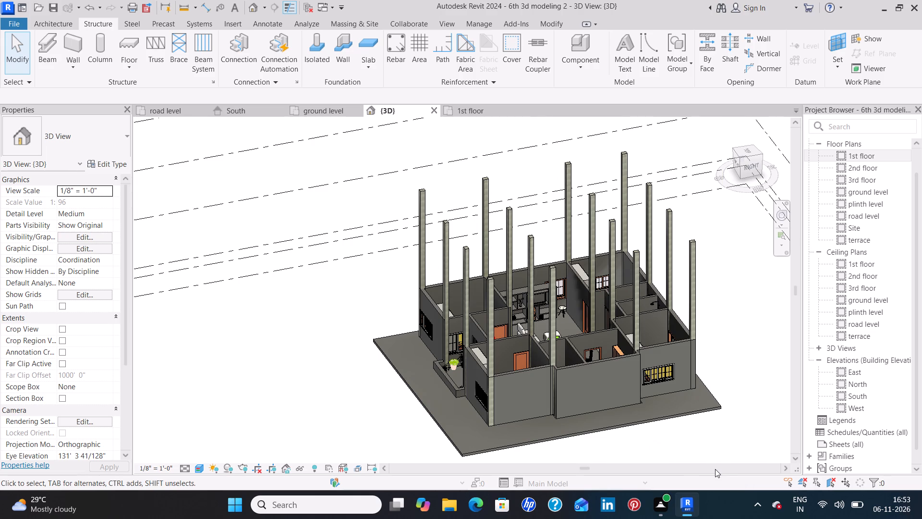
{"action": "middle_click_drag", "start_coordinate": [715, 469], "coordinate": [707, 354], "text": "shift"}
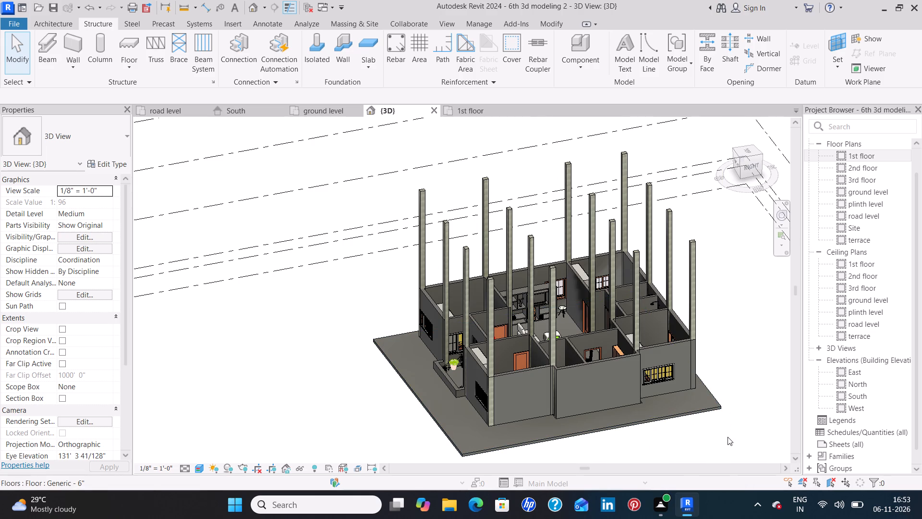
{"action": "middle_click_drag", "start_coordinate": [728, 437], "coordinate": [727, 408], "text": "ctrl"}
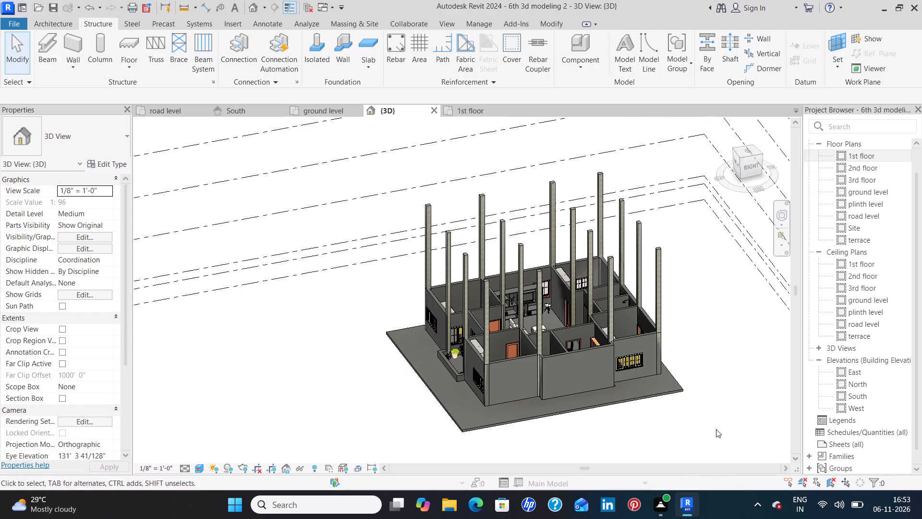
{"action": "middle_click_drag", "start_coordinate": [716, 430], "coordinate": [711, 321], "text": "shift"}
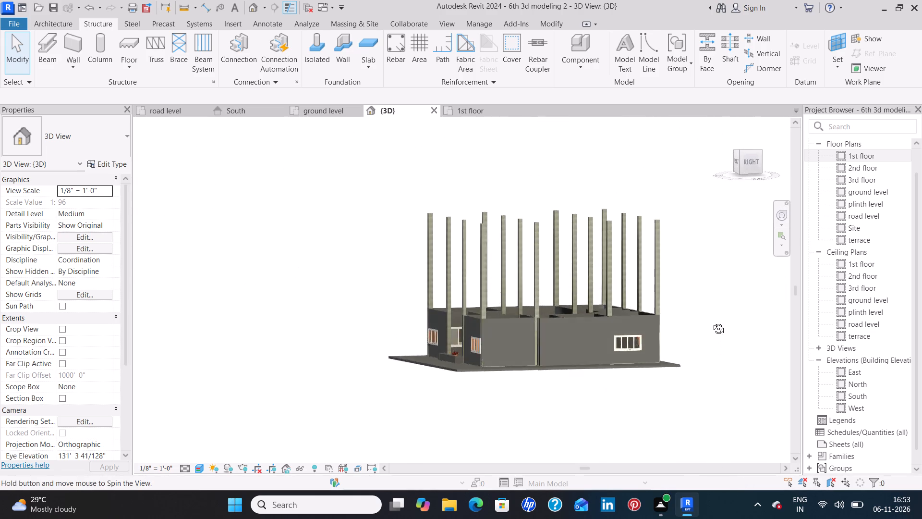
{"action": "middle_click_drag", "start_coordinate": [711, 321], "coordinate": [712, 187], "text": "shift"}
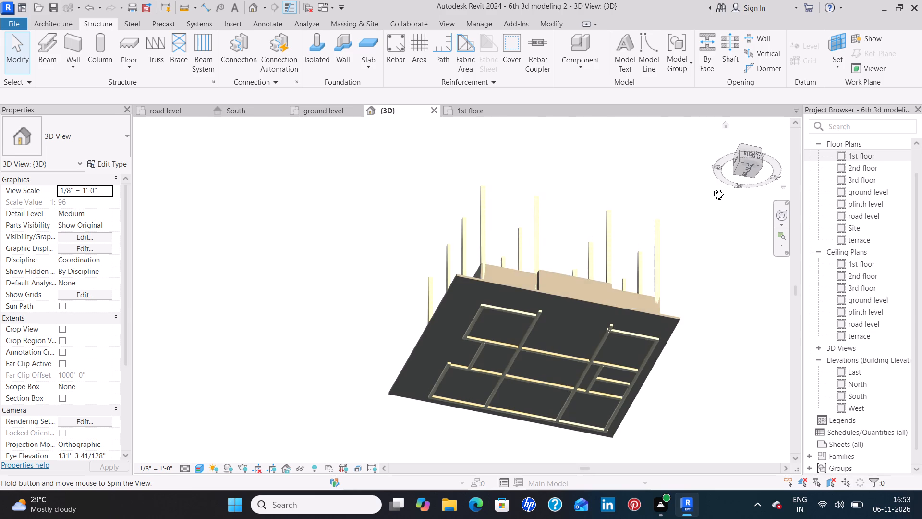
{"action": "middle_click_drag", "start_coordinate": [712, 187], "coordinate": [710, 186], "text": "shift"}
{"action": "middle_click_drag", "start_coordinate": [704, 348], "coordinate": [694, 262], "text": "shift"}
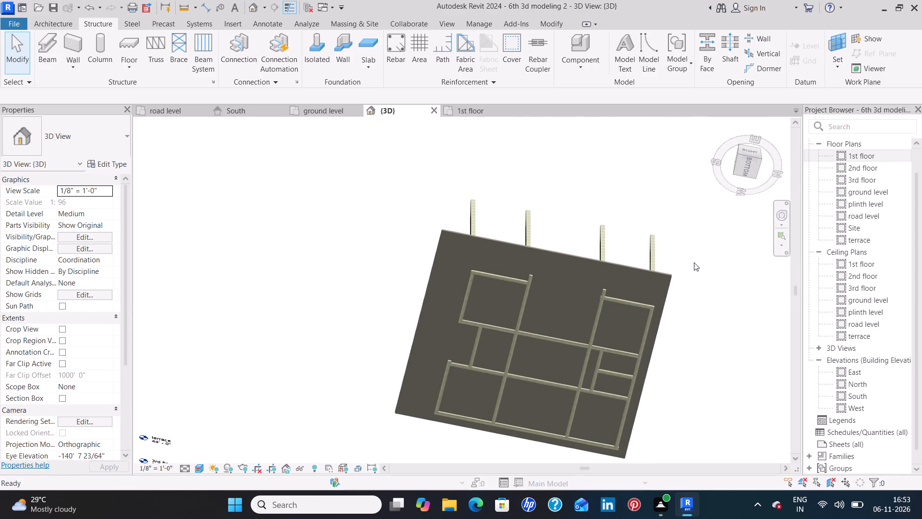
Shorten the southwest bedroom's south beam so its east end meets the centreline of the north-south beam at the porch's west side.
{"action": "scroll", "coordinate": [438, 370], "scroll_direction": "up", "scroll_amount": 7}
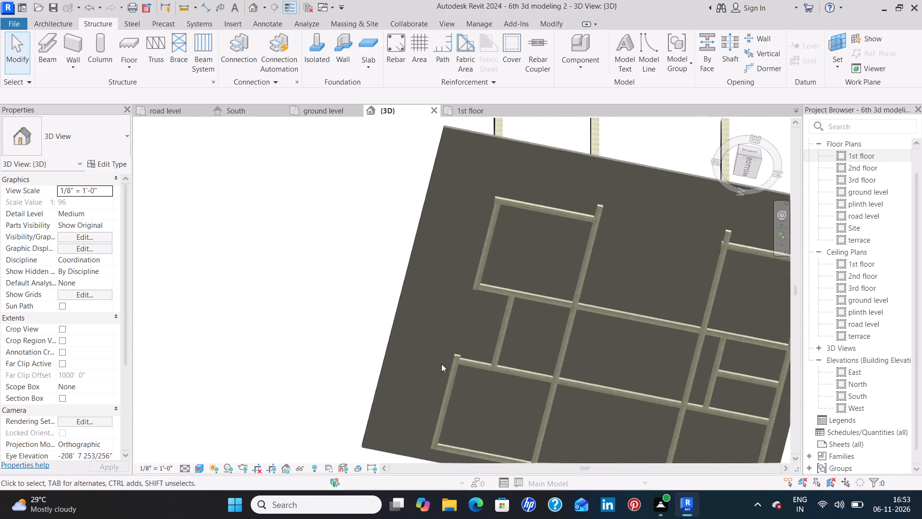
{"action": "left_click", "coordinate": [468, 351]}
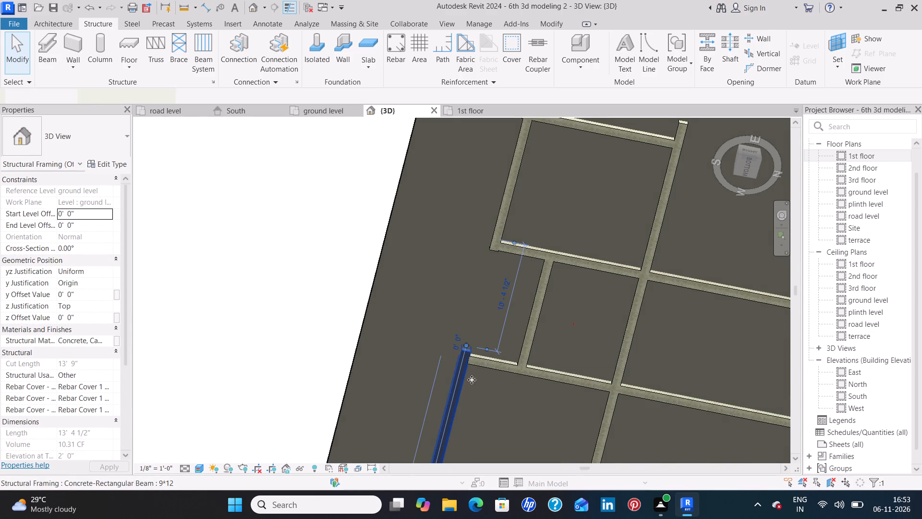
{"action": "scroll", "coordinate": [472, 380], "scroll_direction": "up", "scroll_amount": 10}
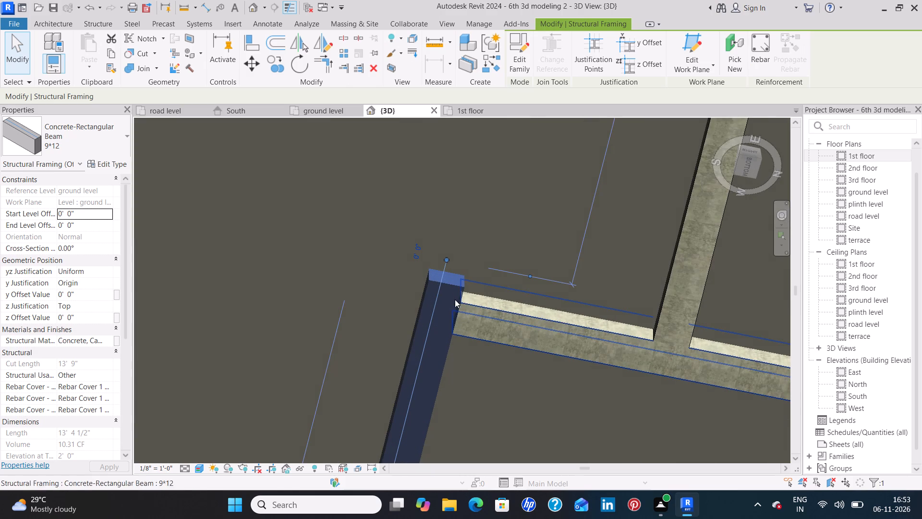
{"action": "left_click_drag", "start_coordinate": [446, 257], "coordinate": [442, 273]}
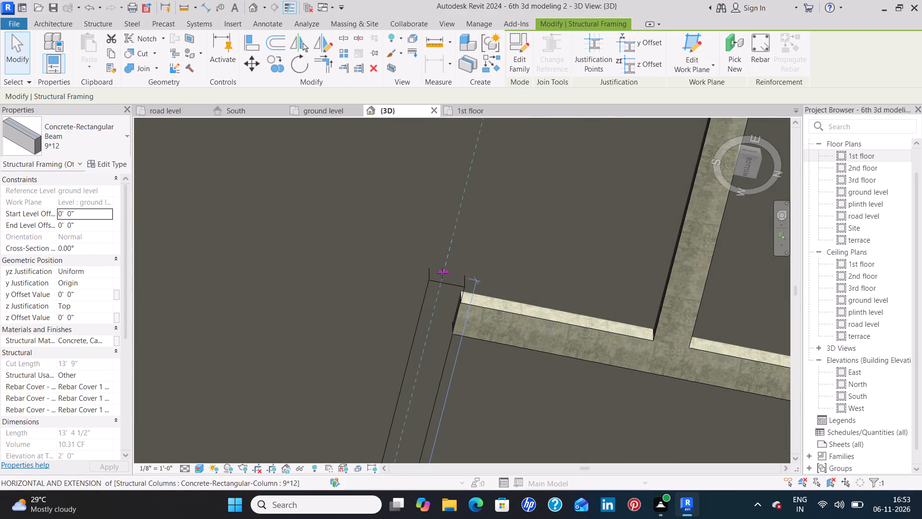
{"action": "left_click_drag", "start_coordinate": [442, 273], "coordinate": [433, 297]}
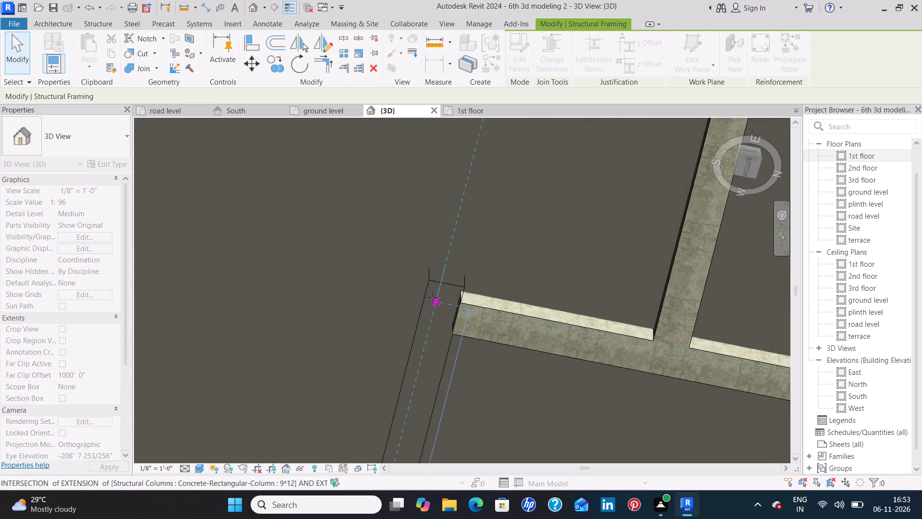
{"action": "left_click_drag", "start_coordinate": [433, 297], "coordinate": [434, 295]}
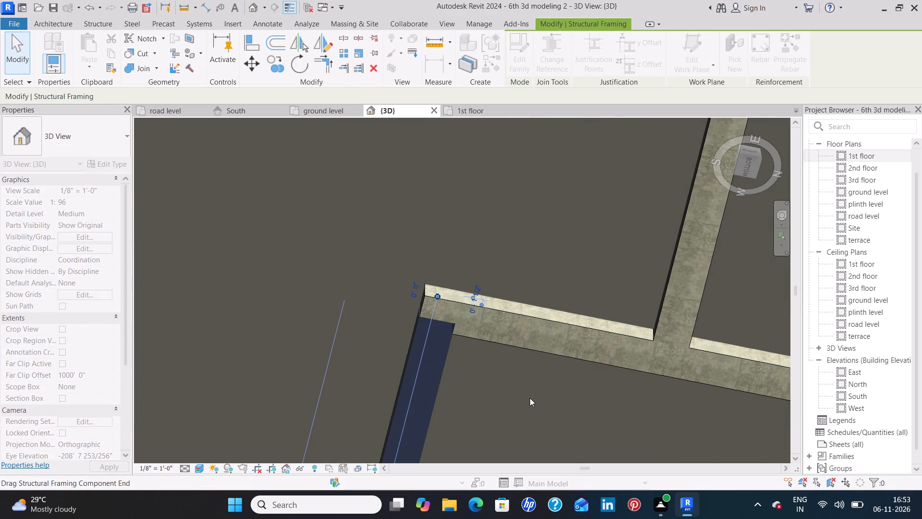
{"action": "left_click", "coordinate": [544, 394]}
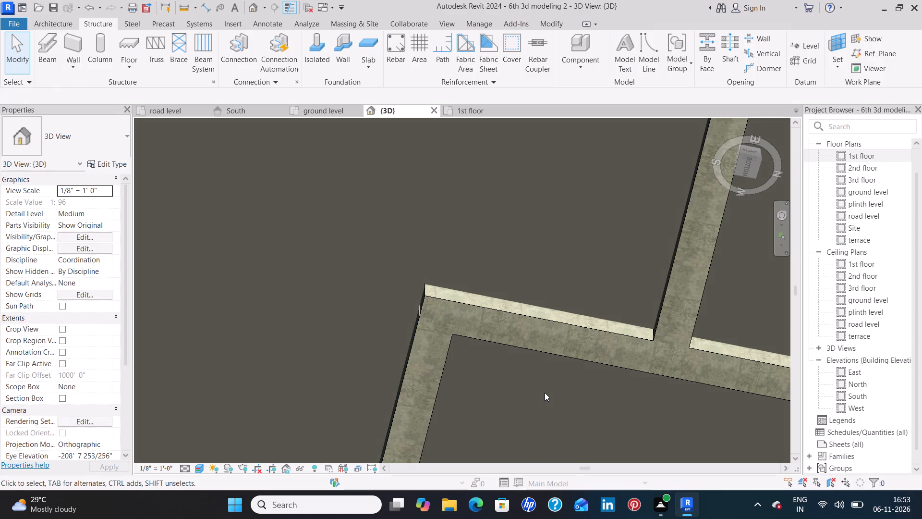
Nudge the southeast bedroom's south beam eastward until its west end is flush with the north-south beam, for a length of 12'-11 3/4".
{"action": "scroll", "coordinate": [545, 393], "scroll_direction": "down", "scroll_amount": 8}
{"action": "scroll", "coordinate": [620, 352], "scroll_direction": "down", "scroll_amount": 4}
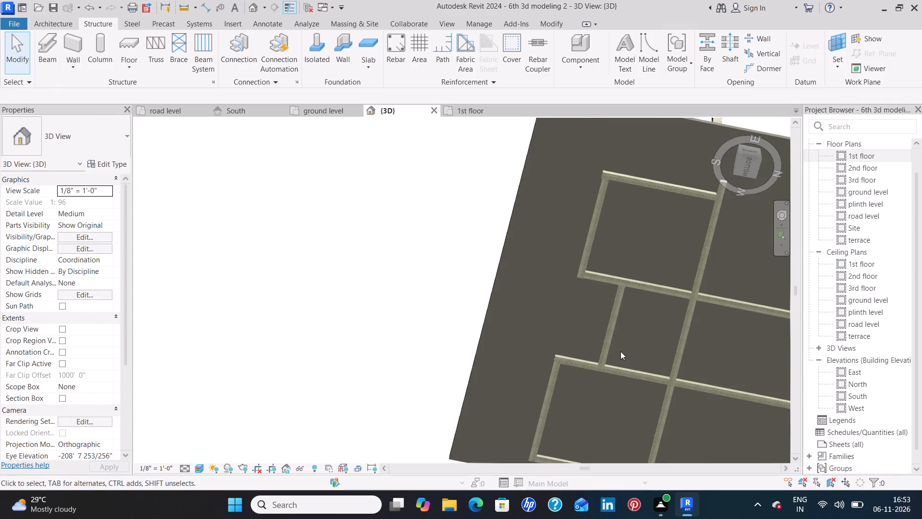
{"action": "scroll", "coordinate": [592, 286], "scroll_direction": "up", "scroll_amount": 10}
{"action": "middle_click_drag", "start_coordinate": [563, 269], "coordinate": [538, 311]}
{"action": "scroll", "coordinate": [538, 300], "scroll_direction": "up", "scroll_amount": 9}
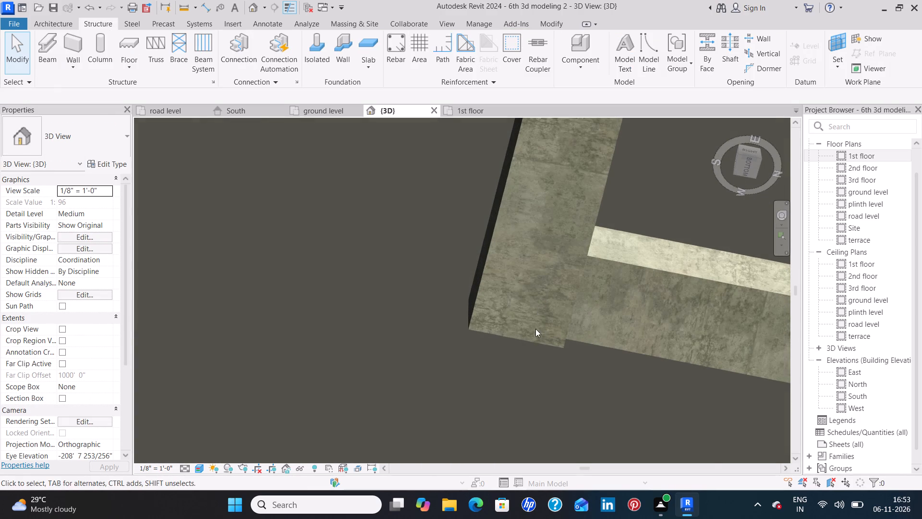
{"action": "left_click", "coordinate": [535, 340]}
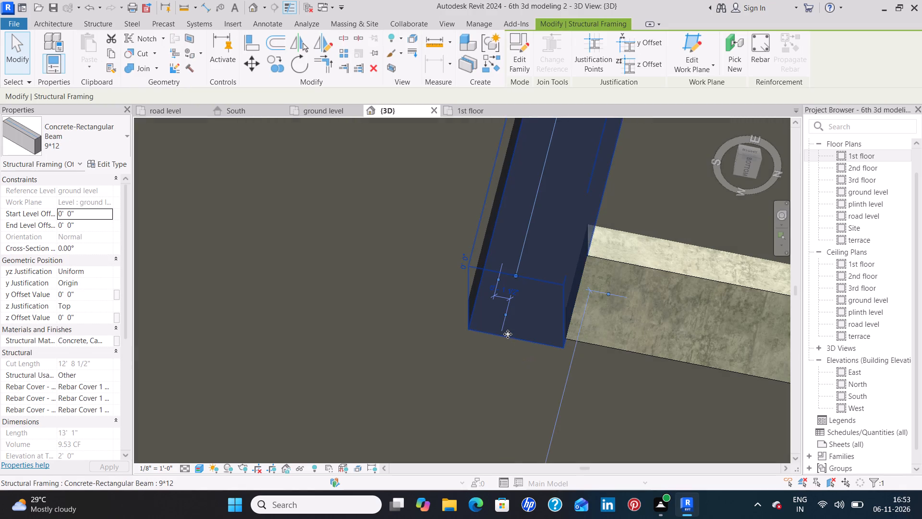
{"action": "key", "text": "Up"}
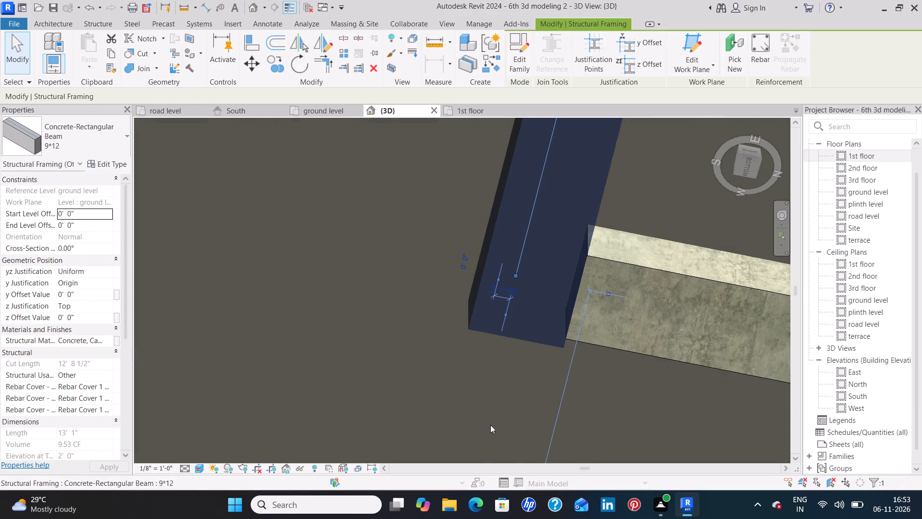
{"action": "key", "text": "Up"}
{"action": "key", "text": "Up"}
{"action": "key", "text": "Up"}
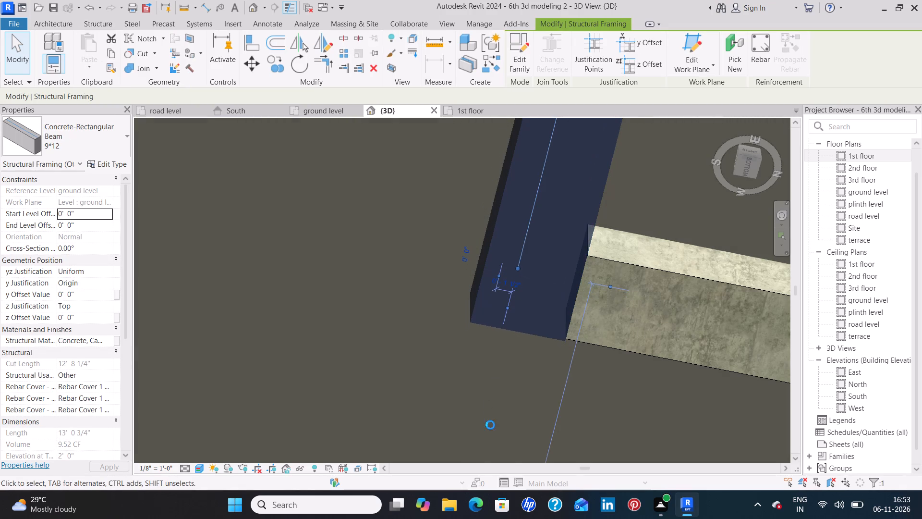
{"action": "key", "text": "Up"}
{"action": "key", "text": "Up"}
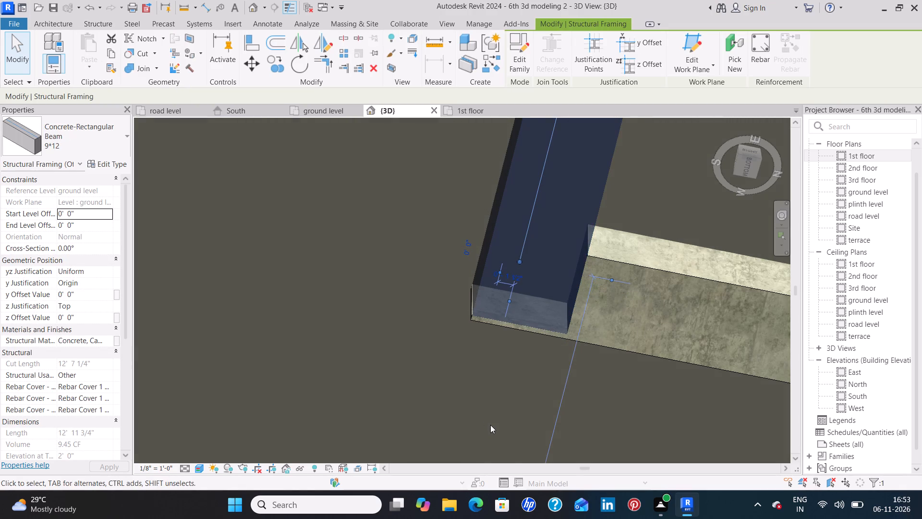
{"action": "left_click", "coordinate": [491, 424]}
Nudge the southeast bedroom's east beam northward so its south end is flush with the south beam, for a length of 12'-11 3/4".
{"action": "scroll", "coordinate": [491, 424], "scroll_direction": "down", "scroll_amount": 4}
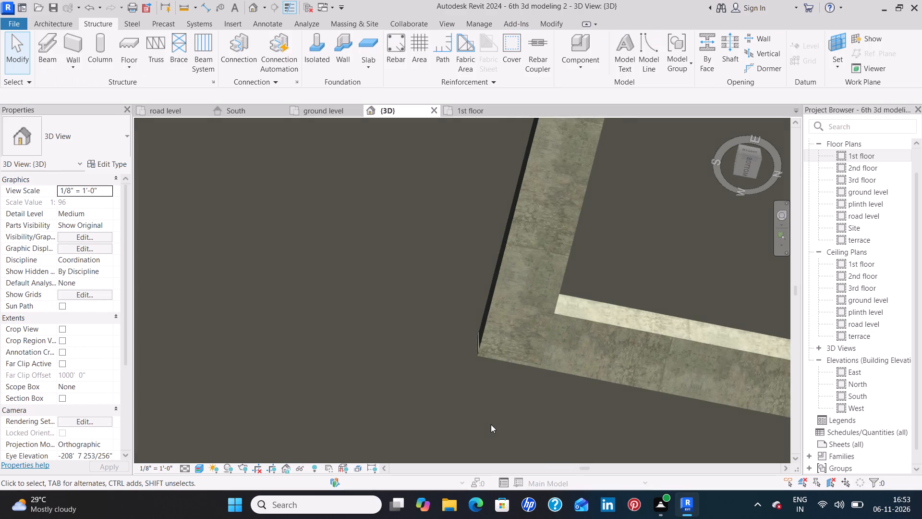
{"action": "scroll", "coordinate": [491, 424], "scroll_direction": "down", "scroll_amount": 3}
{"action": "scroll", "coordinate": [545, 405], "scroll_direction": "down", "scroll_amount": 8}
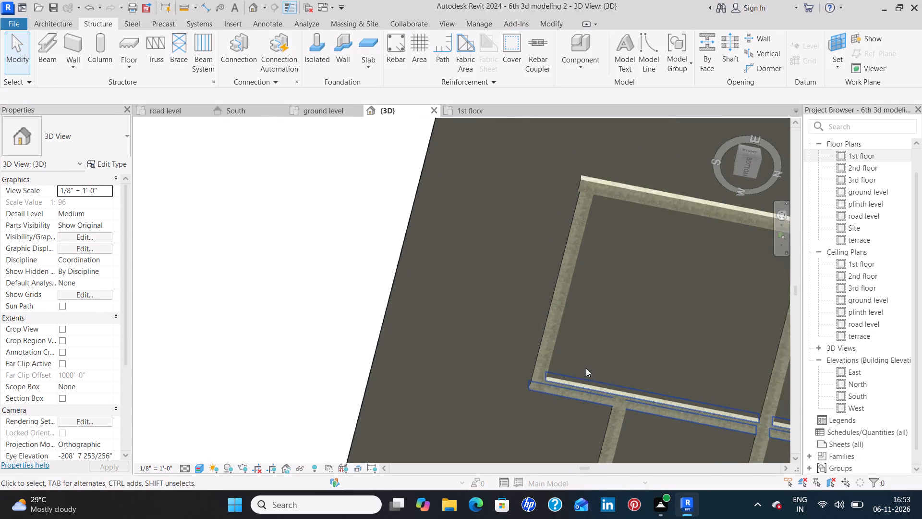
{"action": "scroll", "coordinate": [591, 365], "scroll_direction": "down", "scroll_amount": 1}
{"action": "scroll", "coordinate": [587, 226], "scroll_direction": "up", "scroll_amount": 8}
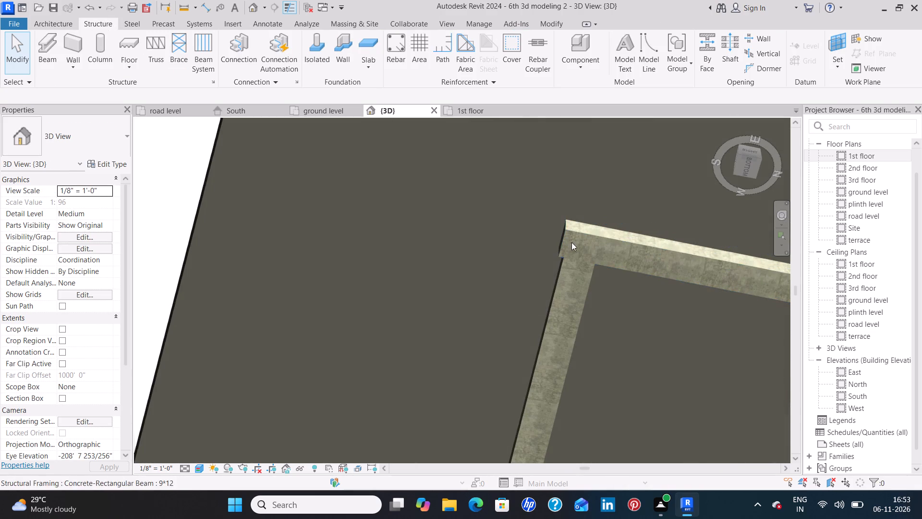
{"action": "left_click", "coordinate": [562, 246]}
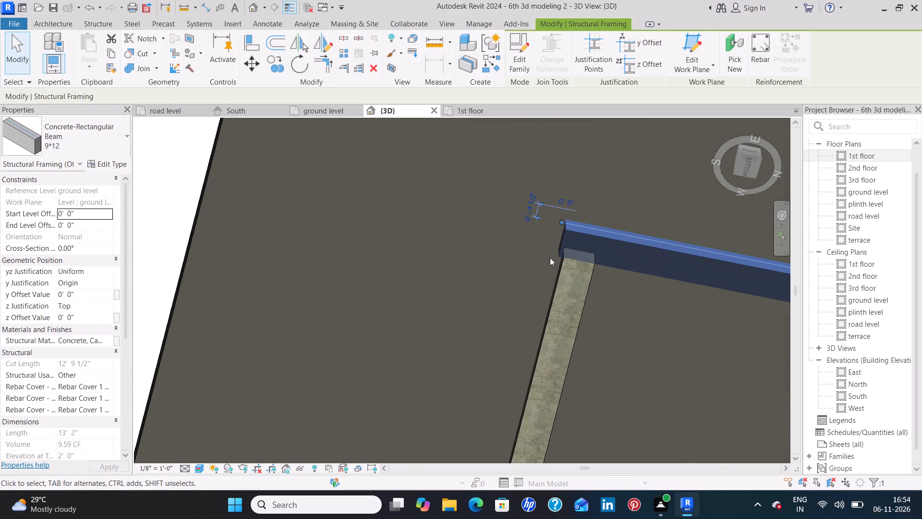
{"action": "key", "text": "Right"}
{"action": "key", "text": "Right"}
{"action": "key", "text": "Right"}
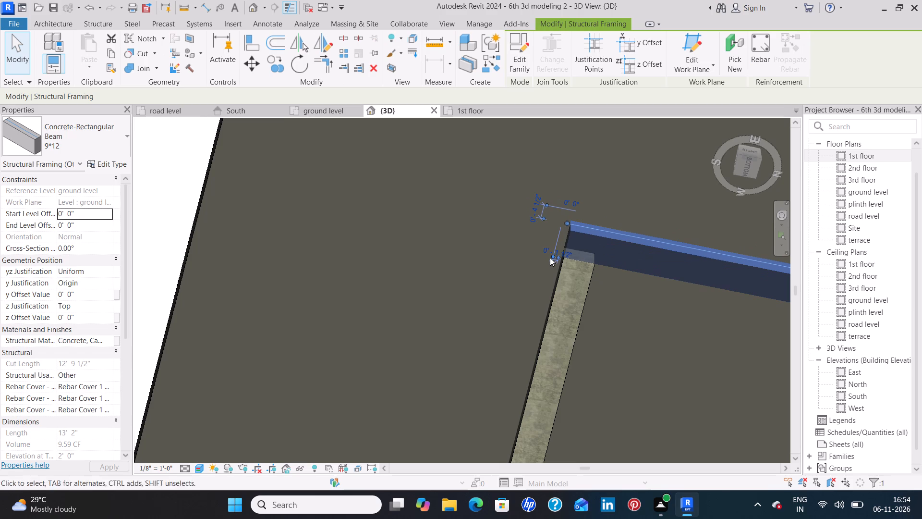
{"action": "left_click", "coordinate": [522, 277]}
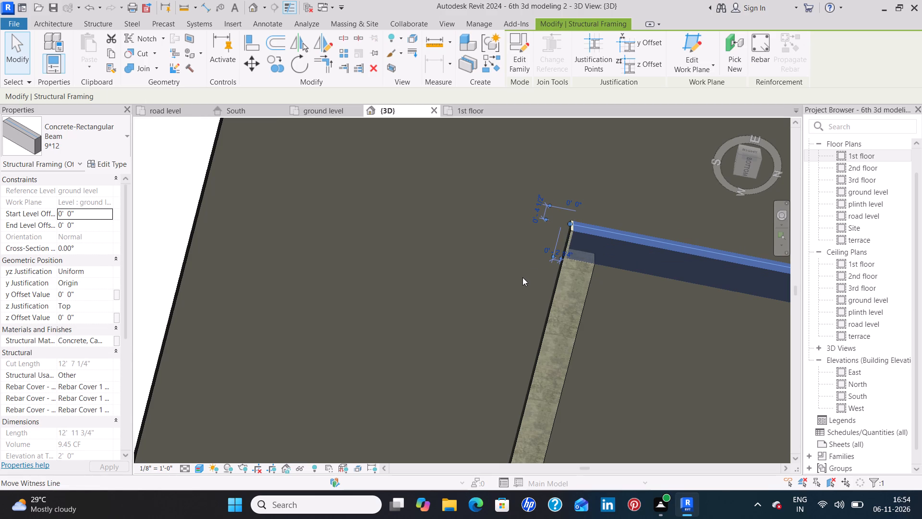
Nudge the northeast bedroom's east beam northward so its south end stops inside the crossing east-west beam, for a length of 11'-3".
{"action": "scroll", "coordinate": [525, 286], "scroll_direction": "down", "scroll_amount": 8}
{"action": "middle_click_drag", "start_coordinate": [624, 321], "coordinate": [524, 278]}
{"action": "middle_click_drag", "start_coordinate": [650, 334], "coordinate": [471, 264]}
{"action": "scroll", "coordinate": [661, 238], "scroll_direction": "up", "scroll_amount": 9}
{"action": "left_click", "coordinate": [651, 235]}
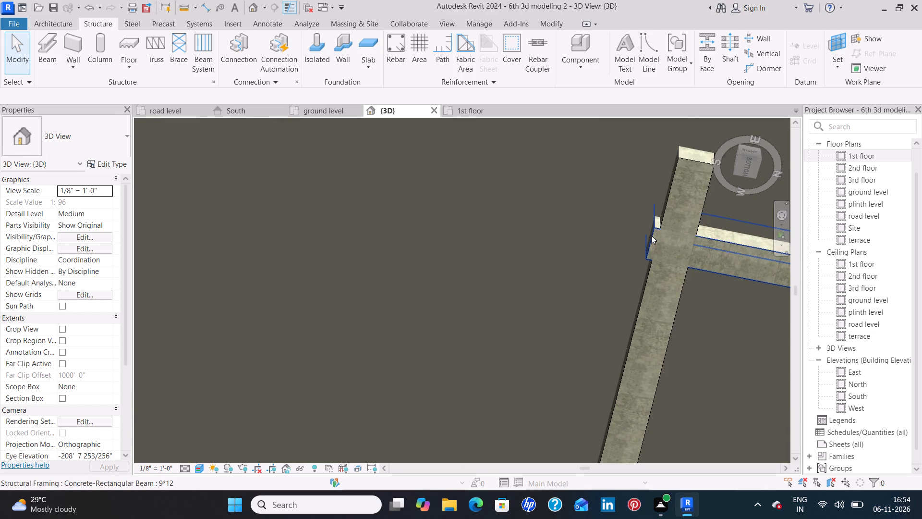
{"action": "key", "text": "Right"}
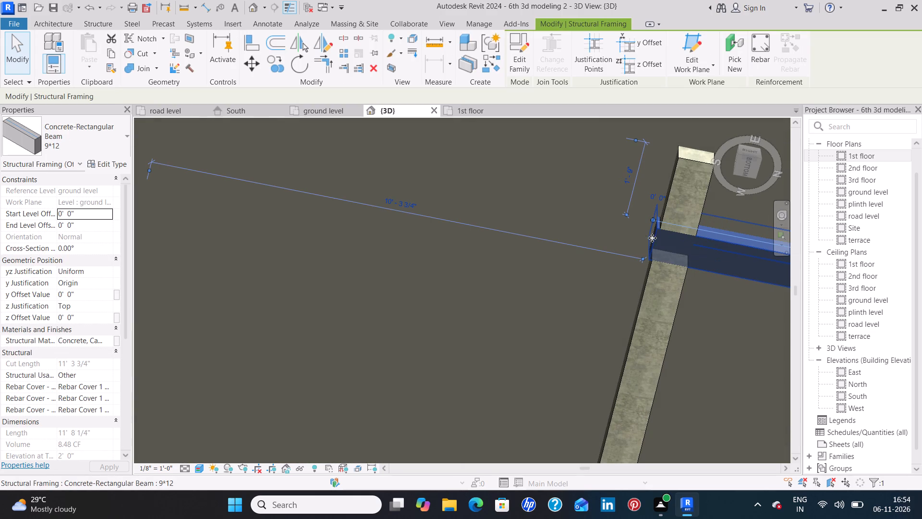
{"action": "key", "text": "Right"}
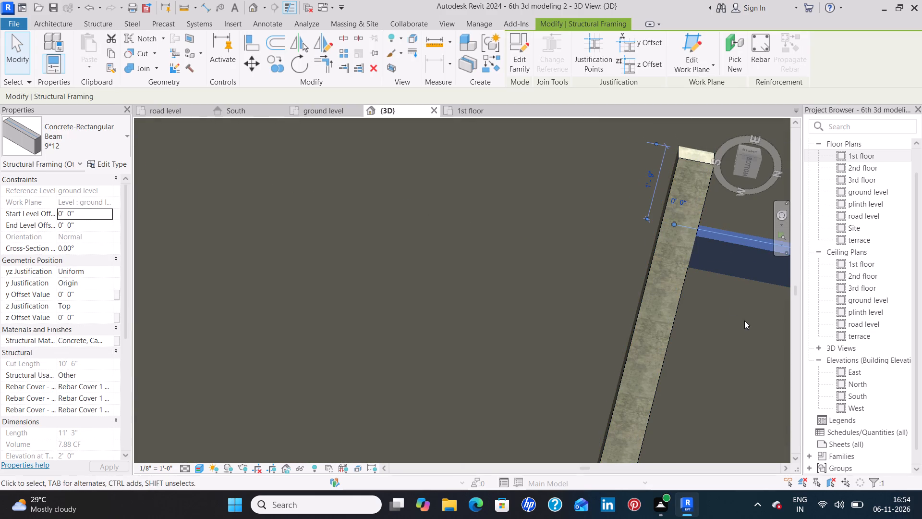
{"action": "left_click", "coordinate": [743, 326]}
Nudge the long west beam southward until its north end stops inside the crossing north beam, for a length of 40'-7 1/2".
{"action": "scroll", "coordinate": [743, 328], "scroll_direction": "down", "scroll_amount": 8}
{"action": "middle_click_drag", "start_coordinate": [740, 341], "coordinate": [718, 331]}
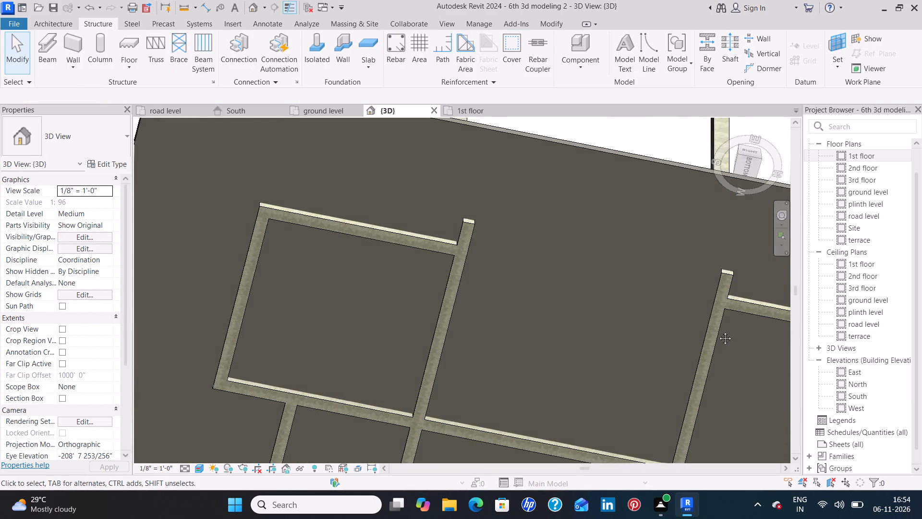
{"action": "middle_click_drag", "start_coordinate": [718, 331], "coordinate": [489, 280]}
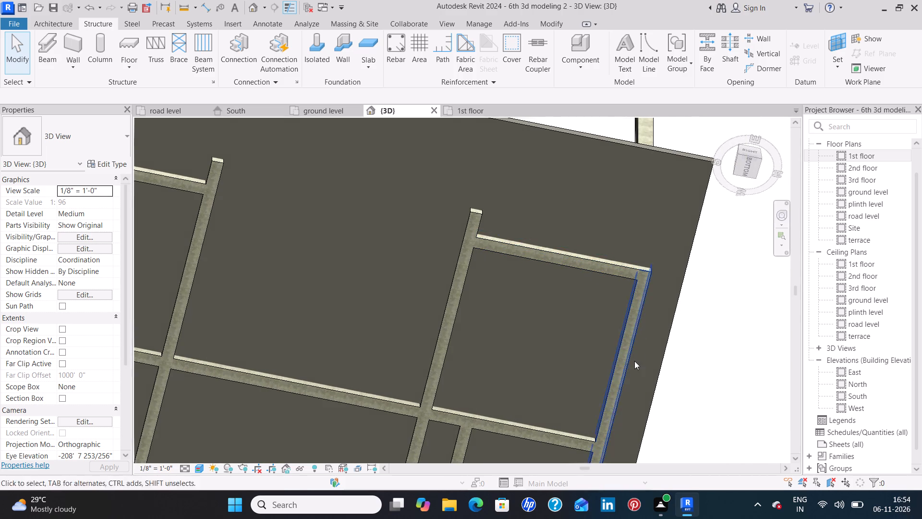
{"action": "middle_click_drag", "start_coordinate": [634, 363], "coordinate": [656, 173]}
{"action": "middle_click_drag", "start_coordinate": [608, 336], "coordinate": [630, 198]}
{"action": "middle_click_drag", "start_coordinate": [602, 373], "coordinate": [618, 214]}
{"action": "scroll", "coordinate": [597, 283], "scroll_direction": "up", "scroll_amount": 2}
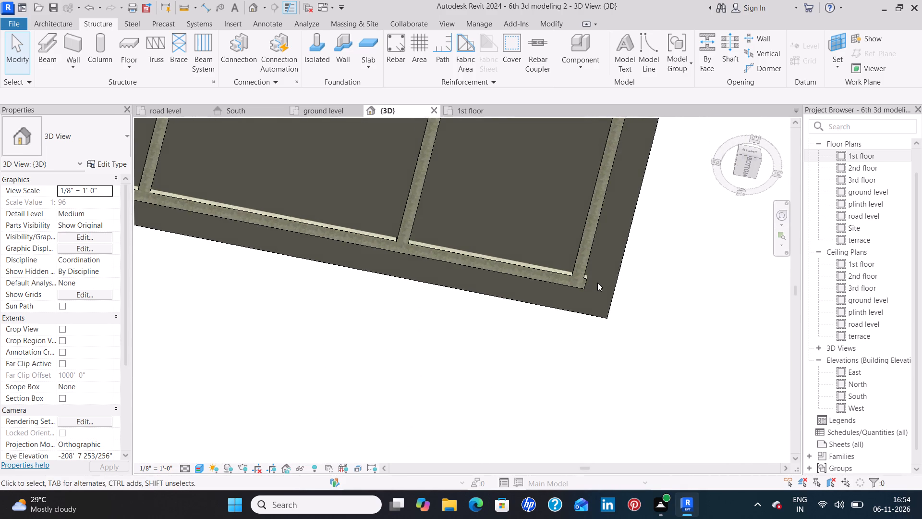
{"action": "scroll", "coordinate": [597, 283], "scroll_direction": "up", "scroll_amount": 6}
{"action": "left_click", "coordinate": [562, 292]}
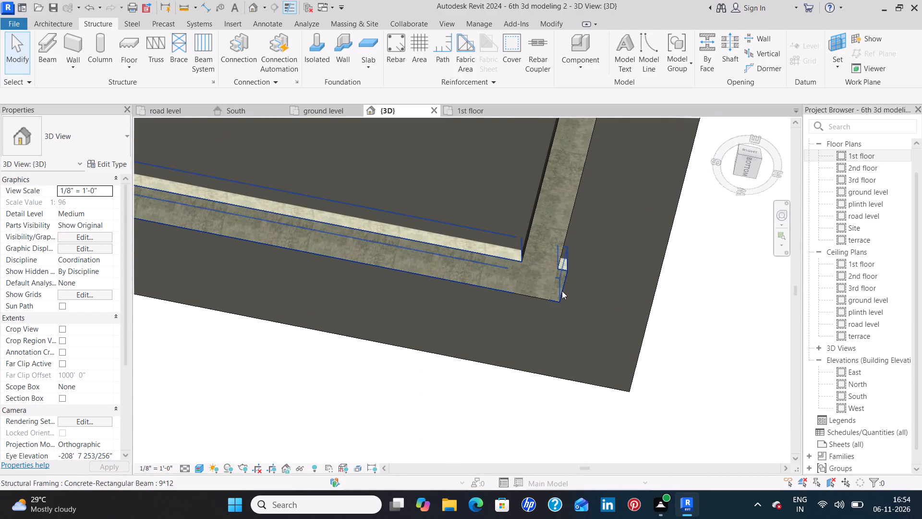
{"action": "key", "text": "Left"}
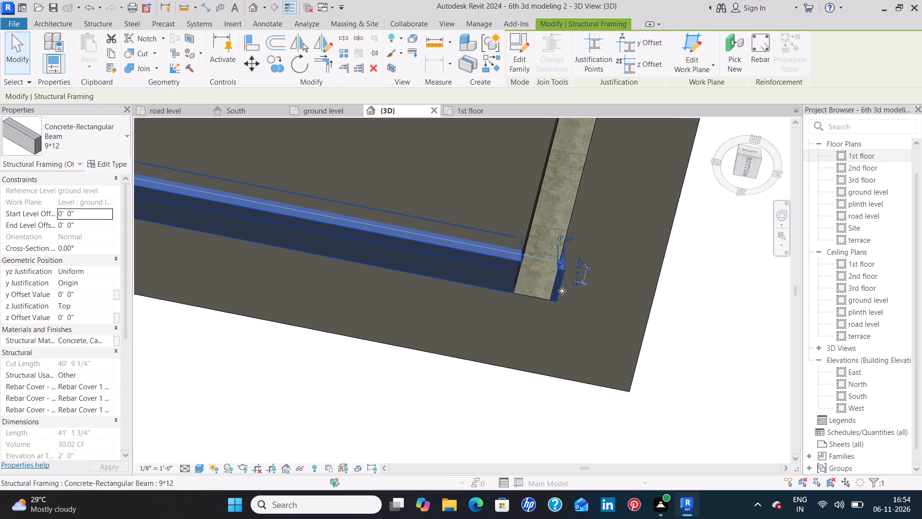
{"action": "key", "text": "Left"}
{"action": "key", "text": "Left"}
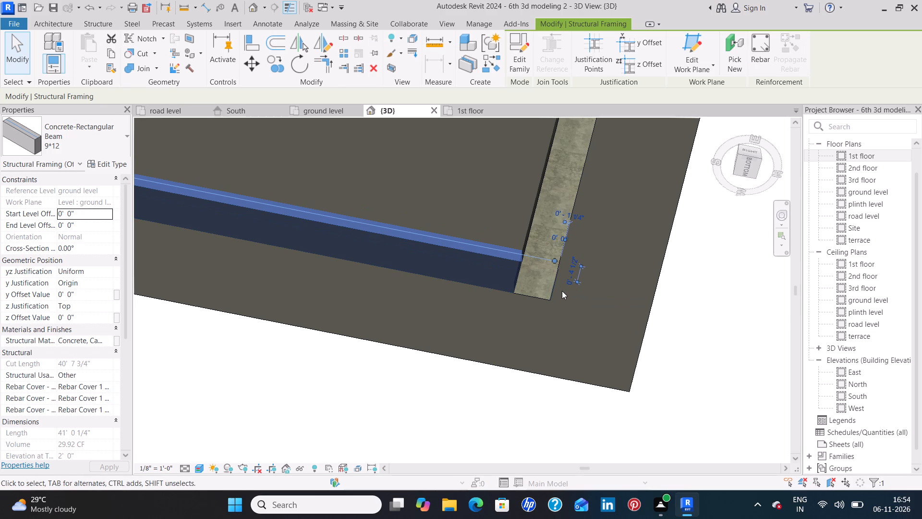
{"action": "key", "text": "Left"}
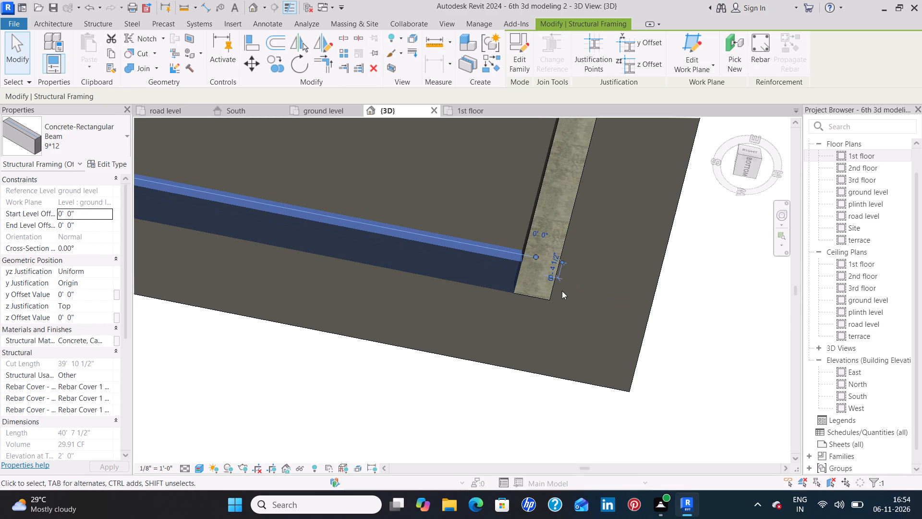
{"action": "left_click", "coordinate": [595, 278]}
Examine the beam frame from below, checking the southwest corner and the overall layout for projecting ends.
{"action": "scroll", "coordinate": [597, 270], "scroll_direction": "down", "scroll_amount": 9}
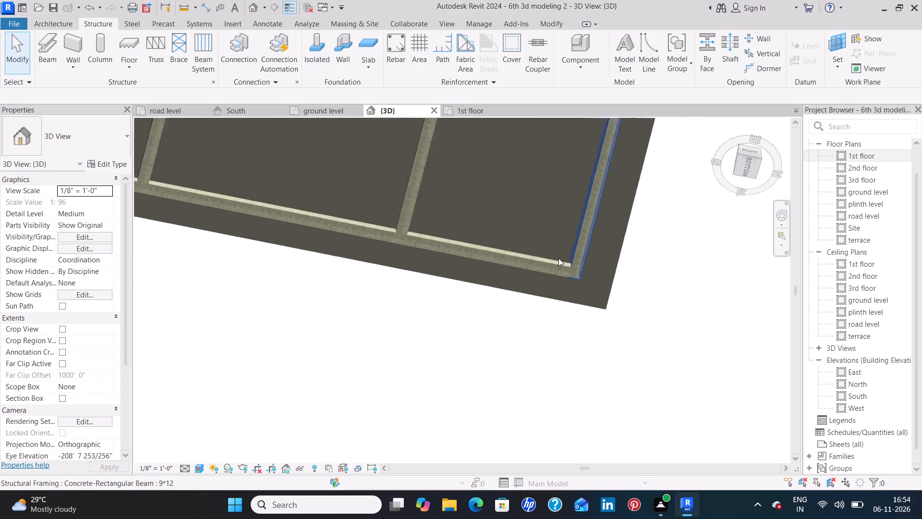
{"action": "scroll", "coordinate": [513, 224], "scroll_direction": "down", "scroll_amount": 3}
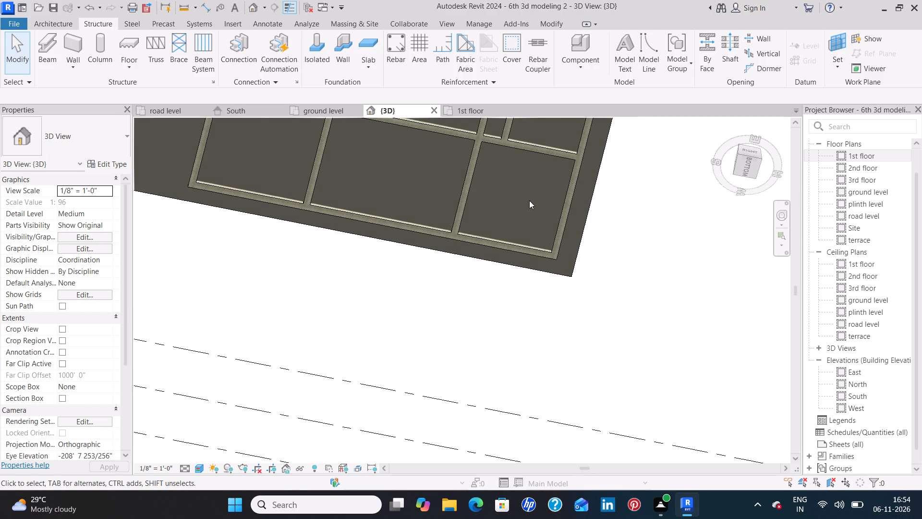
{"action": "middle_click_drag", "start_coordinate": [529, 200], "coordinate": [529, 220]}
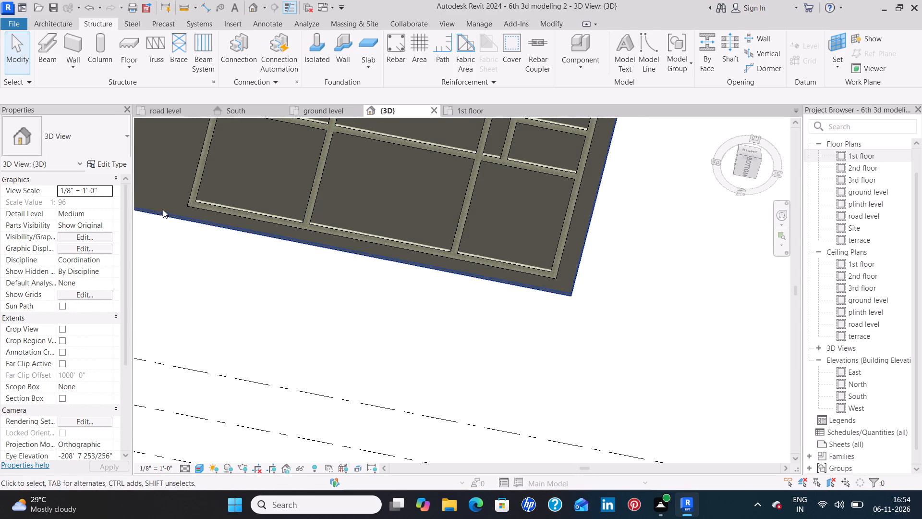
{"action": "scroll", "coordinate": [183, 202], "scroll_direction": "up", "scroll_amount": 15}
{"action": "scroll", "coordinate": [184, 192], "scroll_direction": "down", "scroll_amount": 4}
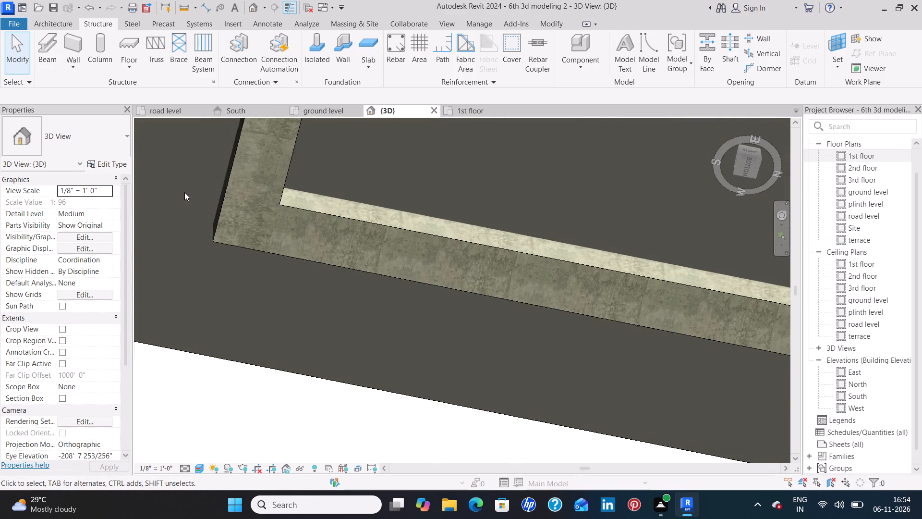
{"action": "scroll", "coordinate": [184, 192], "scroll_direction": "down", "scroll_amount": 14}
{"action": "middle_click_drag", "start_coordinate": [278, 170], "coordinate": [279, 269]}
{"action": "middle_click_drag", "start_coordinate": [319, 214], "coordinate": [307, 297]}
{"action": "scroll", "coordinate": [312, 272], "scroll_direction": "down", "scroll_amount": 1}
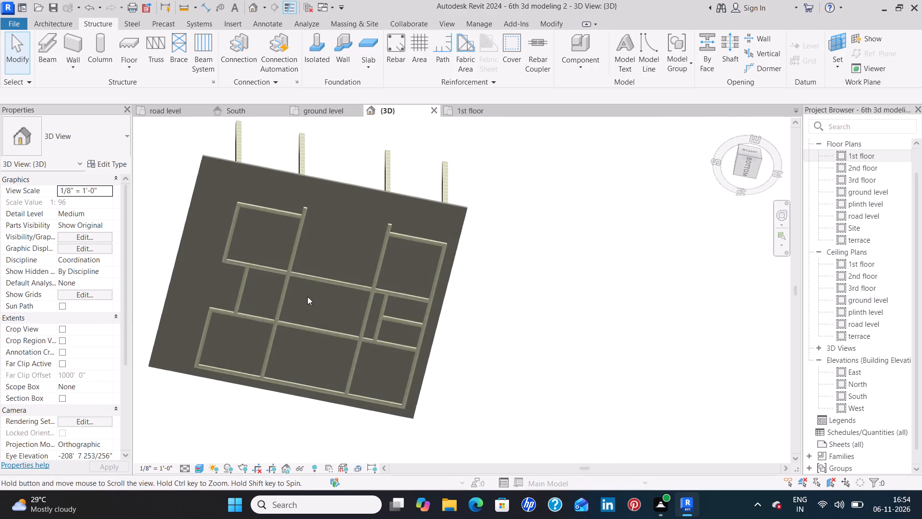
{"action": "scroll", "coordinate": [316, 258], "scroll_direction": "down", "scroll_amount": 2}
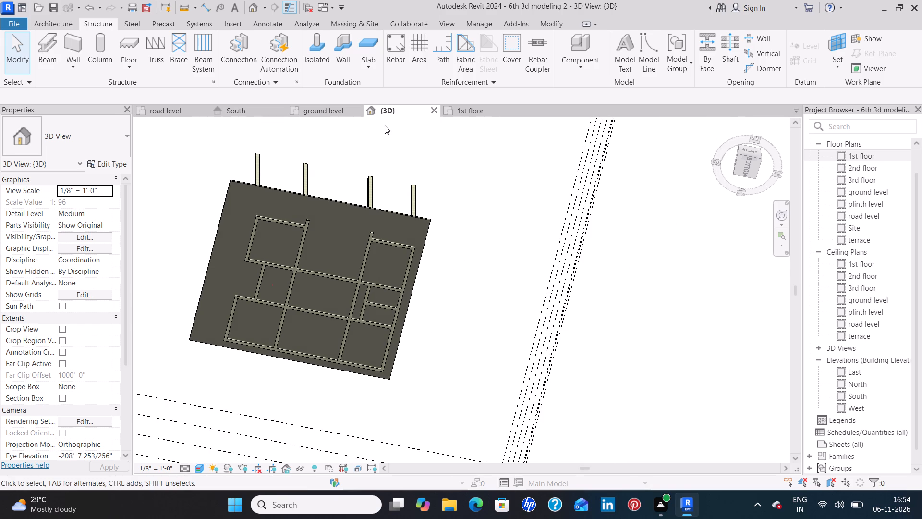
Return the 3D model to its isometric home view and switch to the South elevation.
{"action": "left_click", "coordinate": [729, 125]}
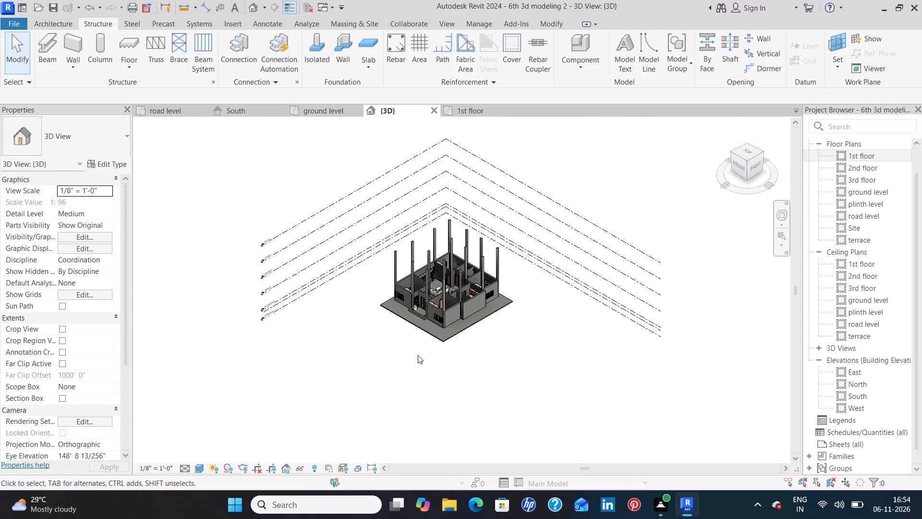
{"action": "left_click", "coordinate": [225, 108]}
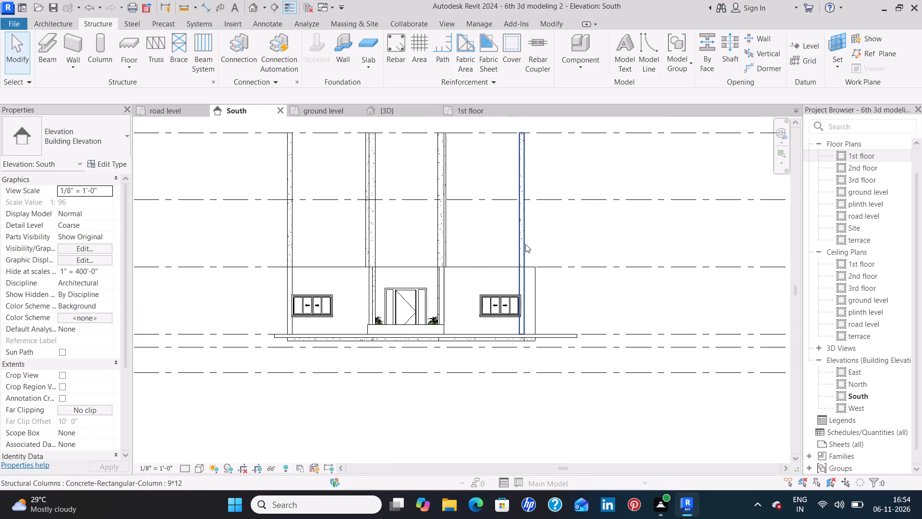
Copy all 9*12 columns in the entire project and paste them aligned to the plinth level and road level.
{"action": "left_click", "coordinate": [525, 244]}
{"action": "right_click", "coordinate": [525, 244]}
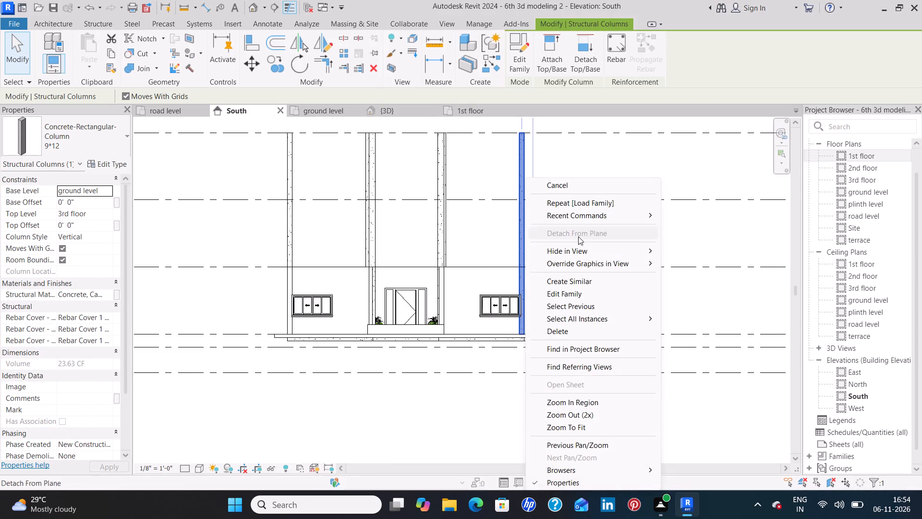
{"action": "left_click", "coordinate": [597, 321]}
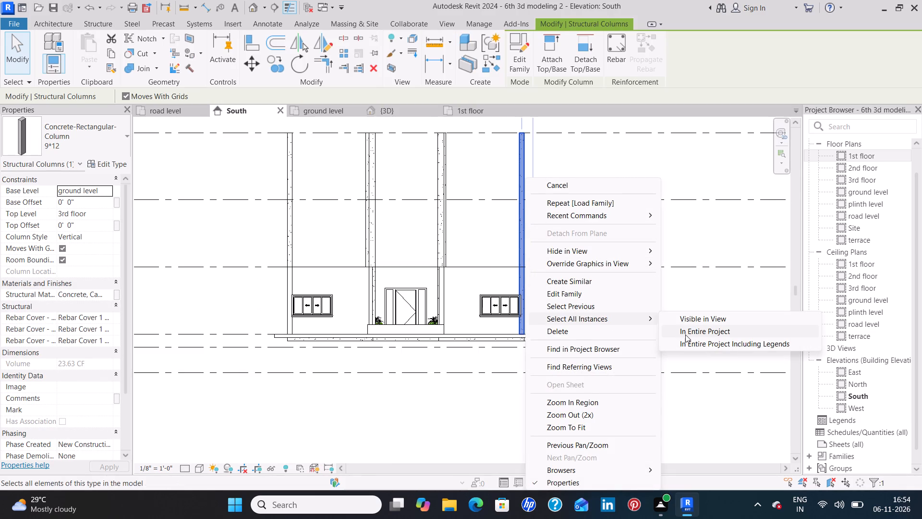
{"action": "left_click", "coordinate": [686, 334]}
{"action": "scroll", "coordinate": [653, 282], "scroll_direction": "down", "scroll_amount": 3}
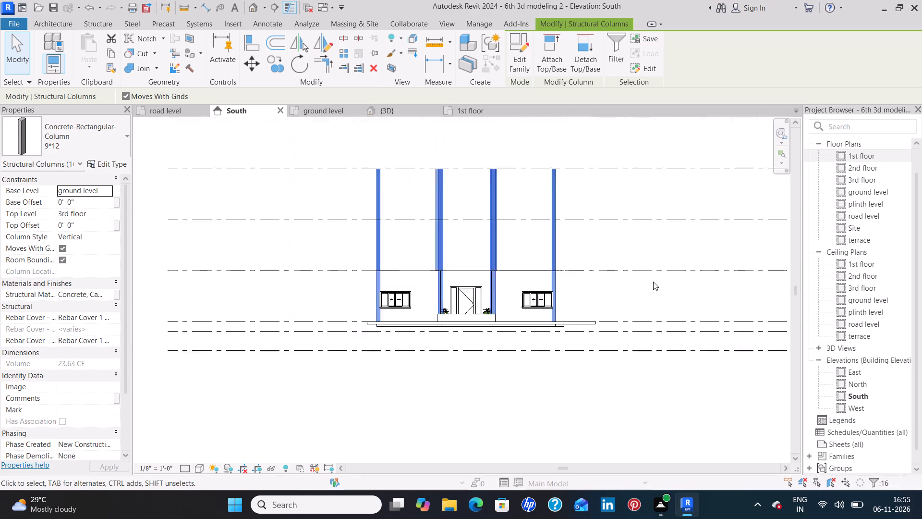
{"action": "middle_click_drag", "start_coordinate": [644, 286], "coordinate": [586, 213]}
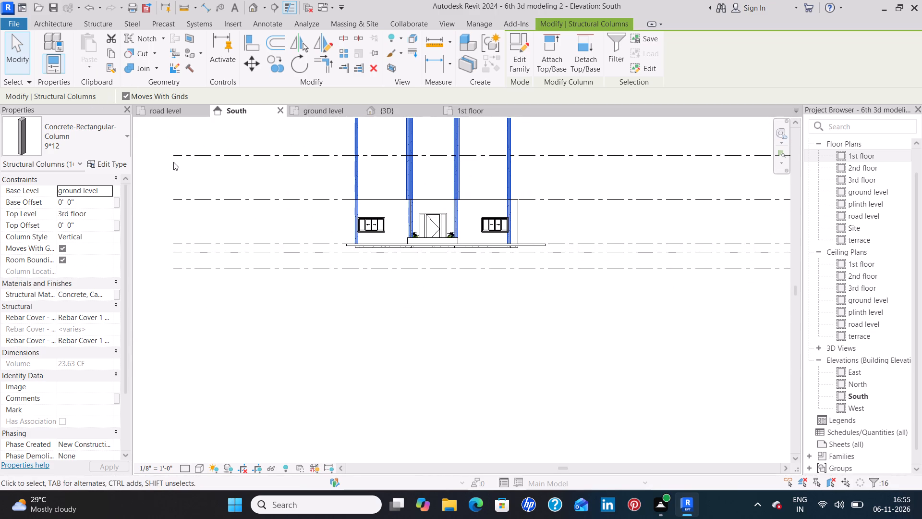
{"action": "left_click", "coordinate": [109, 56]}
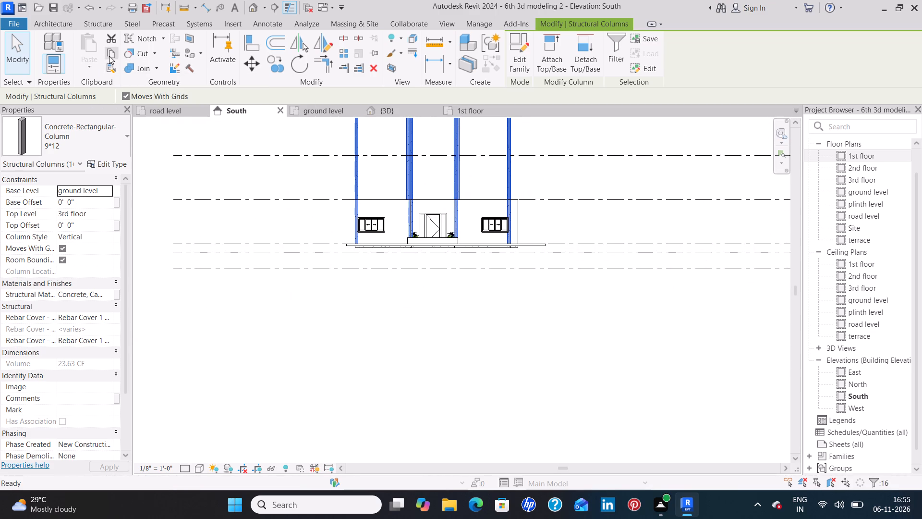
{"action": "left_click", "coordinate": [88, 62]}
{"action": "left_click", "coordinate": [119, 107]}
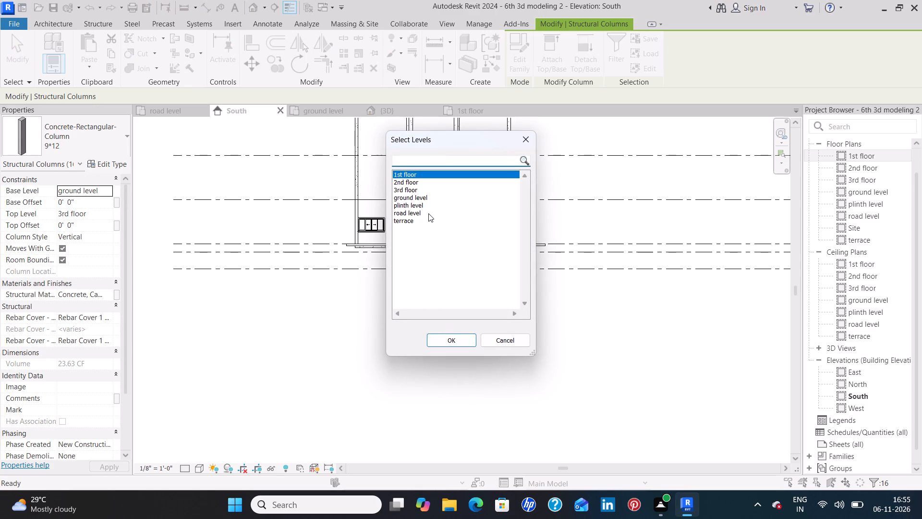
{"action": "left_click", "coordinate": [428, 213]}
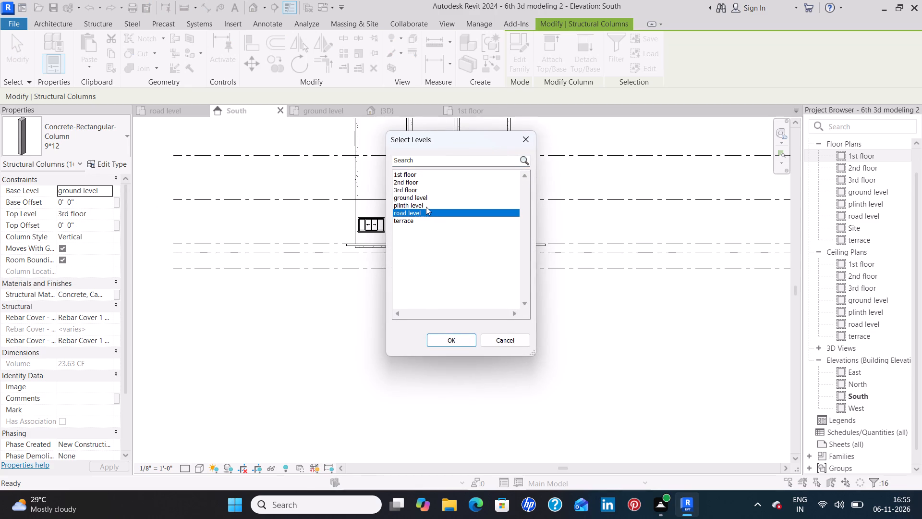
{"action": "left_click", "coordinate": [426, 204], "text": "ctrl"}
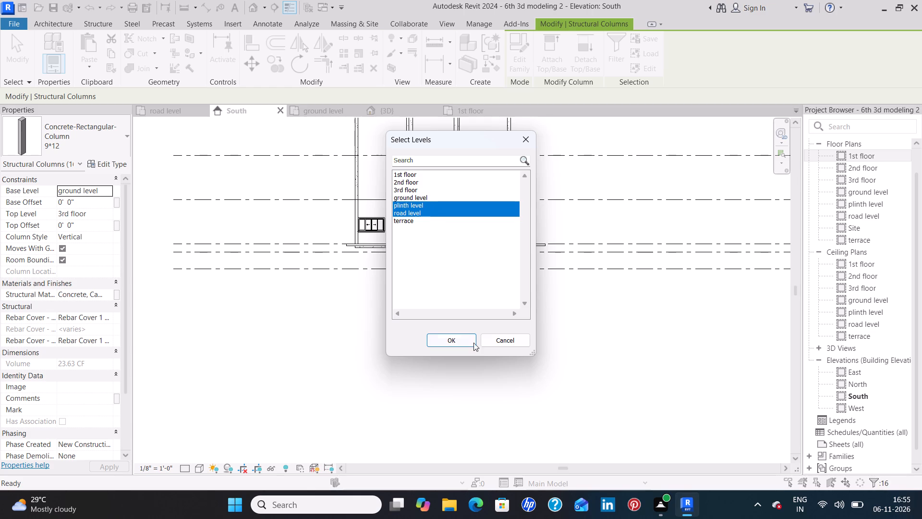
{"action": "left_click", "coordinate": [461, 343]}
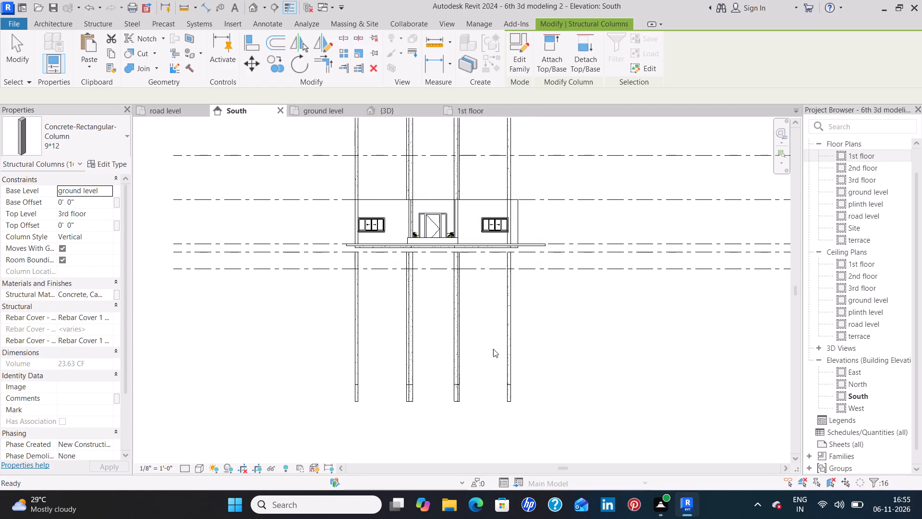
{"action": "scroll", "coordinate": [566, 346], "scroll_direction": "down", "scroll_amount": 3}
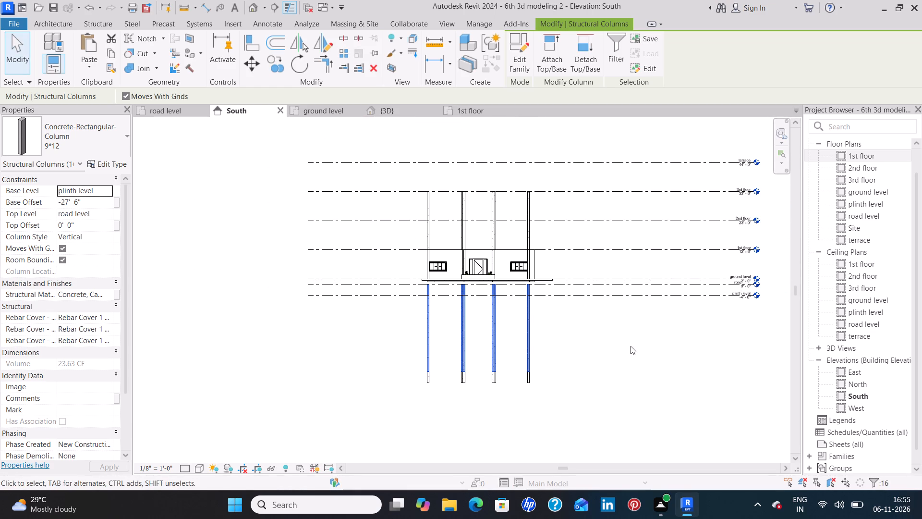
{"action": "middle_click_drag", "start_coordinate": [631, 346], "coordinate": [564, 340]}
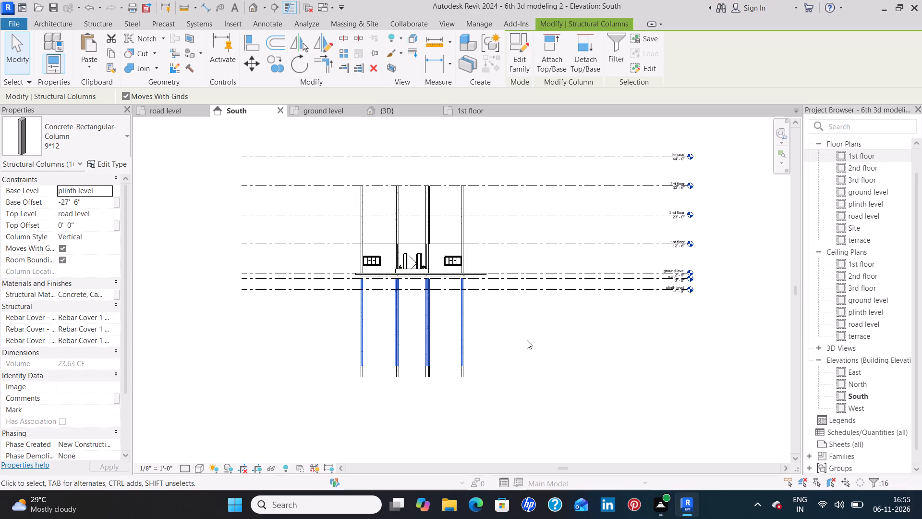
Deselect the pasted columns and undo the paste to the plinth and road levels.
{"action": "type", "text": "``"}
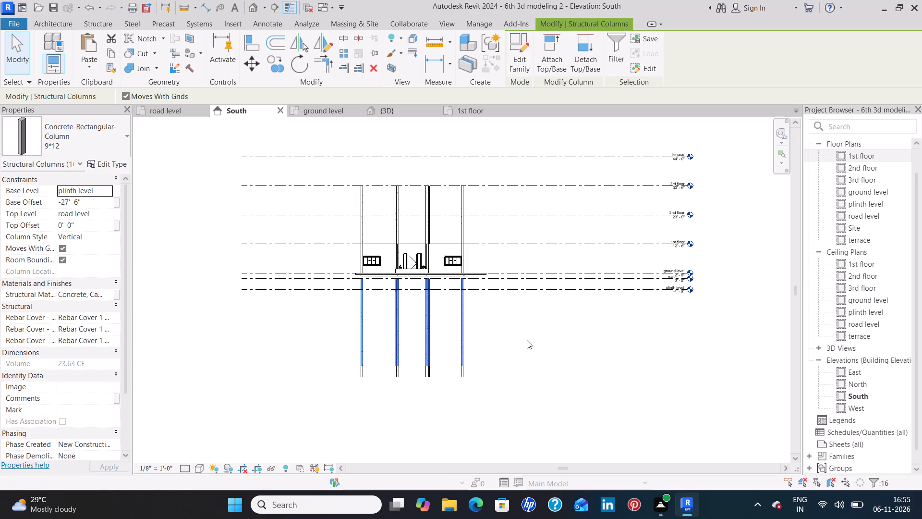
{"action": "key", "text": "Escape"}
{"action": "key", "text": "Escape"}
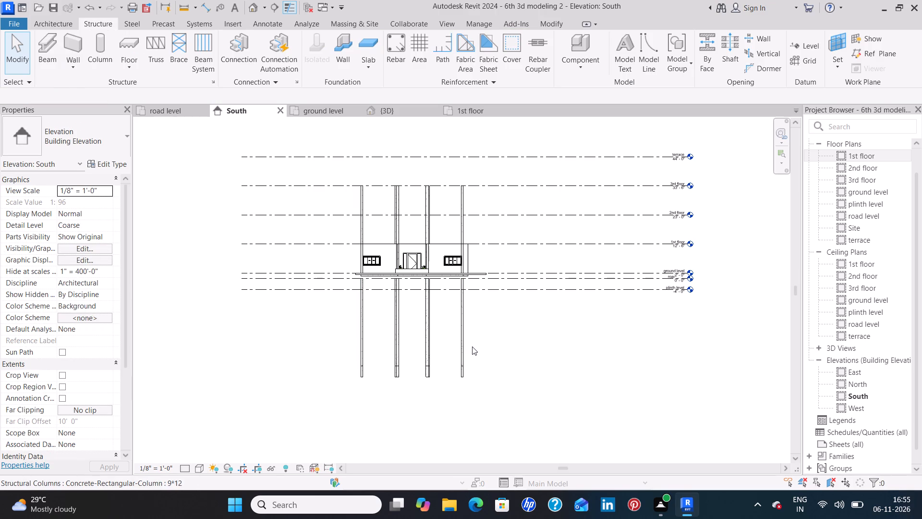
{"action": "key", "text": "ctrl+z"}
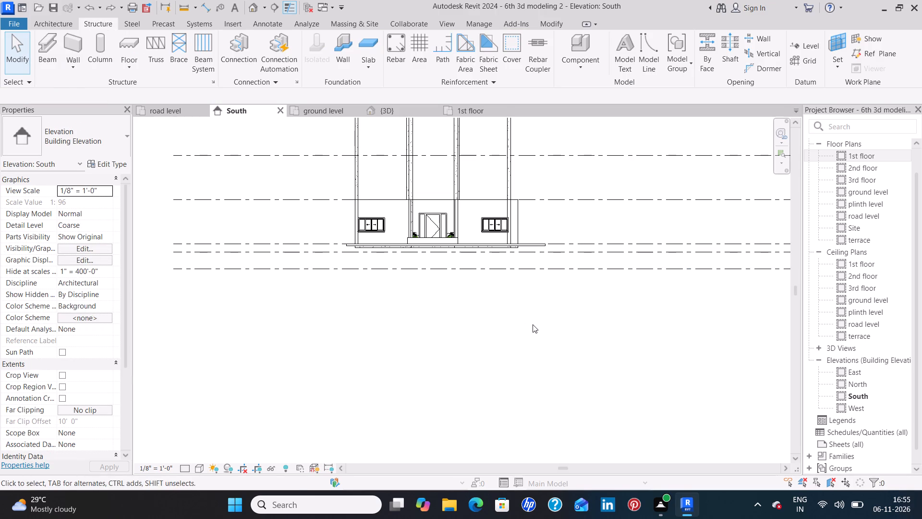
Select all 9*12 columns in the entire project and set their base level to plinth level.
{"action": "middle_click_drag", "start_coordinate": [533, 324], "coordinate": [455, 363]}
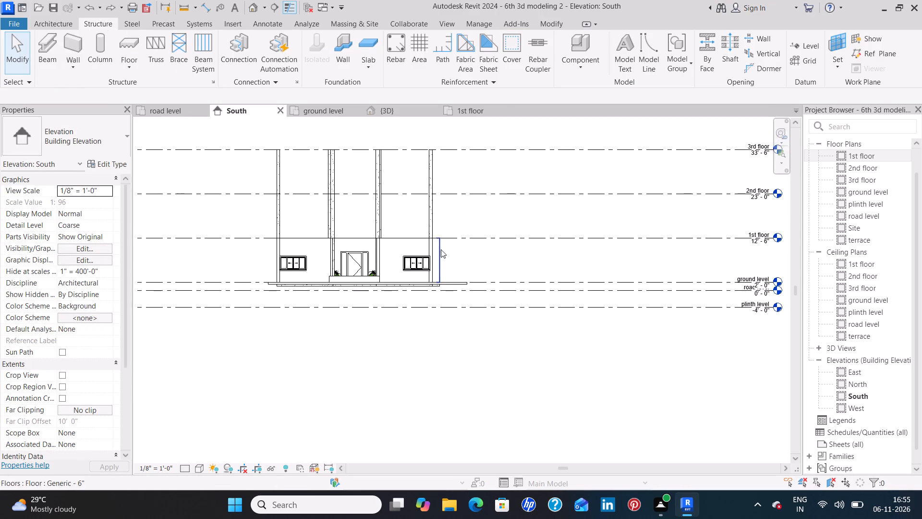
{"action": "left_click", "coordinate": [428, 222]}
{"action": "right_click", "coordinate": [428, 222]}
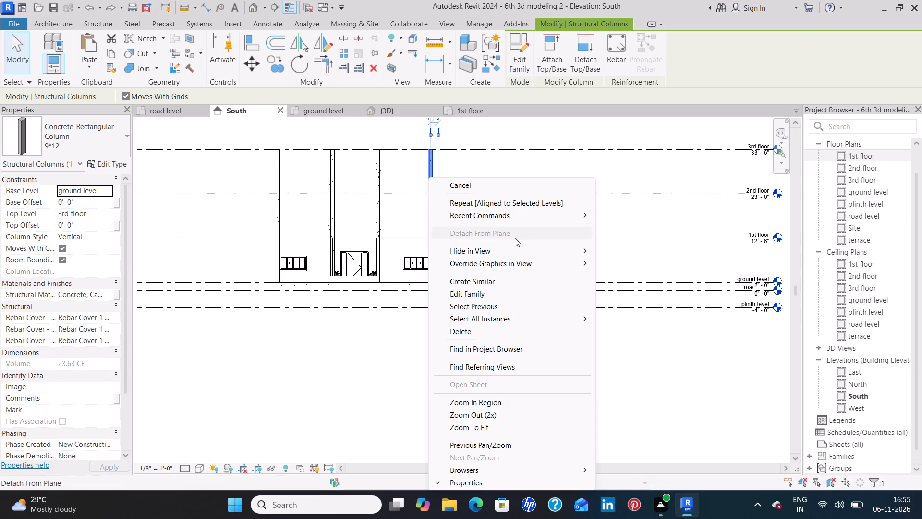
{"action": "left_click", "coordinate": [515, 319]}
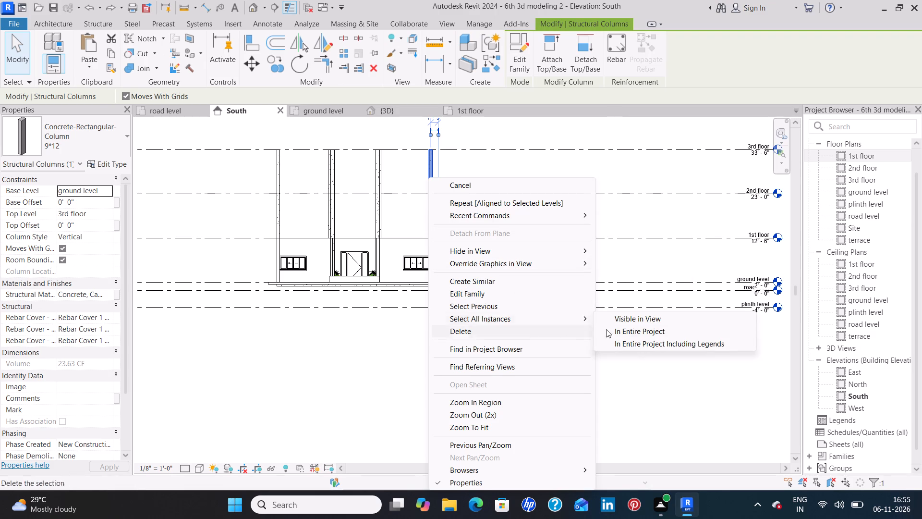
{"action": "left_click", "coordinate": [633, 333]}
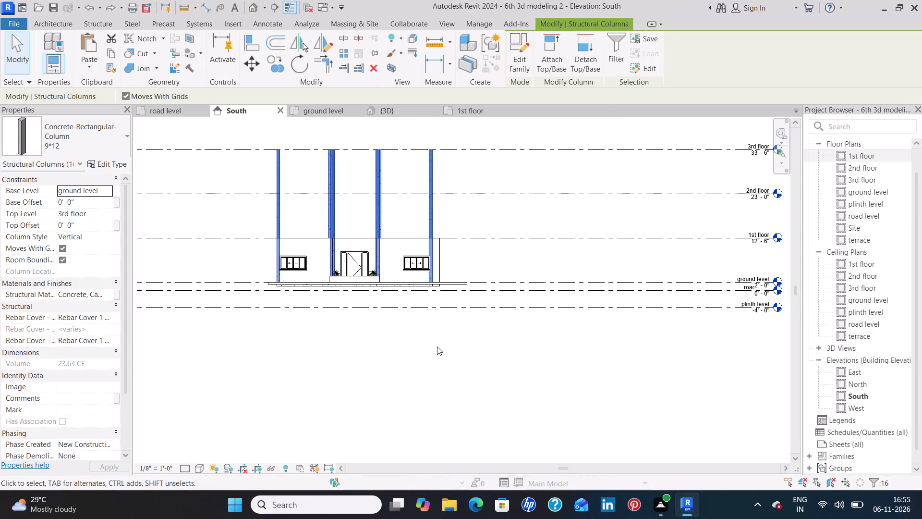
{"action": "left_click", "coordinate": [109, 189]}
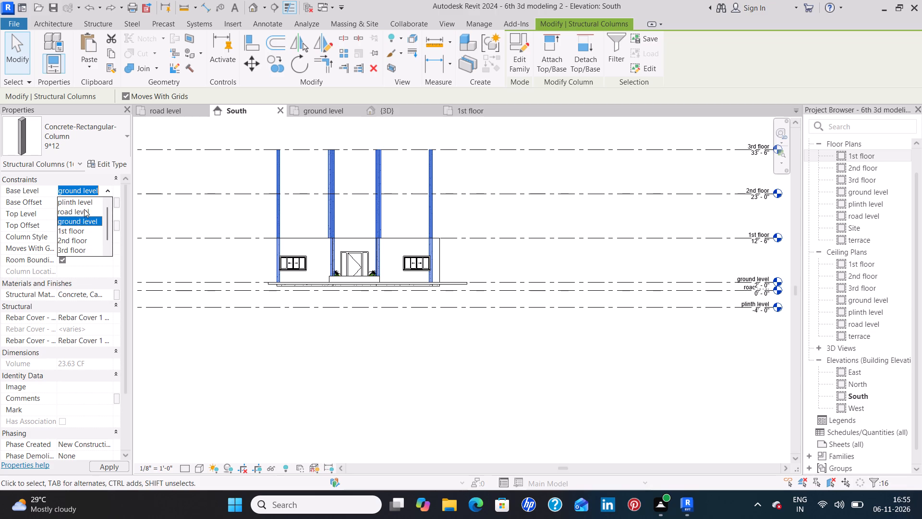
{"action": "left_click", "coordinate": [86, 200]}
{"action": "left_click", "coordinate": [220, 354]}
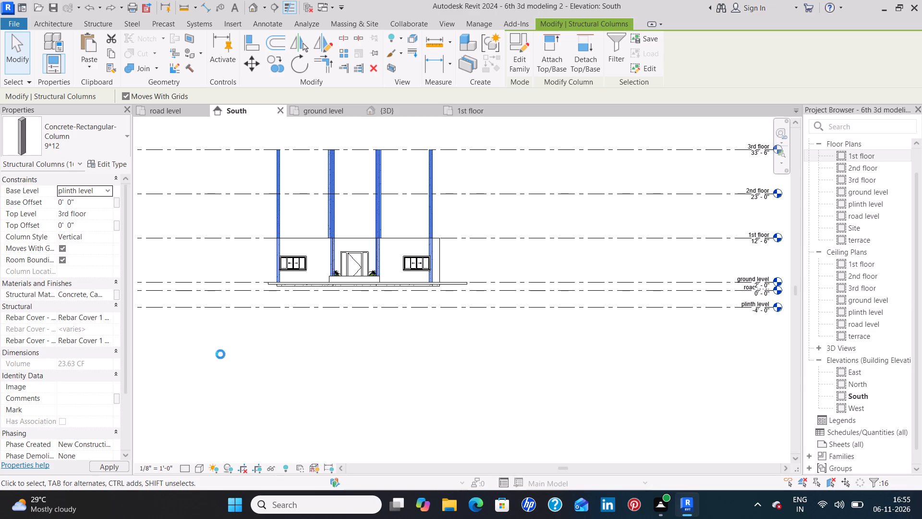
Deselect the columns and load the Footing-Rectangular family from the US Structural Foundations library for isolated foundations in the ground level plan.
{"action": "left_click", "coordinate": [344, 361]}
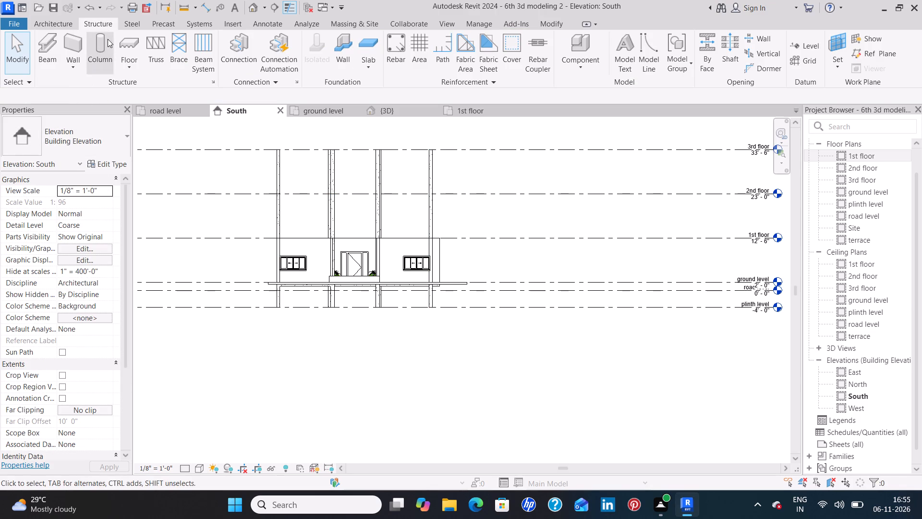
{"action": "left_click", "coordinate": [315, 111]}
{"action": "scroll", "coordinate": [236, 268], "scroll_direction": "down", "scroll_amount": 2}
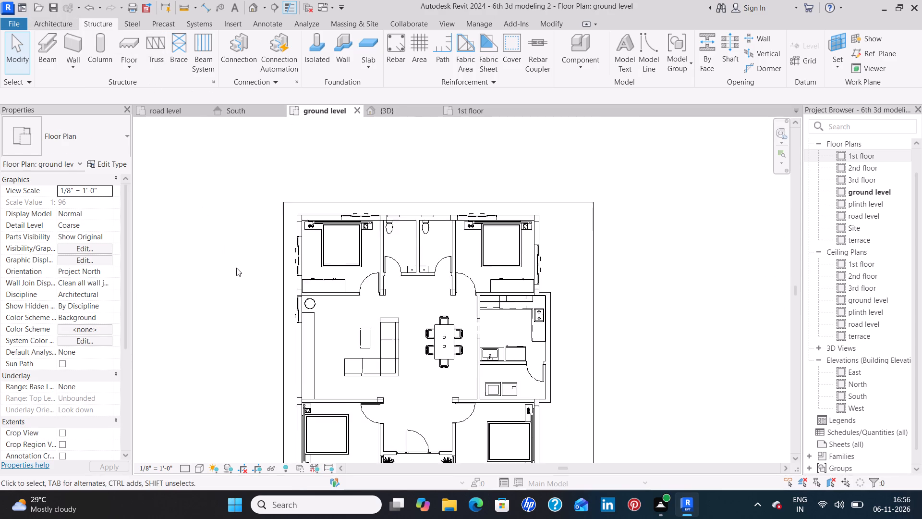
{"action": "scroll", "coordinate": [236, 268], "scroll_direction": "down", "scroll_amount": 1}
{"action": "middle_click_drag", "start_coordinate": [225, 281], "coordinate": [223, 237]}
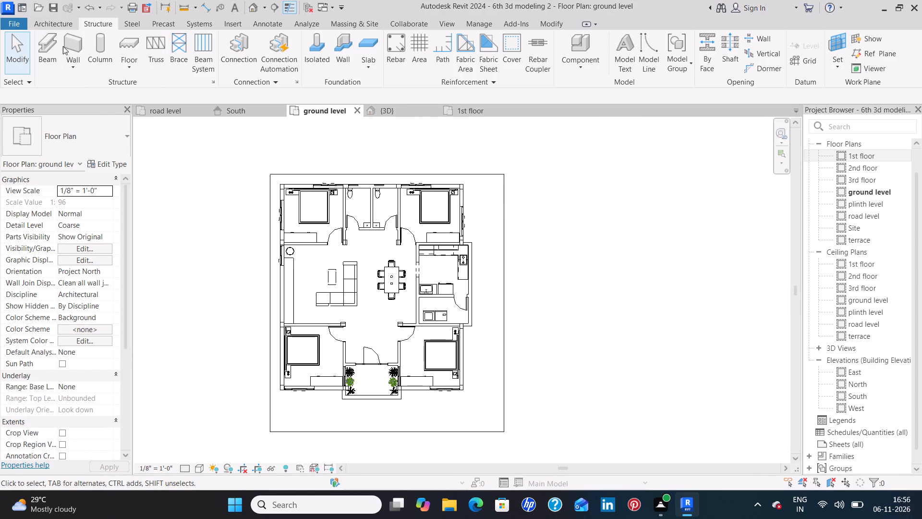
{"action": "left_click_drag", "start_coordinate": [312, 43], "coordinate": [314, 47]}
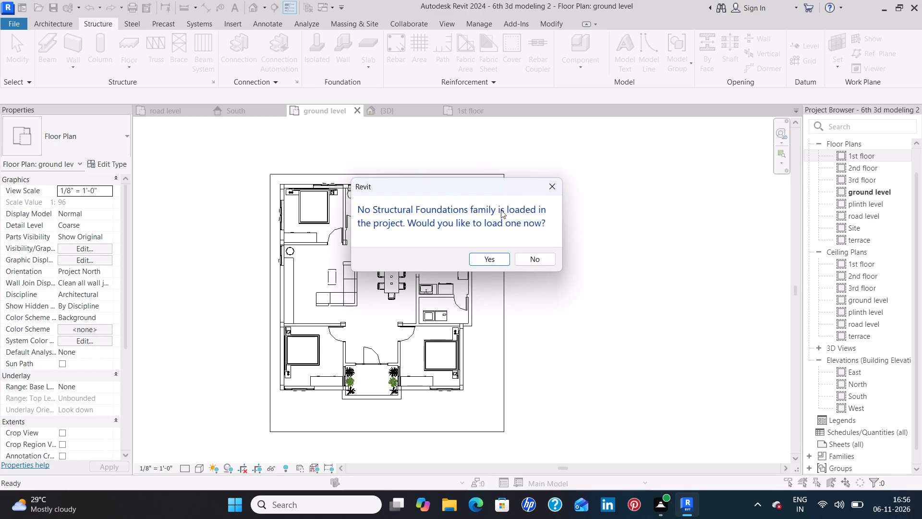
{"action": "left_click", "coordinate": [487, 262]}
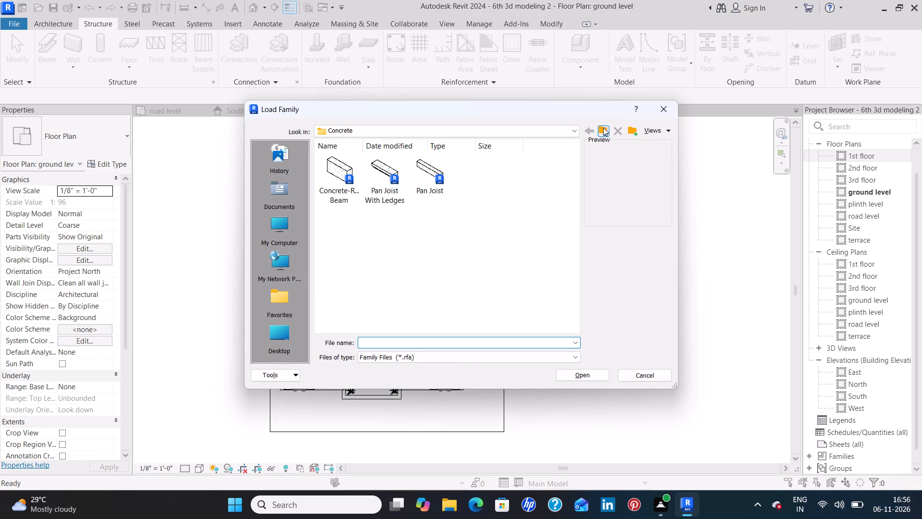
{"action": "left_click", "coordinate": [603, 127]}
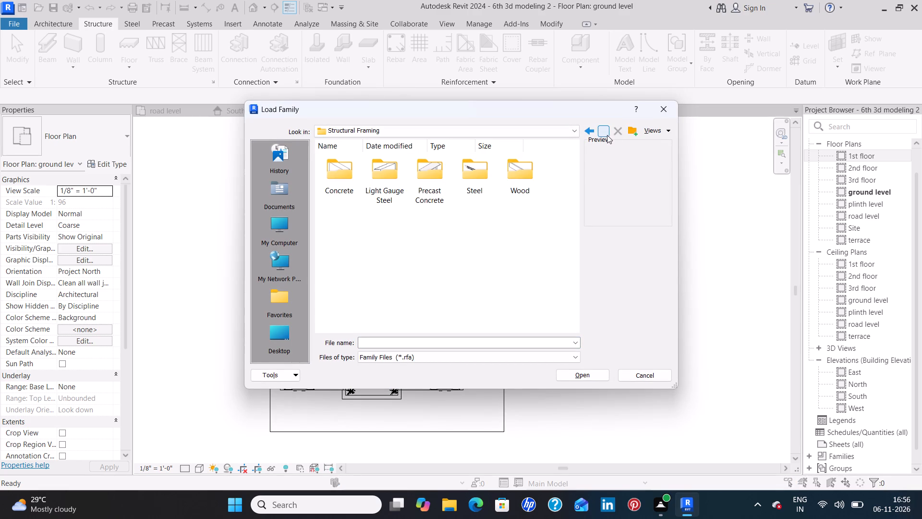
{"action": "left_click", "coordinate": [601, 133]}
{"action": "scroll", "coordinate": [449, 207], "scroll_direction": "down", "scroll_amount": 4}
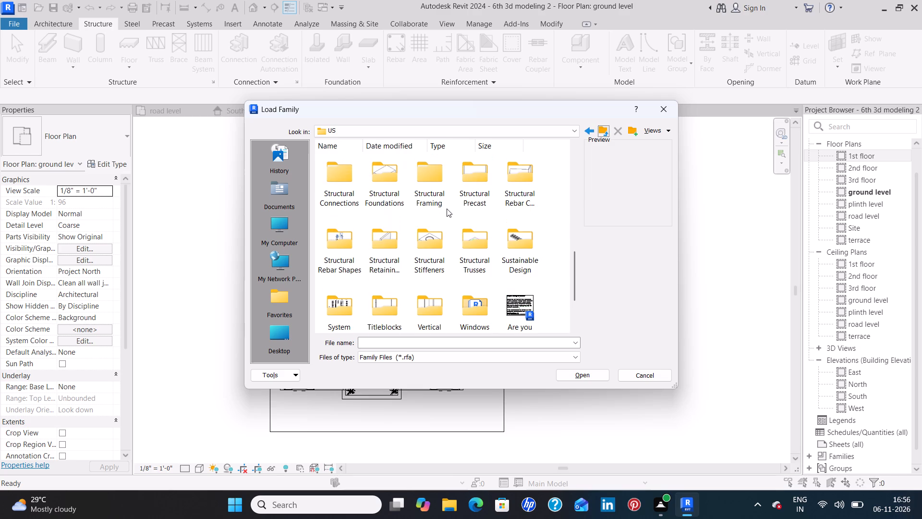
{"action": "double_click", "coordinate": [386, 182]}
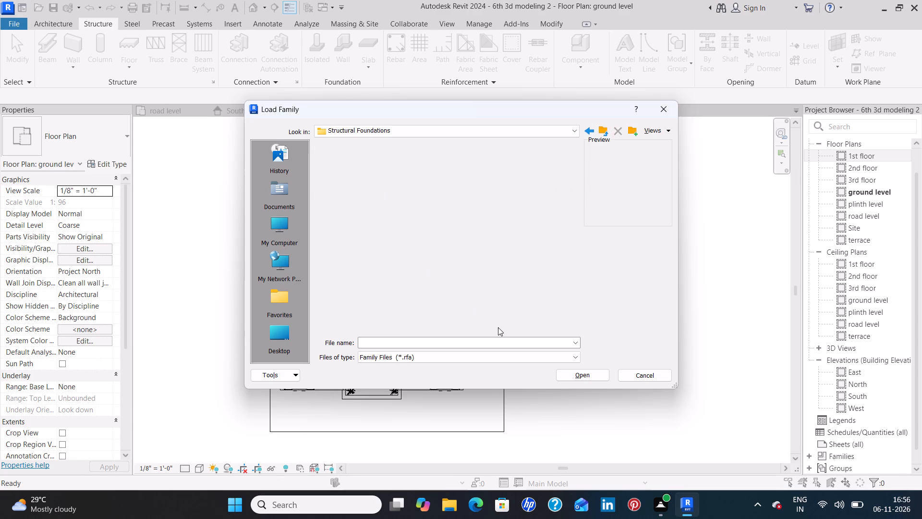
{"action": "left_click", "coordinate": [573, 375]}
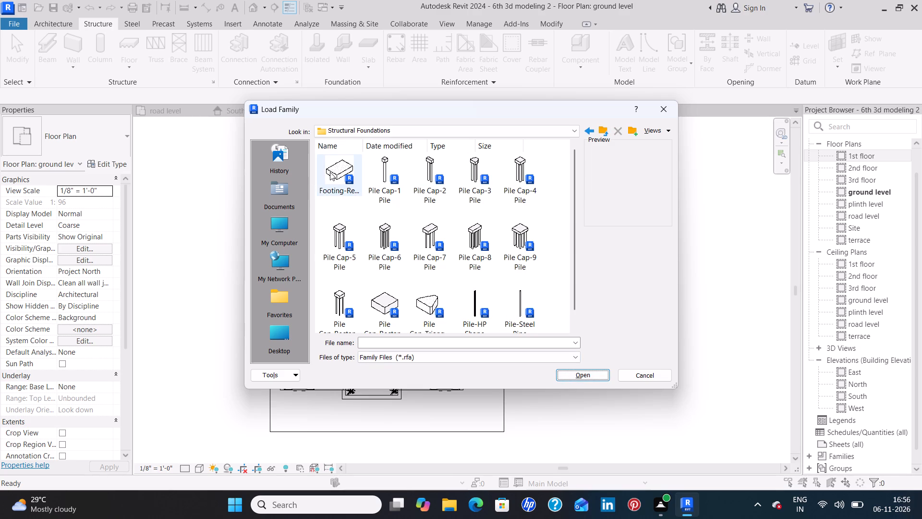
{"action": "left_click", "coordinate": [330, 172]}
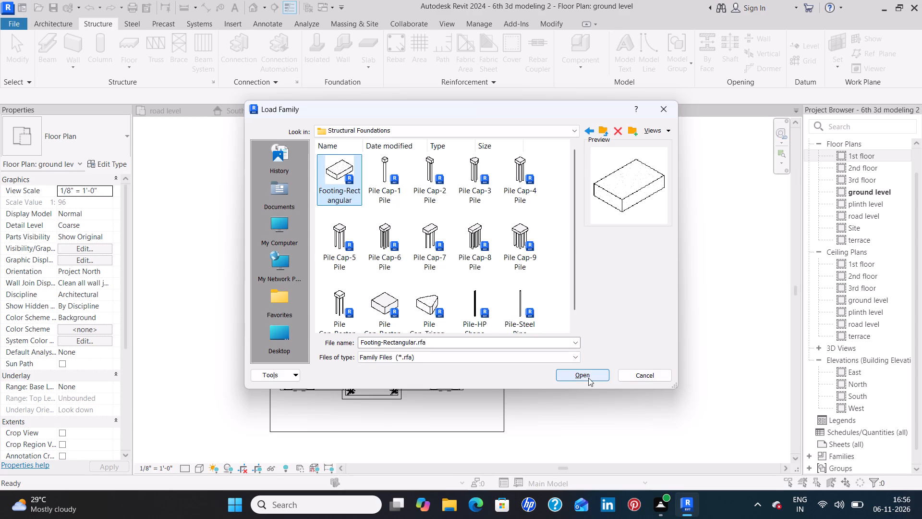
{"action": "left_click", "coordinate": [588, 378]}
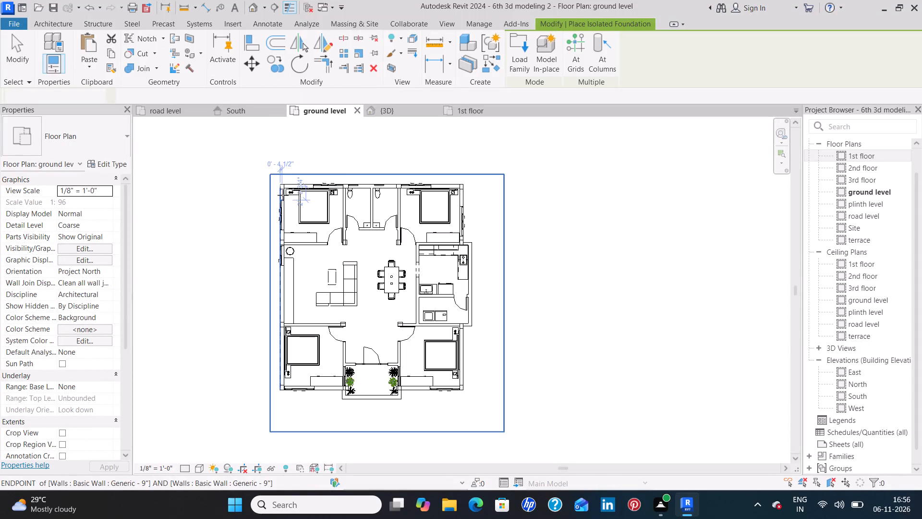
Place 72" x 48" x 18" Footing-Rectangular isolated foundations at all structural columns in the ground level plan.
{"action": "left_click", "coordinate": [596, 49]}
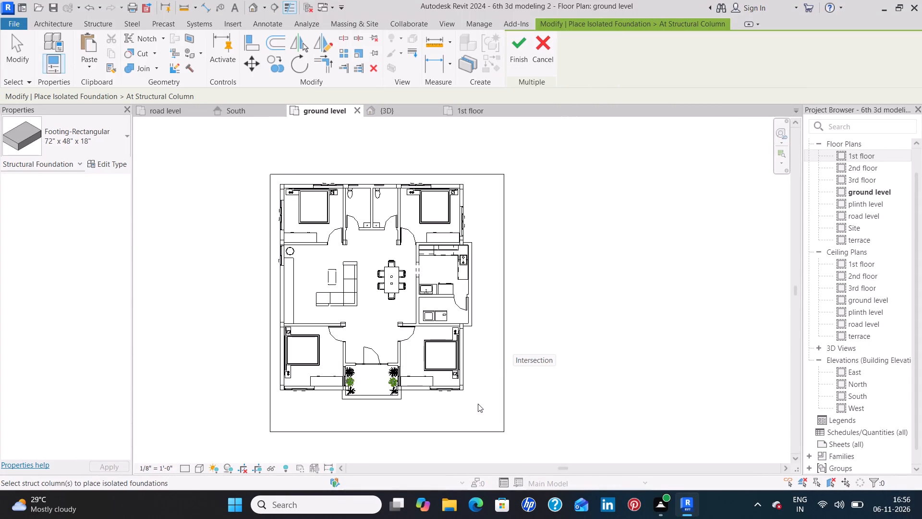
{"action": "left_click_drag", "start_coordinate": [480, 404], "coordinate": [329, 200]}
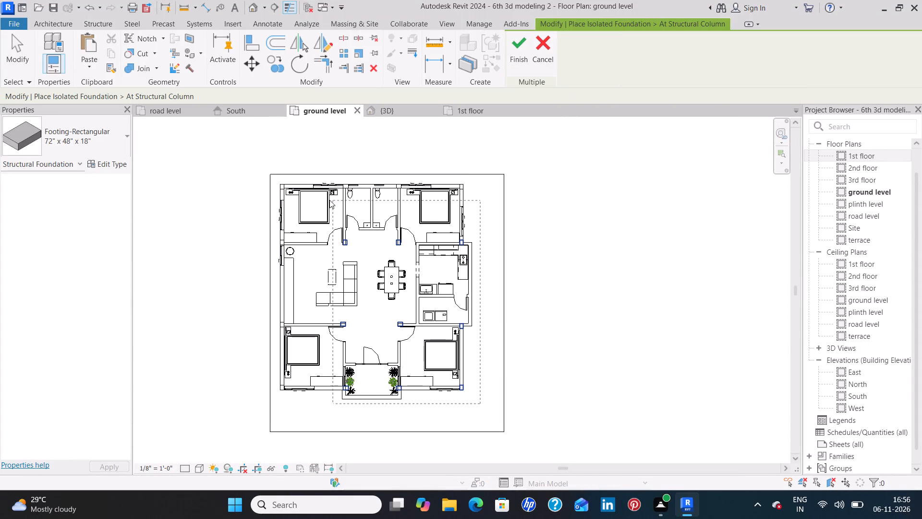
{"action": "left_click_drag", "start_coordinate": [329, 200], "coordinate": [276, 176]}
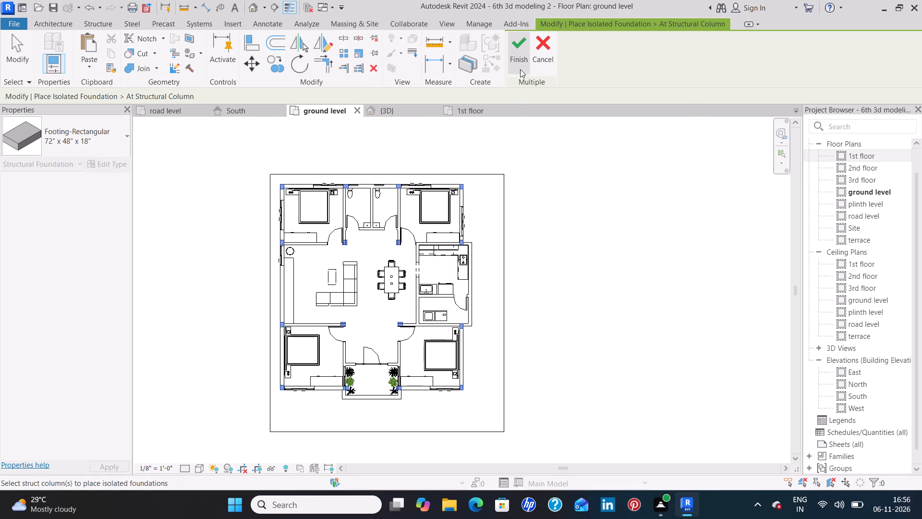
{"action": "left_click", "coordinate": [520, 55]}
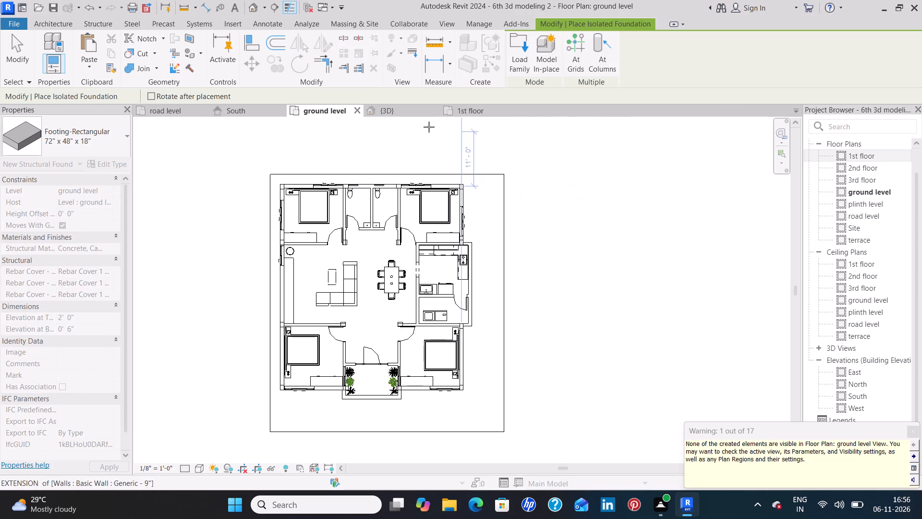
Examine the new footings under the columns in the South elevation and from the front and underside in 3D.
{"action": "left_click", "coordinate": [245, 109]}
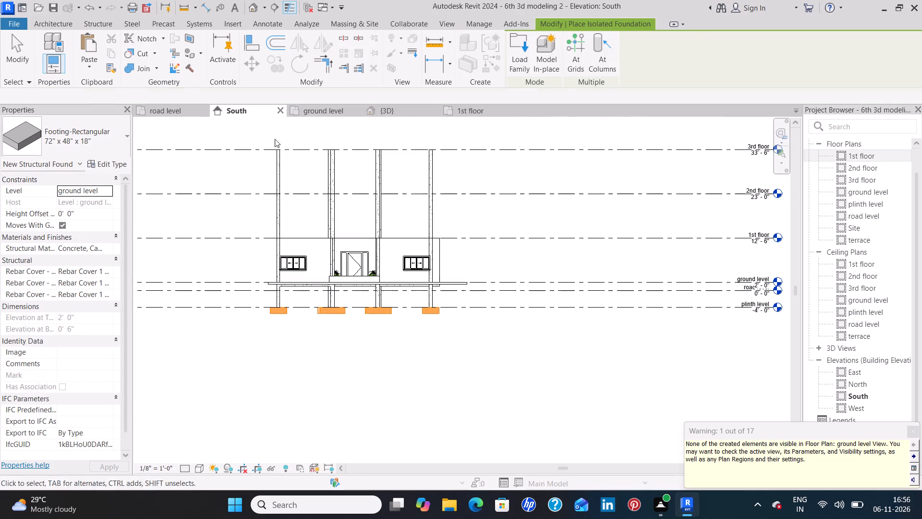
{"action": "left_click", "coordinate": [435, 351]}
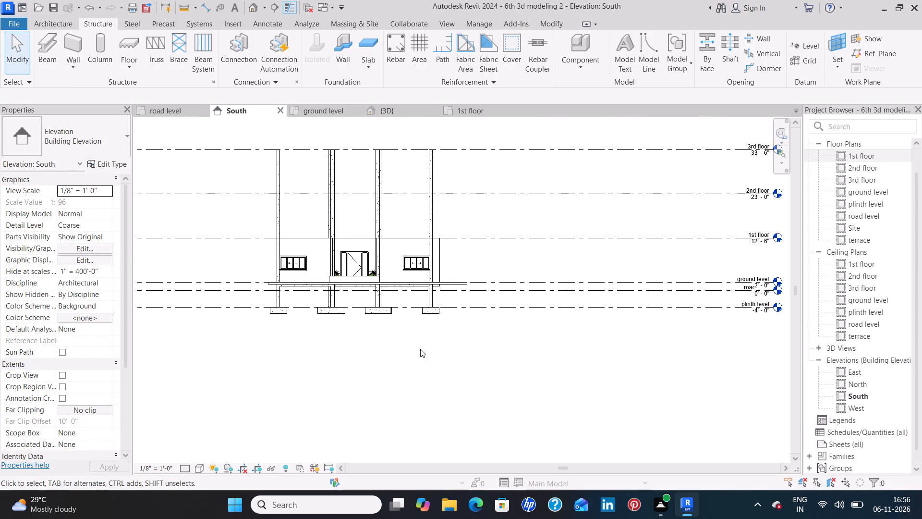
{"action": "scroll", "coordinate": [420, 349], "scroll_direction": "up", "scroll_amount": 5}
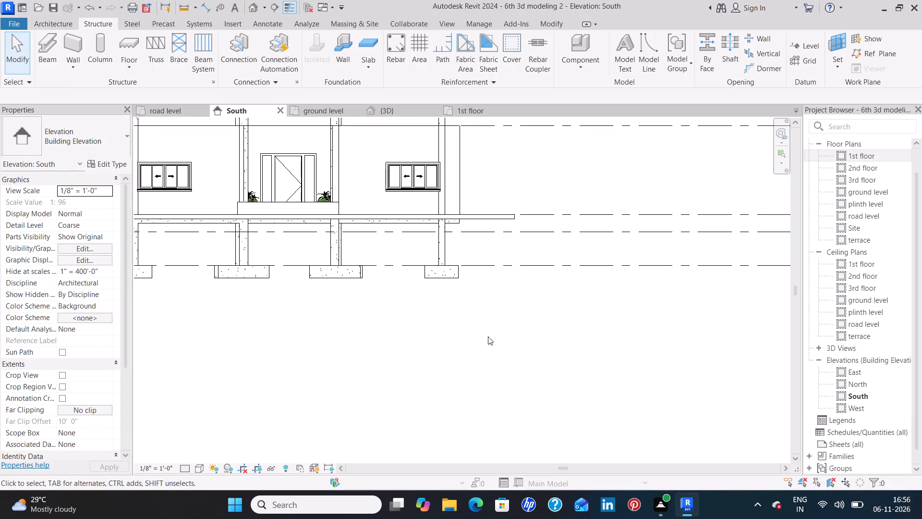
{"action": "left_click", "coordinate": [389, 111]}
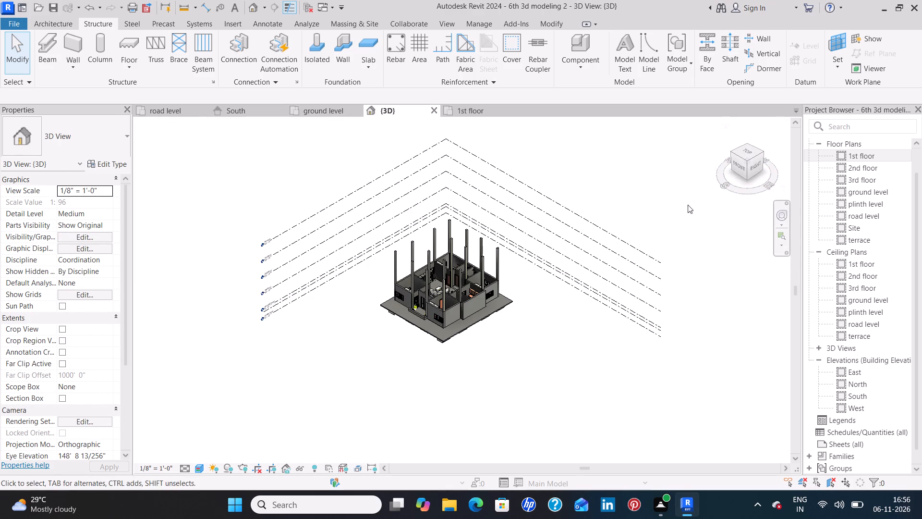
{"action": "left_click", "coordinate": [740, 170]}
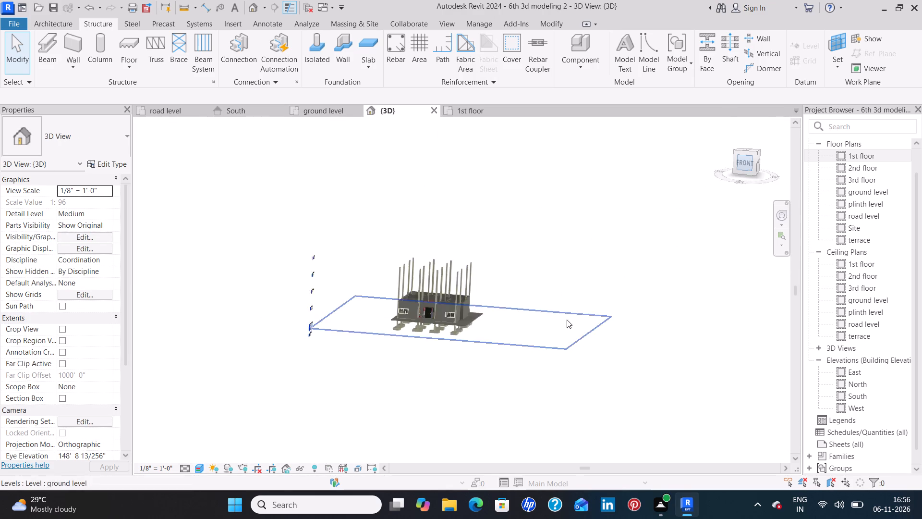
{"action": "scroll", "coordinate": [457, 348], "scroll_direction": "up", "scroll_amount": 8}
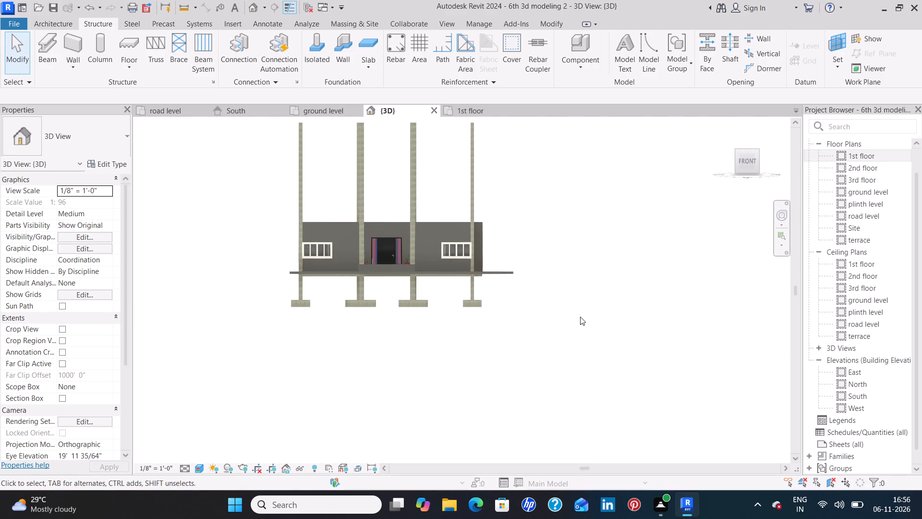
{"action": "middle_click_drag", "start_coordinate": [580, 317], "coordinate": [560, 205], "text": "shift"}
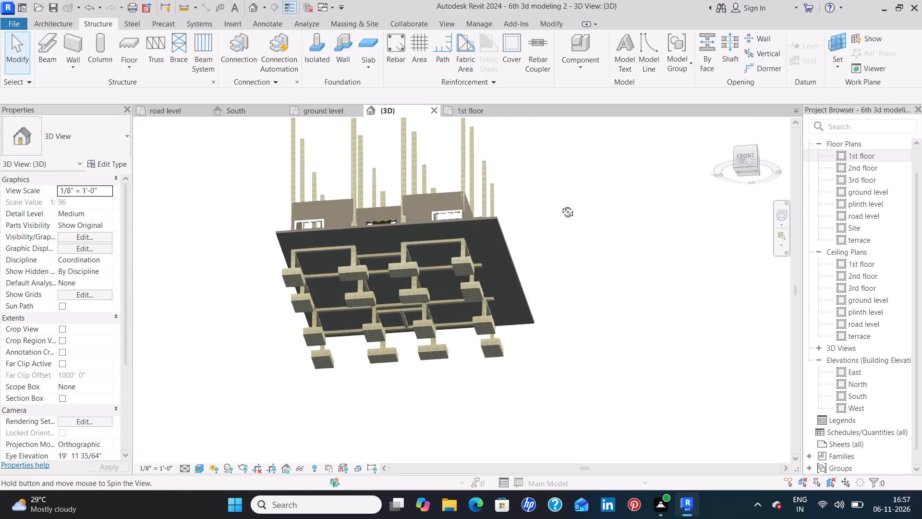
{"action": "middle_click_drag", "start_coordinate": [560, 205], "coordinate": [558, 168], "text": "shift"}
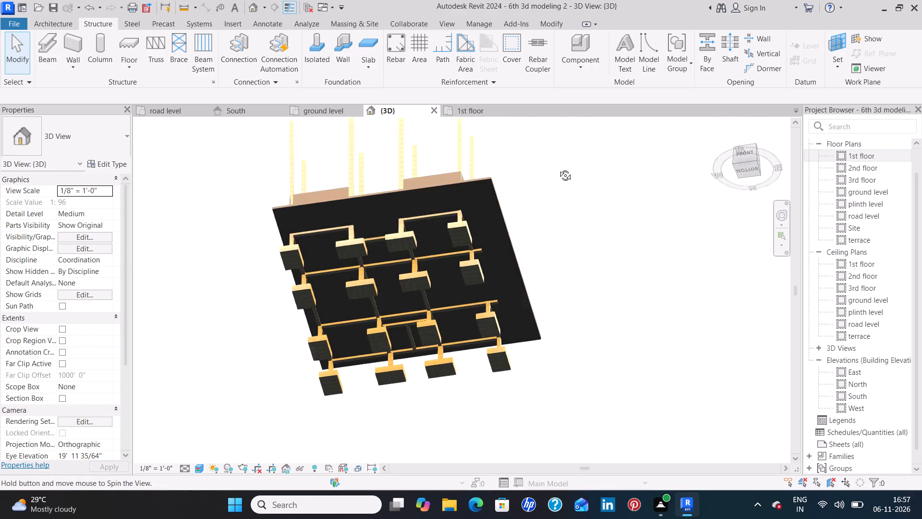
{"action": "middle_click_drag", "start_coordinate": [558, 168], "coordinate": [575, 208], "text": "shift"}
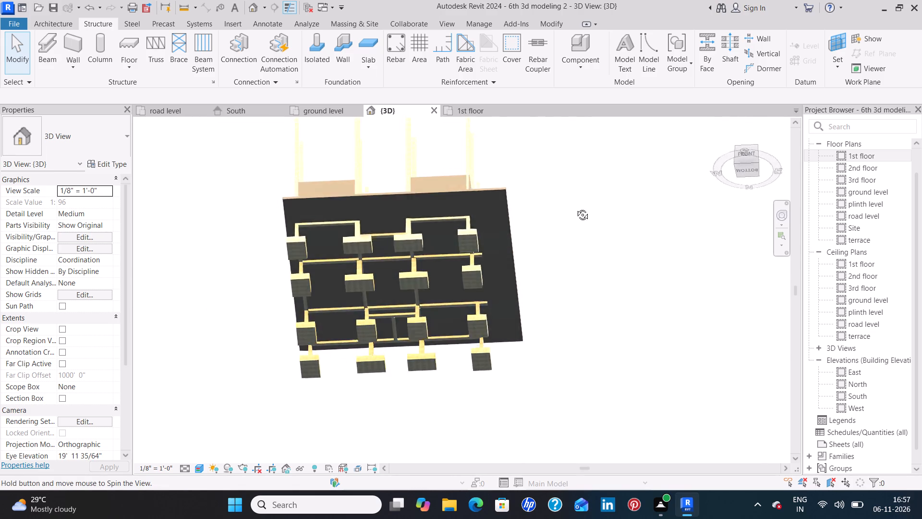
{"action": "middle_click_drag", "start_coordinate": [575, 208], "coordinate": [575, 357], "text": "shift"}
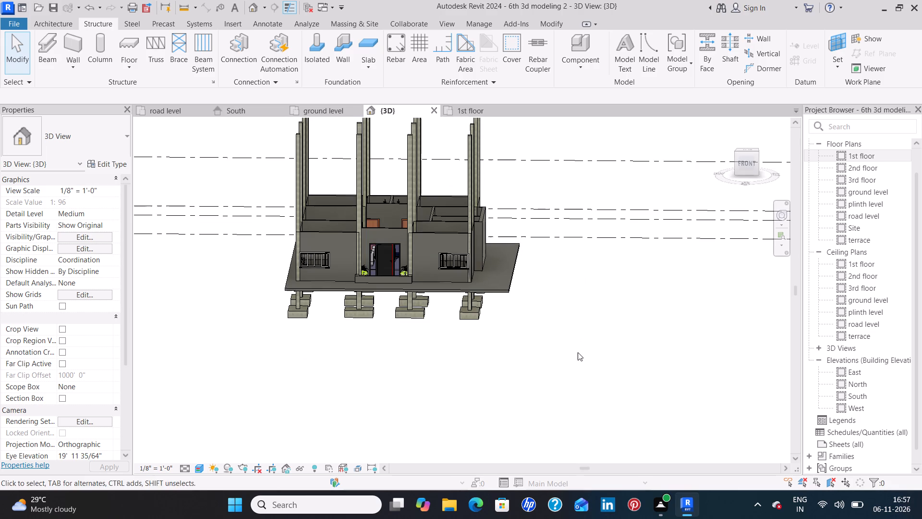
{"action": "scroll", "coordinate": [574, 332], "scroll_direction": "down", "scroll_amount": 3}
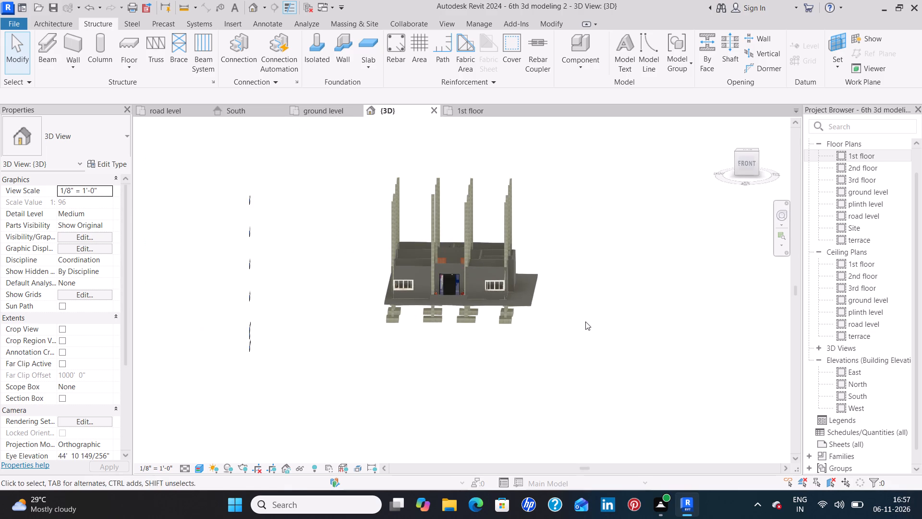
{"action": "middle_click_drag", "start_coordinate": [585, 321], "coordinate": [585, 346]}
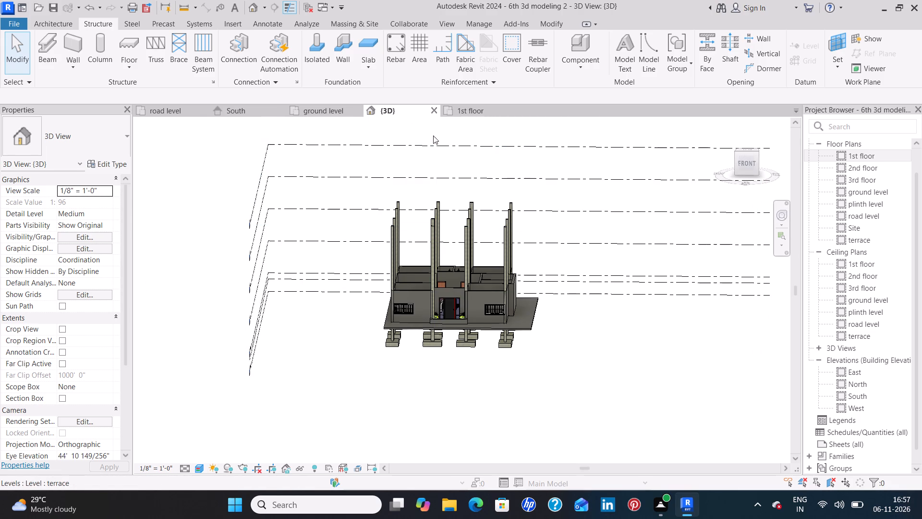
Start an Assembled Stair in the ground level plan with location line Run: Right, drawing a straight 10-riser, 8'-3" run westward along the front-left wall.
{"action": "left_click", "coordinate": [308, 109]}
{"action": "middle_click_drag", "start_coordinate": [476, 389], "coordinate": [474, 330]}
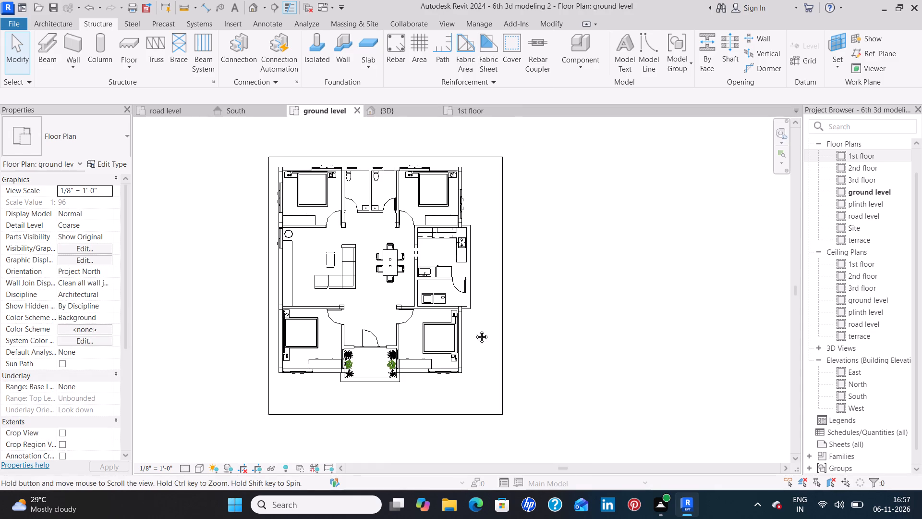
{"action": "middle_click_drag", "start_coordinate": [474, 330], "coordinate": [482, 269]}
{"action": "scroll", "coordinate": [326, 294], "scroll_direction": "up", "scroll_amount": 8}
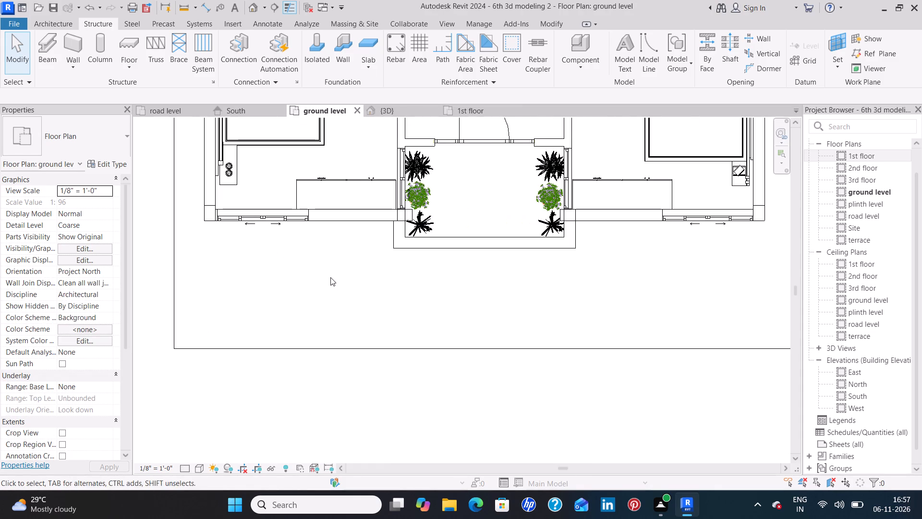
{"action": "middle_click_drag", "start_coordinate": [330, 277], "coordinate": [327, 316]}
{"action": "scroll", "coordinate": [327, 316], "scroll_direction": "up", "scroll_amount": 3}
{"action": "middle_click_drag", "start_coordinate": [329, 307], "coordinate": [427, 301]}
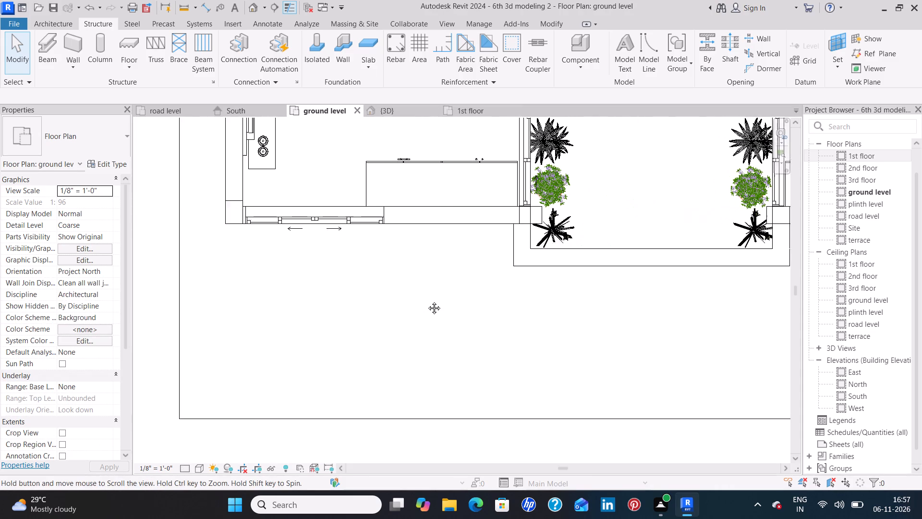
{"action": "middle_click_drag", "start_coordinate": [427, 301], "coordinate": [427, 301]}
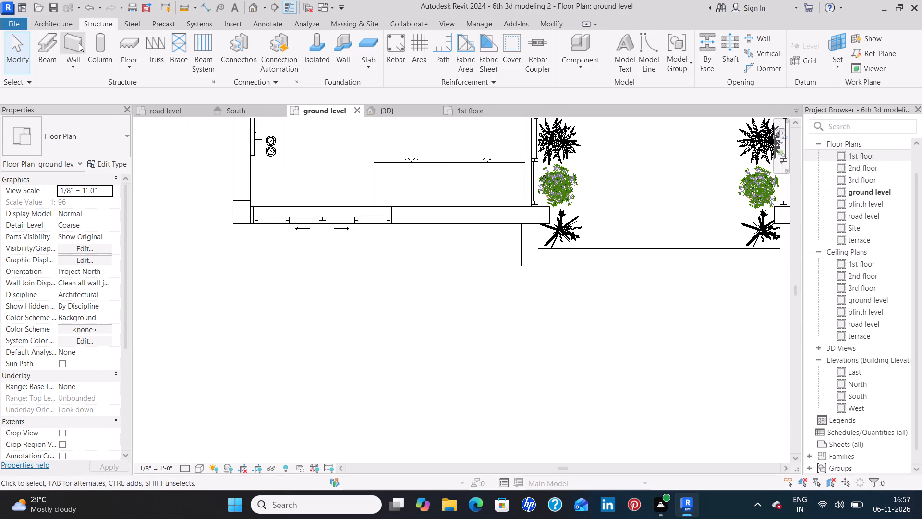
{"action": "left_click", "coordinate": [61, 24]}
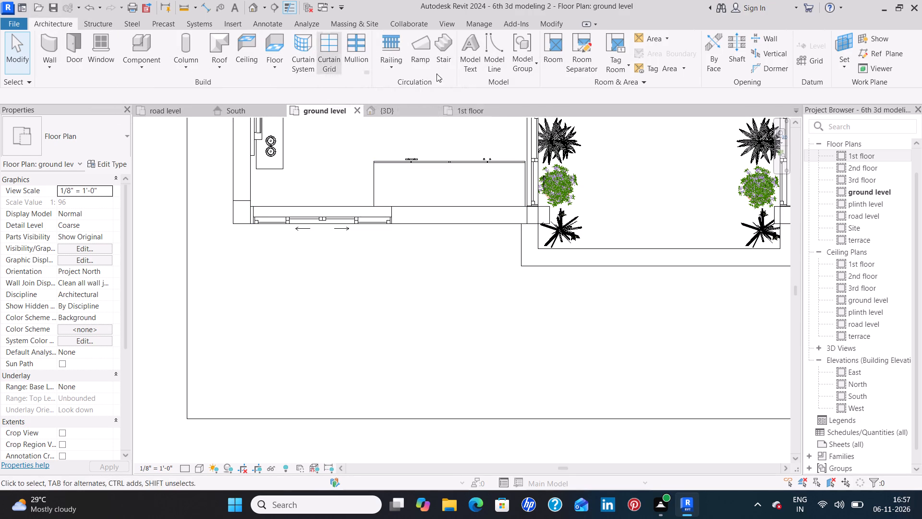
{"action": "left_click", "coordinate": [442, 47]}
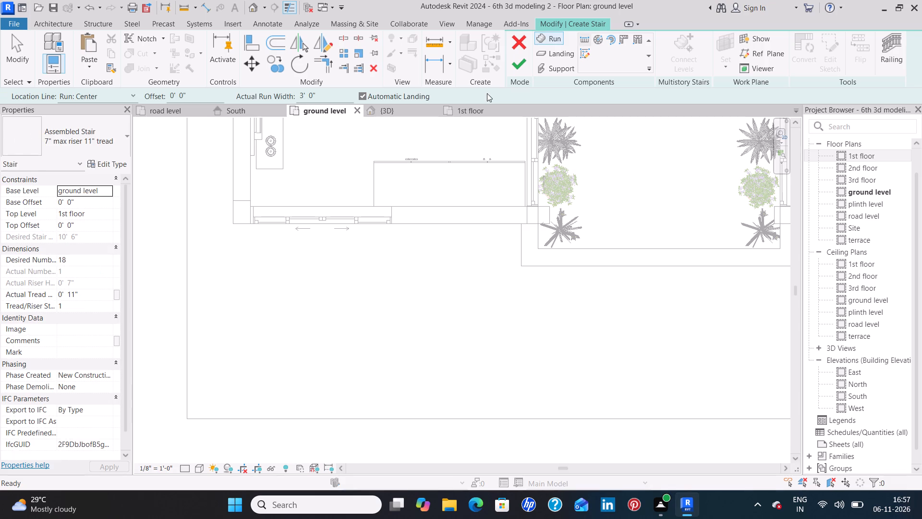
{"action": "left_click", "coordinate": [581, 40]}
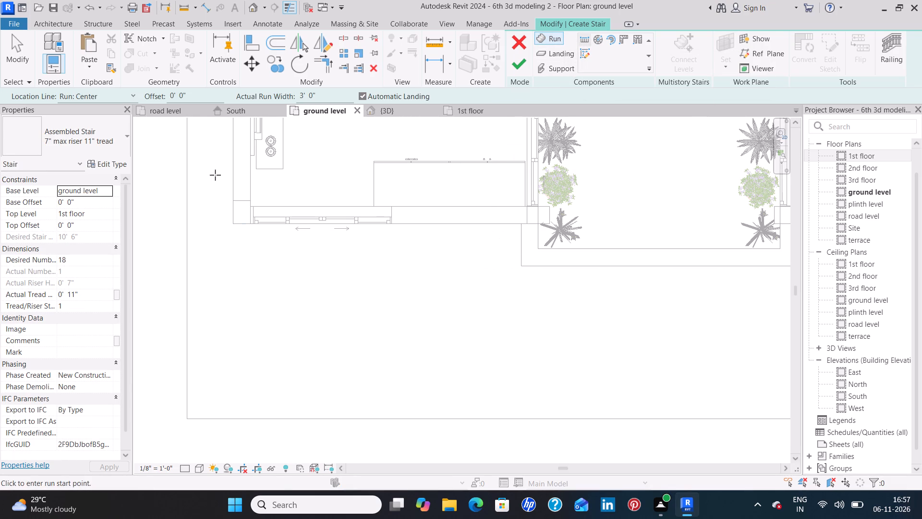
{"action": "left_click", "coordinate": [115, 93]}
{"action": "left_click", "coordinate": [105, 136]}
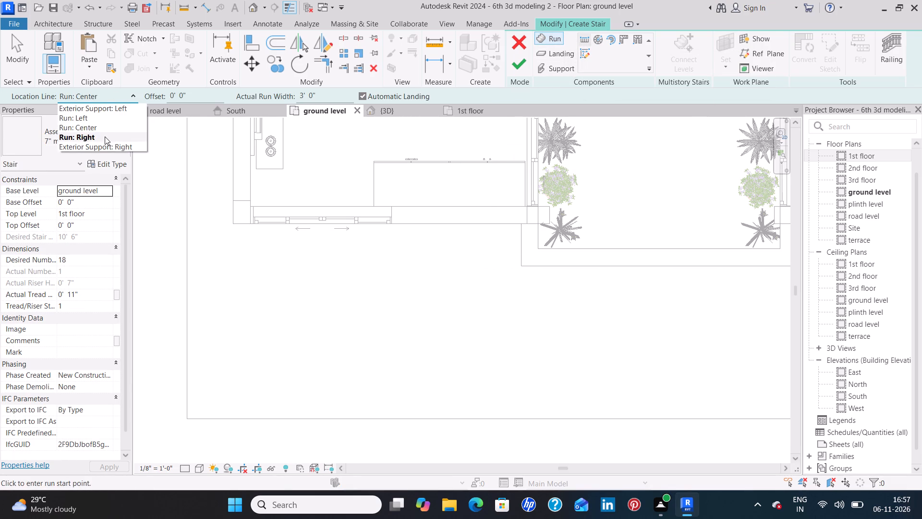
{"action": "left_click", "coordinate": [483, 237]}
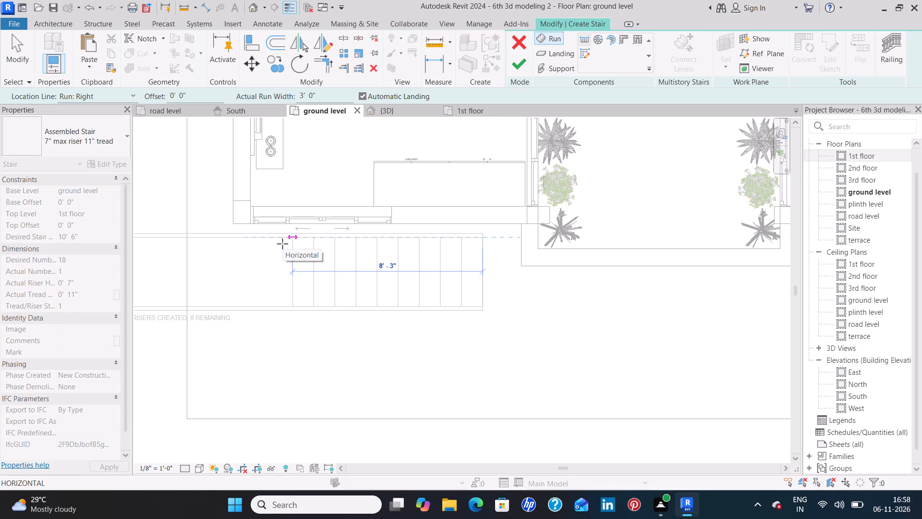
{"action": "left_click", "coordinate": [282, 244]}
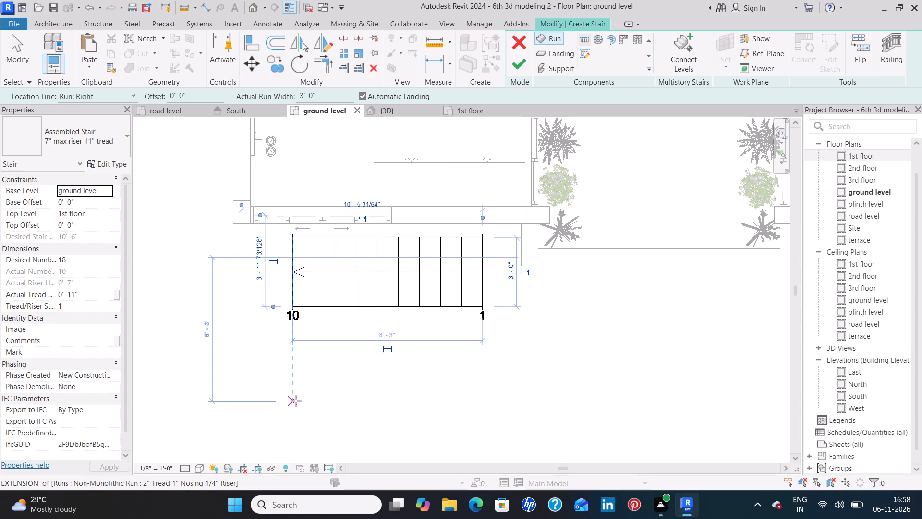
Draw the parallel return run with the remaining 8 risers and an automatic landing, and finish the U-shaped stair.
{"action": "left_click", "coordinate": [294, 401]}
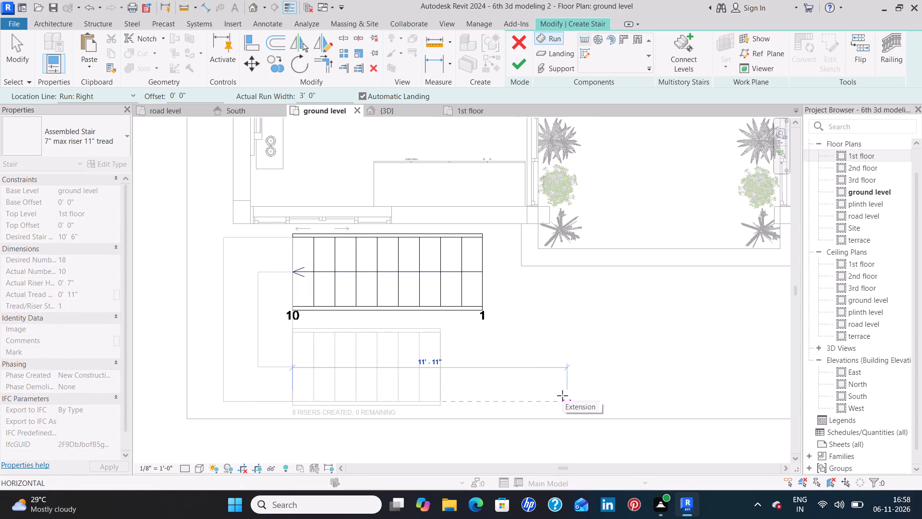
{"action": "left_click", "coordinate": [562, 395]}
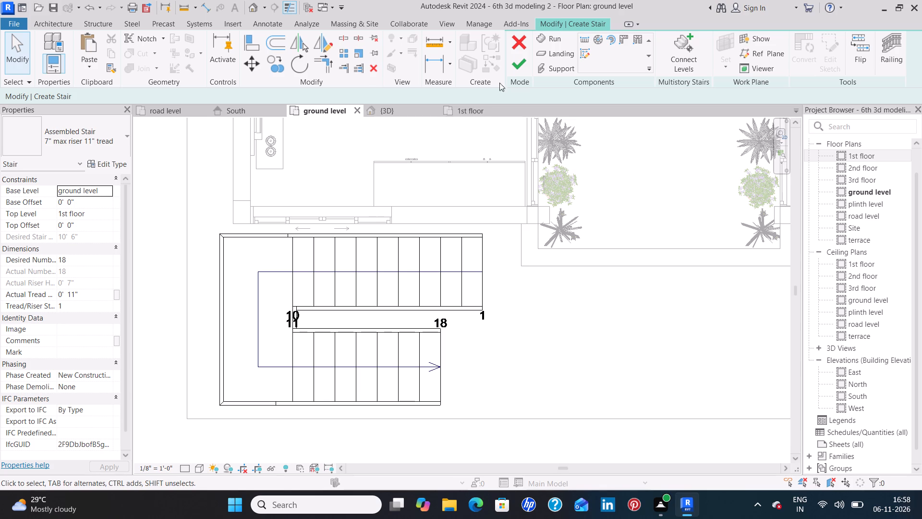
{"action": "left_click", "coordinate": [514, 63]}
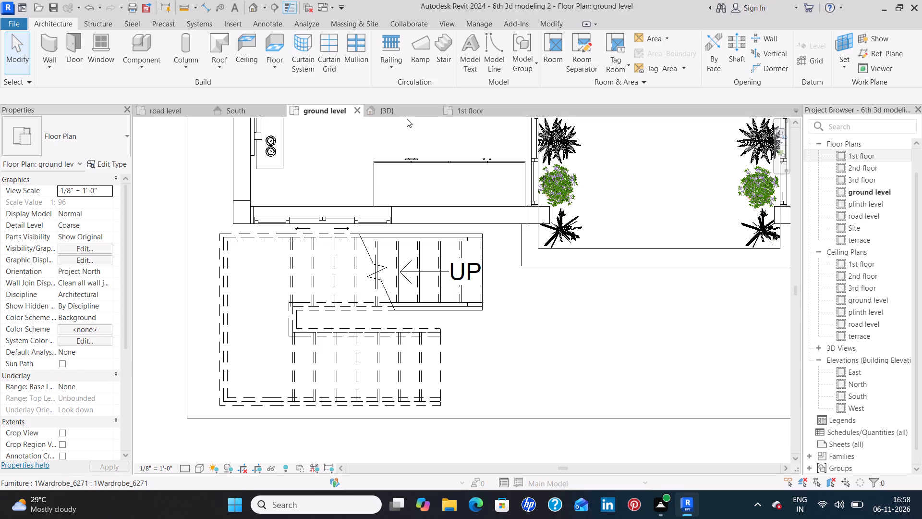
Check the new stair in 3D, and nudge it slightly westward along the front wall in the ground level plan.
{"action": "left_click", "coordinate": [399, 112]}
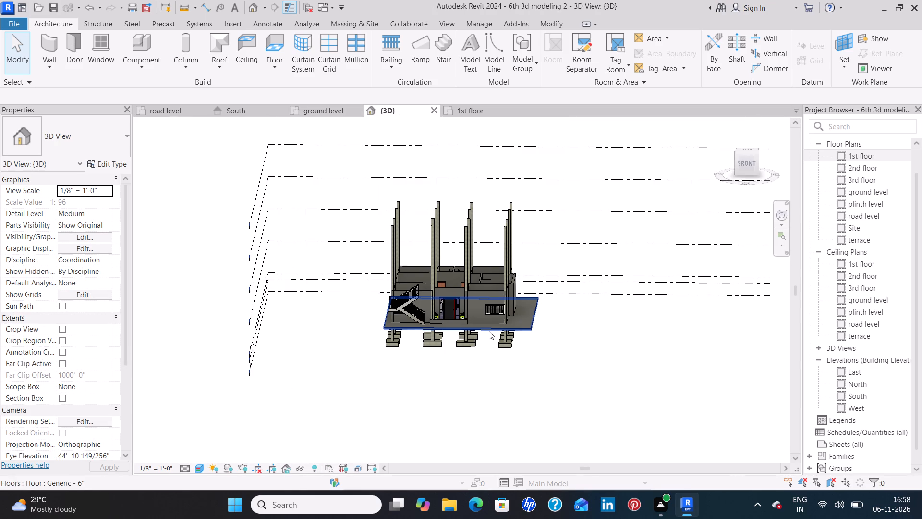
{"action": "scroll", "coordinate": [424, 305], "scroll_direction": "up", "scroll_amount": 12}
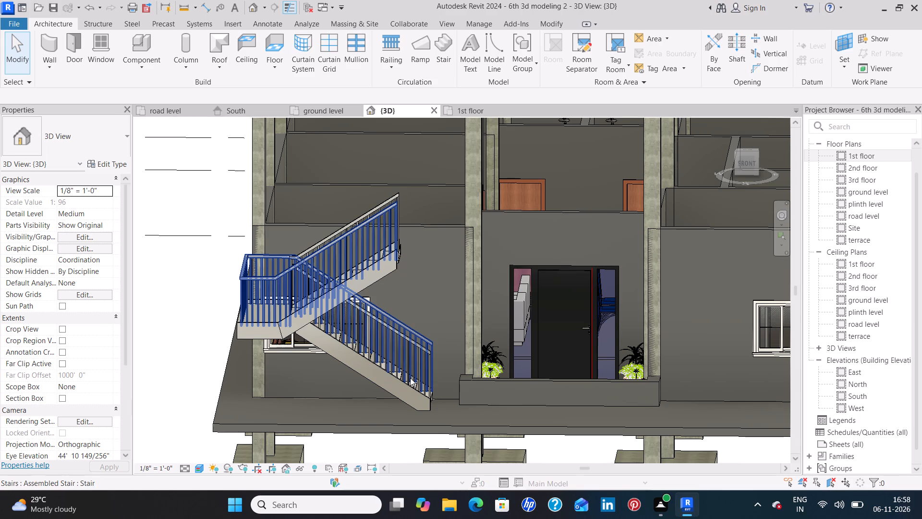
{"action": "left_click", "coordinate": [320, 106]}
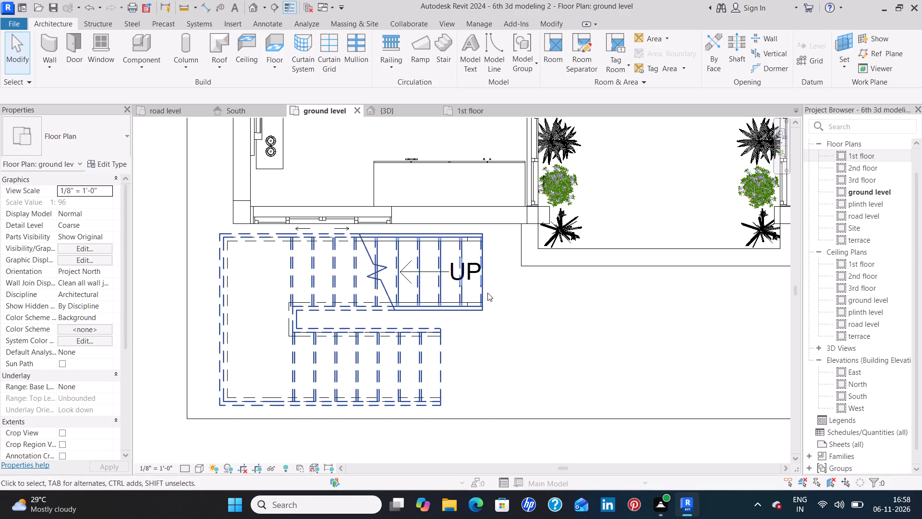
{"action": "left_click", "coordinate": [479, 292]}
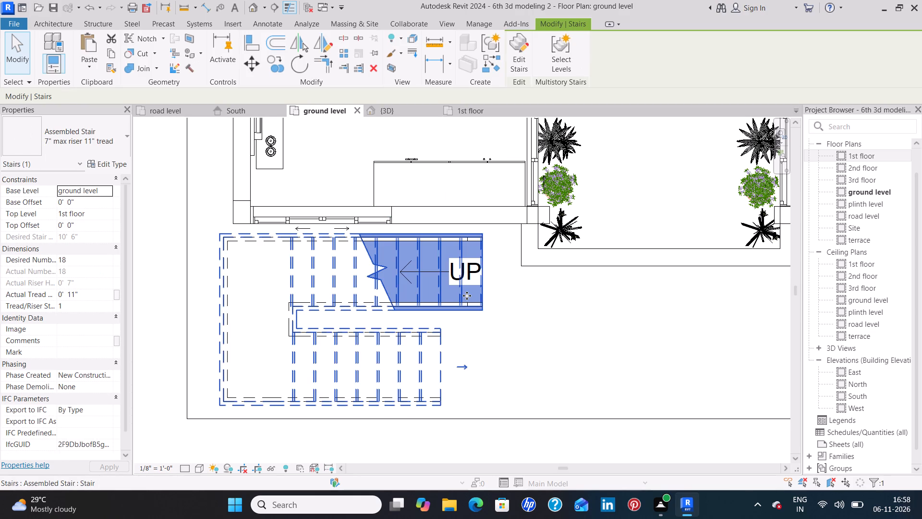
{"action": "key", "text": "Left"}
{"action": "key", "text": "Left"}
{"action": "key", "text": "Left"}
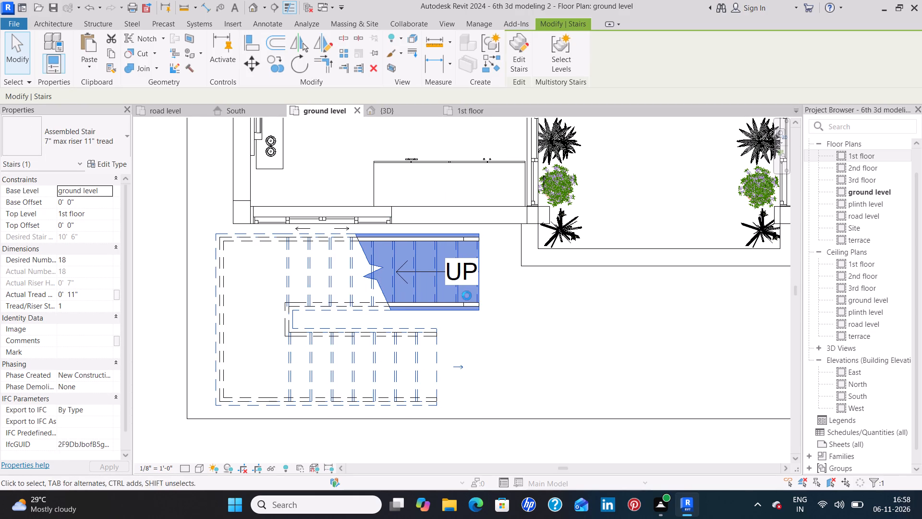
{"action": "key", "text": "Left"}
{"action": "key", "text": "Left"}
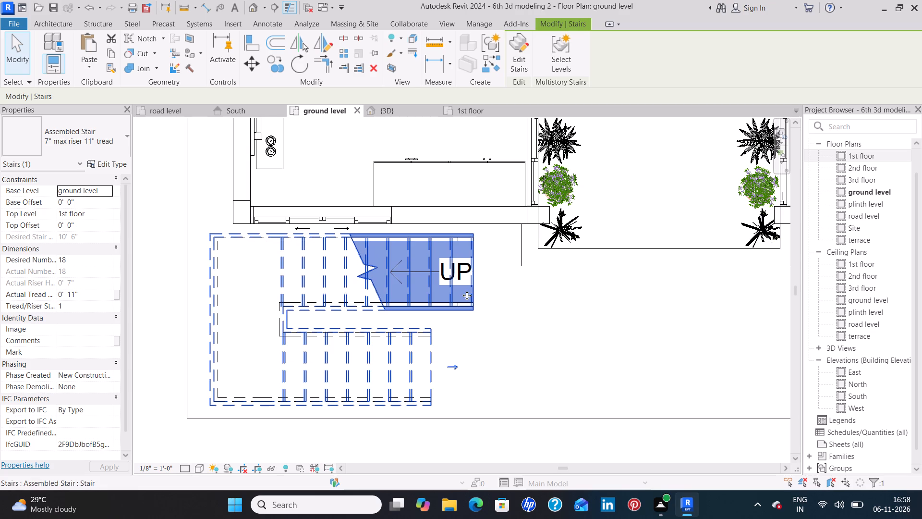
{"action": "key", "text": "Left"}
{"action": "key", "text": "Left"}
{"action": "key", "text": "Left"}
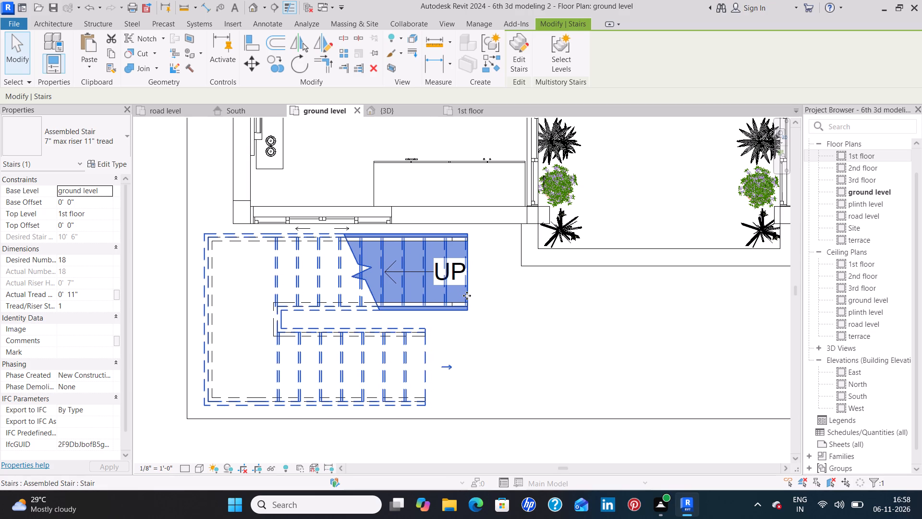
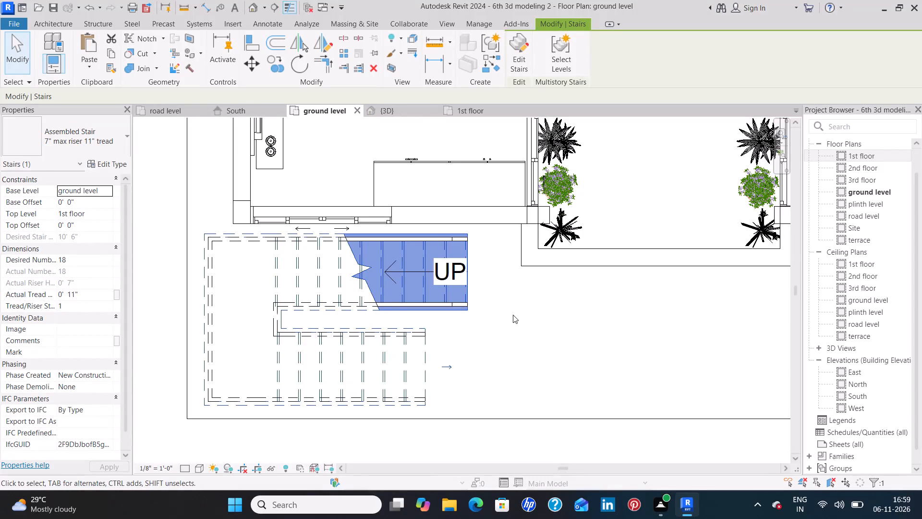
Set both the Right Support and Left Support of the stair's type to None, and check the stair in 3D.
{"action": "left_click", "coordinate": [406, 109]}
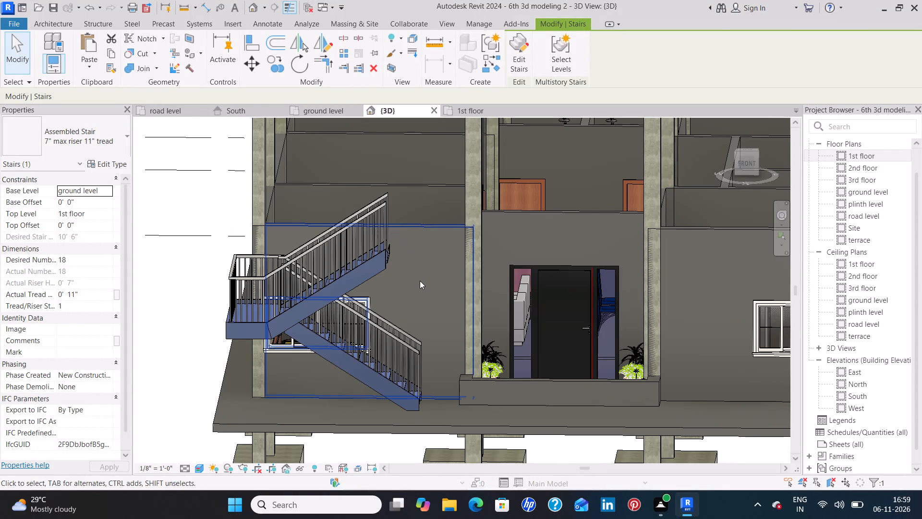
{"action": "scroll", "coordinate": [422, 276], "scroll_direction": "down", "scroll_amount": 1}
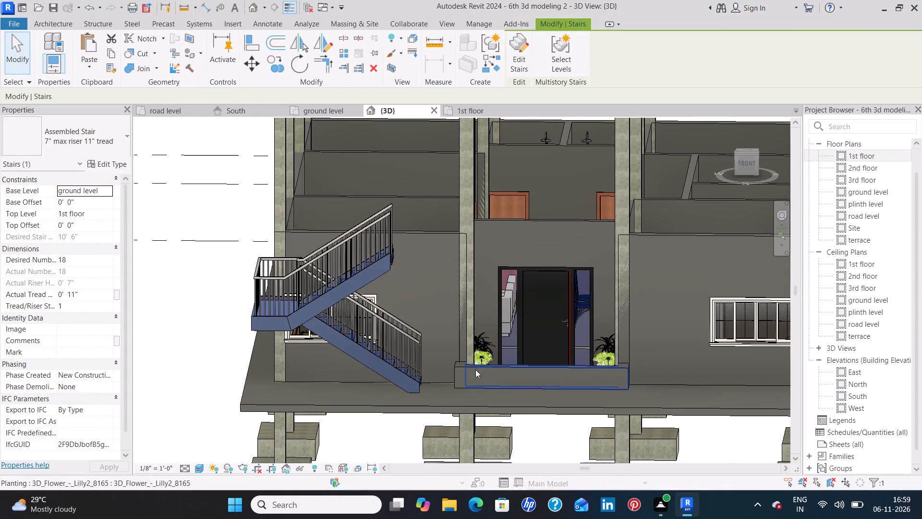
{"action": "middle_click_drag", "start_coordinate": [526, 380], "coordinate": [465, 395], "text": "shift"}
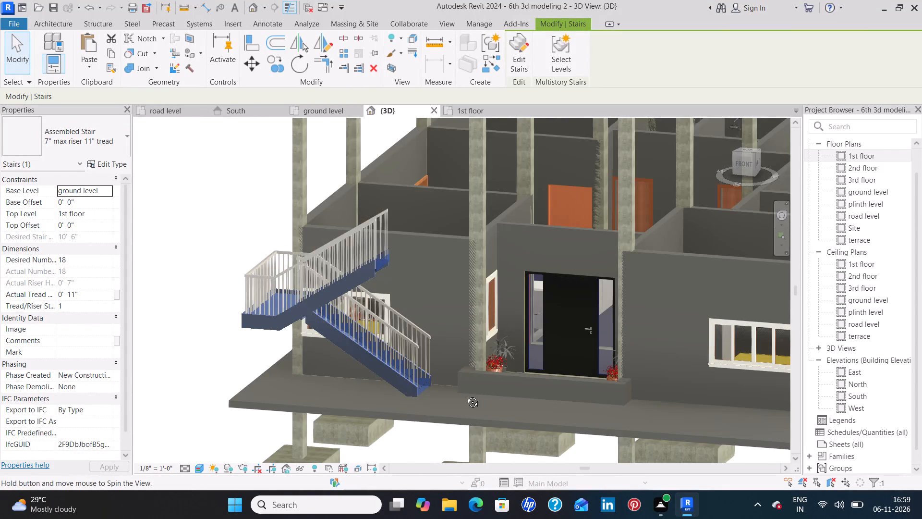
{"action": "middle_click_drag", "start_coordinate": [465, 395], "coordinate": [369, 394], "text": "shift"}
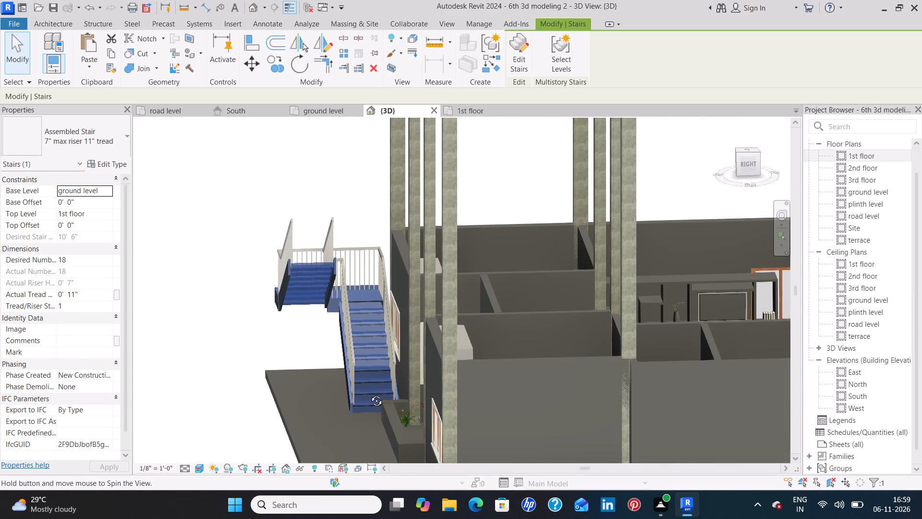
{"action": "middle_click_drag", "start_coordinate": [369, 394], "coordinate": [582, 410], "text": "shift"}
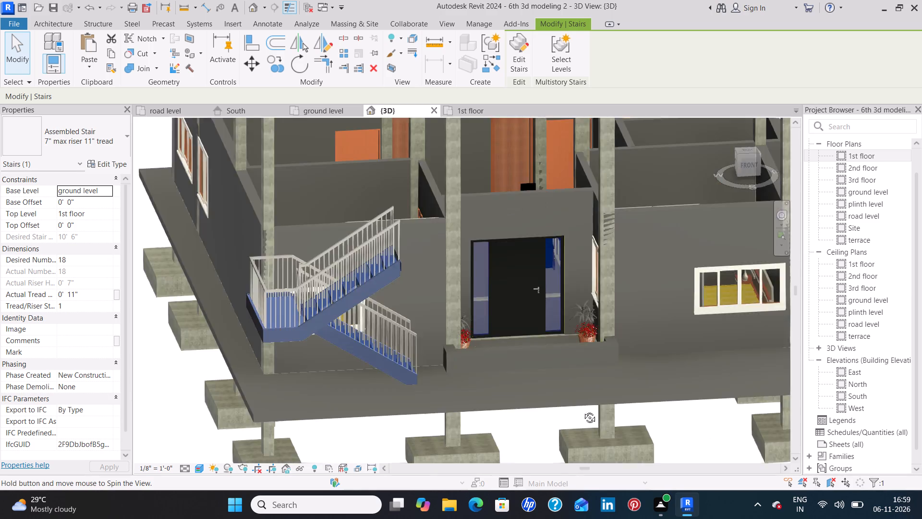
{"action": "middle_click_drag", "start_coordinate": [582, 410], "coordinate": [611, 408], "text": "shift"}
{"action": "left_click", "coordinate": [112, 169]}
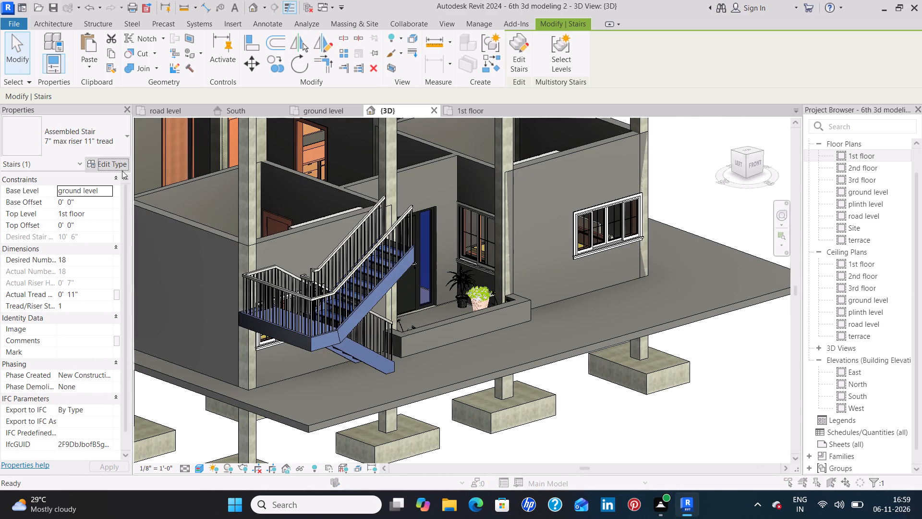
{"action": "left_click", "coordinate": [540, 296]}
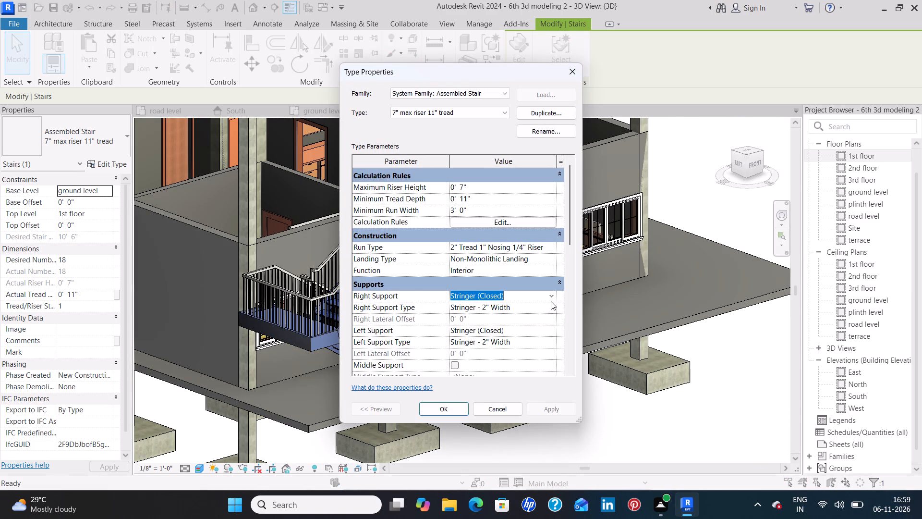
{"action": "left_click", "coordinate": [551, 299]}
{"action": "left_click", "coordinate": [521, 305]}
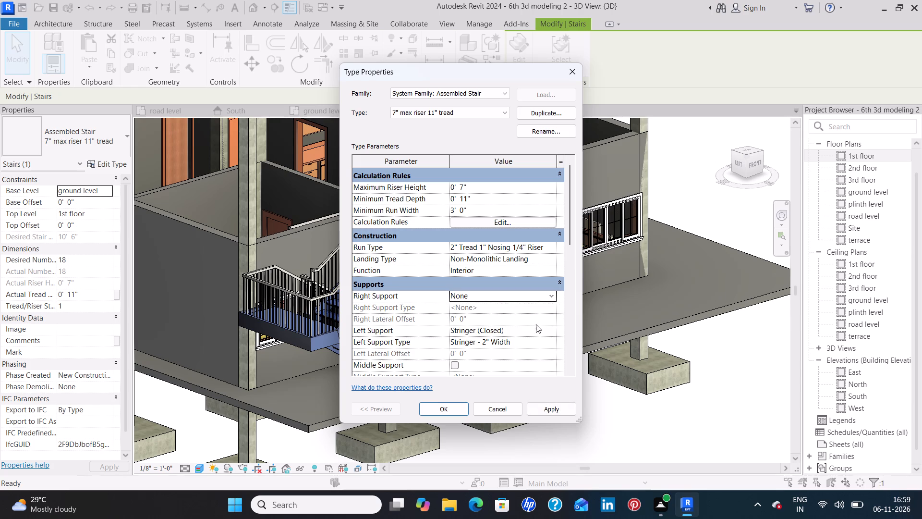
{"action": "left_click", "coordinate": [552, 330]}
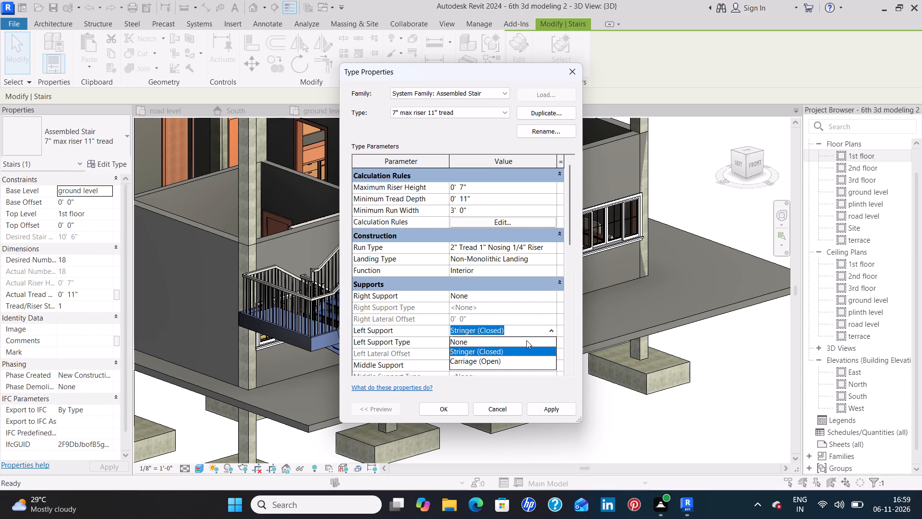
{"action": "left_click", "coordinate": [526, 340]}
{"action": "left_click", "coordinate": [542, 405]}
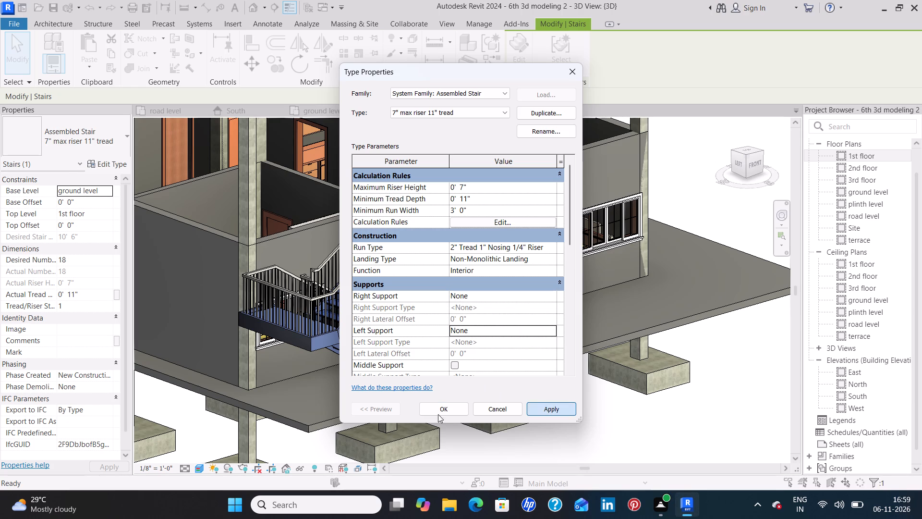
{"action": "left_click", "coordinate": [446, 410]}
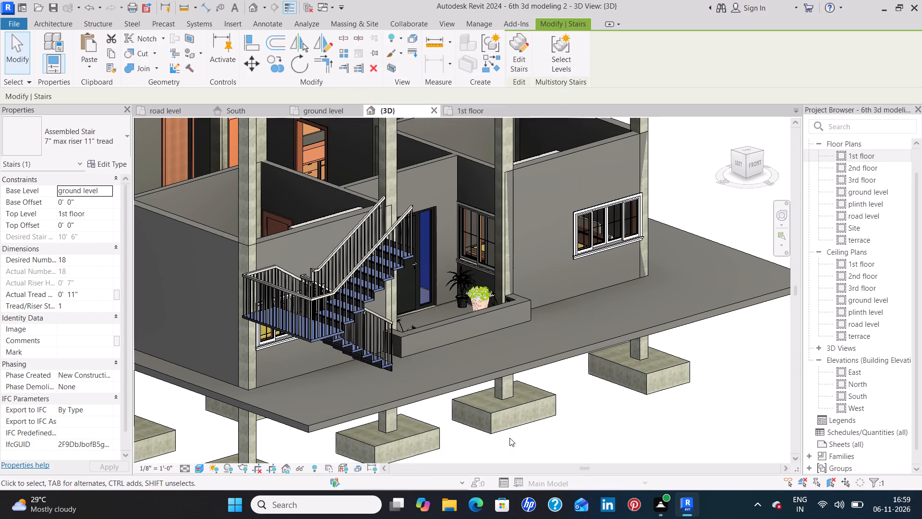
{"action": "left_click", "coordinate": [593, 421]}
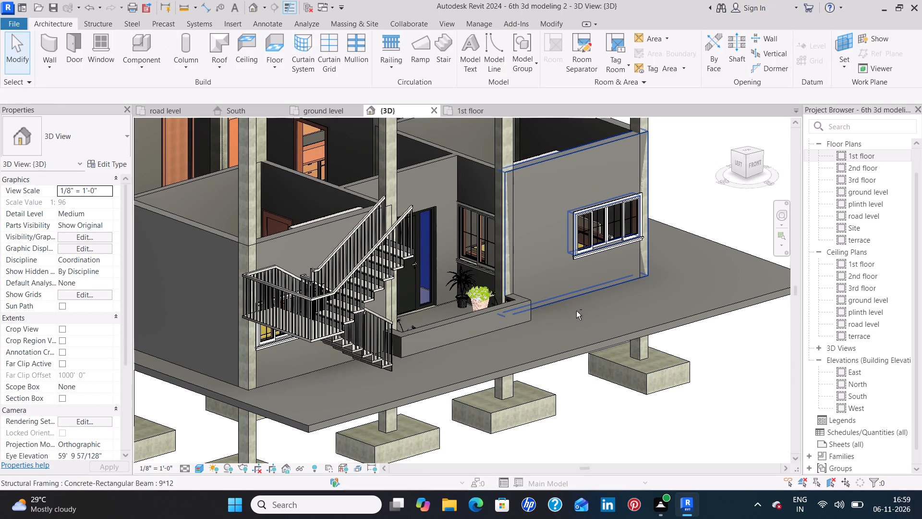
{"action": "middle_click_drag", "start_coordinate": [576, 311], "coordinate": [322, 370], "text": "shift"}
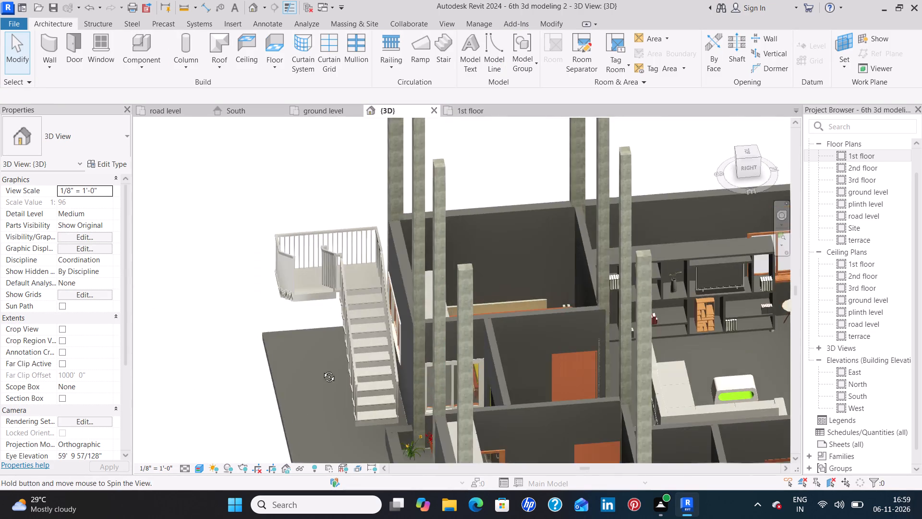
{"action": "middle_click_drag", "start_coordinate": [322, 370], "coordinate": [457, 409], "text": "shift"}
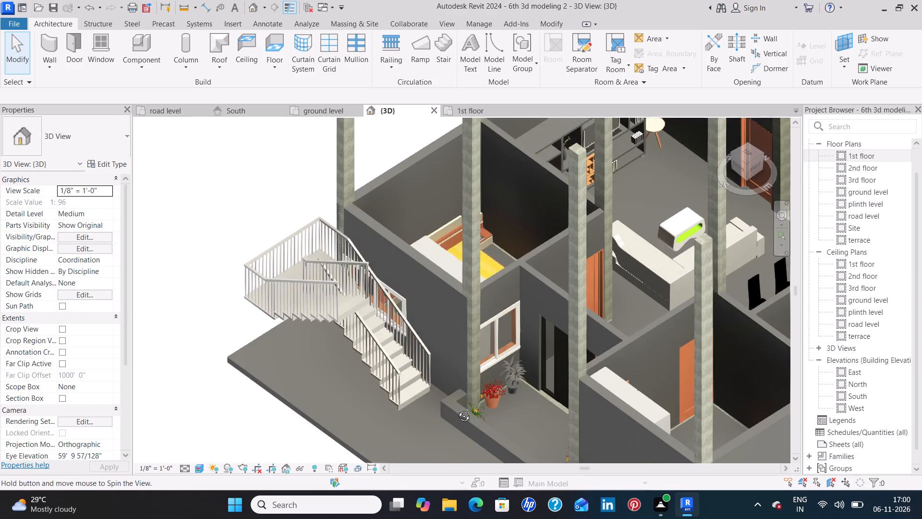
{"action": "middle_click_drag", "start_coordinate": [457, 409], "coordinate": [485, 409], "text": "shift"}
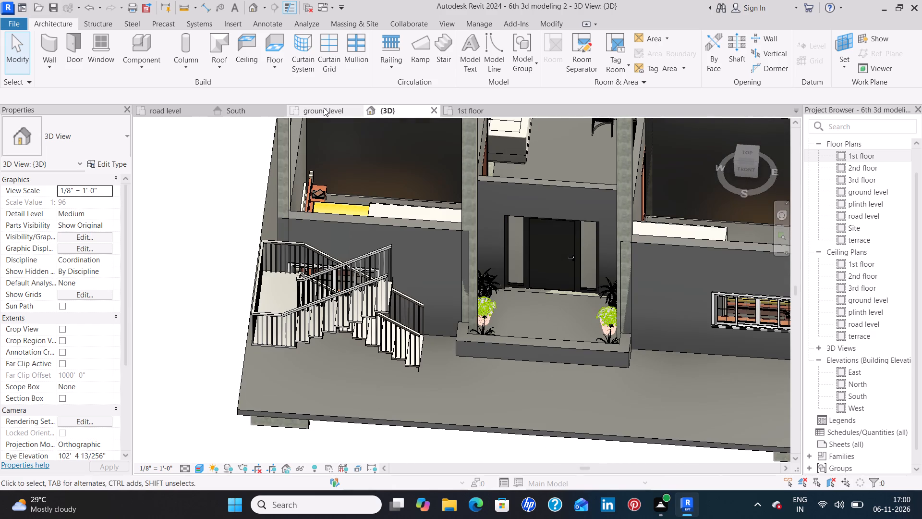
Begin a Generic - 6" floor in the ground level plan with its Level set to 1st floor.
{"action": "left_click", "coordinate": [324, 108]}
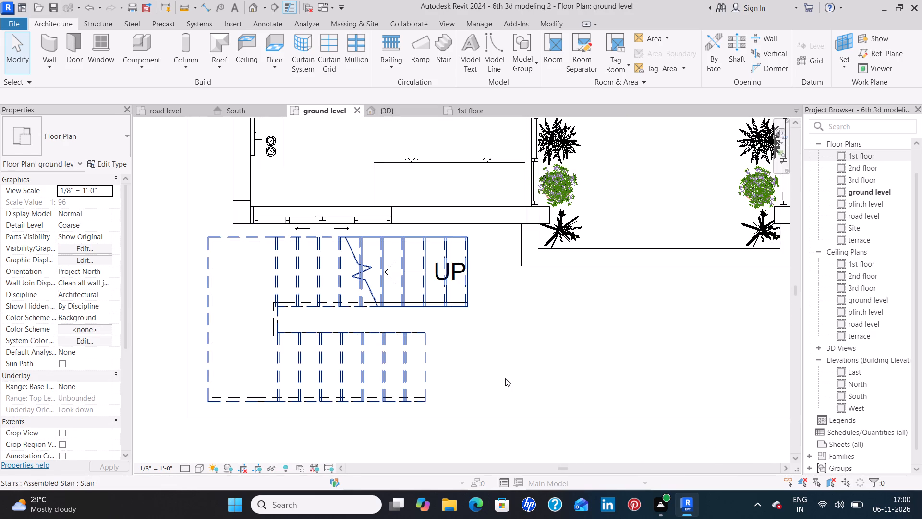
{"action": "scroll", "coordinate": [491, 375], "scroll_direction": "down", "scroll_amount": 4}
{"action": "middle_click_drag", "start_coordinate": [548, 380], "coordinate": [467, 395]}
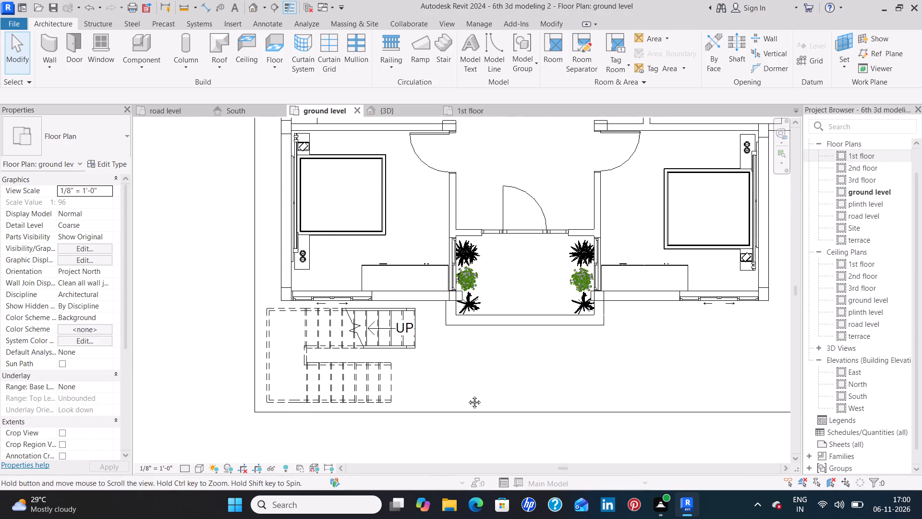
{"action": "middle_click_drag", "start_coordinate": [467, 395], "coordinate": [456, 397]}
{"action": "scroll", "coordinate": [448, 398], "scroll_direction": "down", "scroll_amount": 2}
{"action": "middle_click_drag", "start_coordinate": [599, 373], "coordinate": [584, 394]}
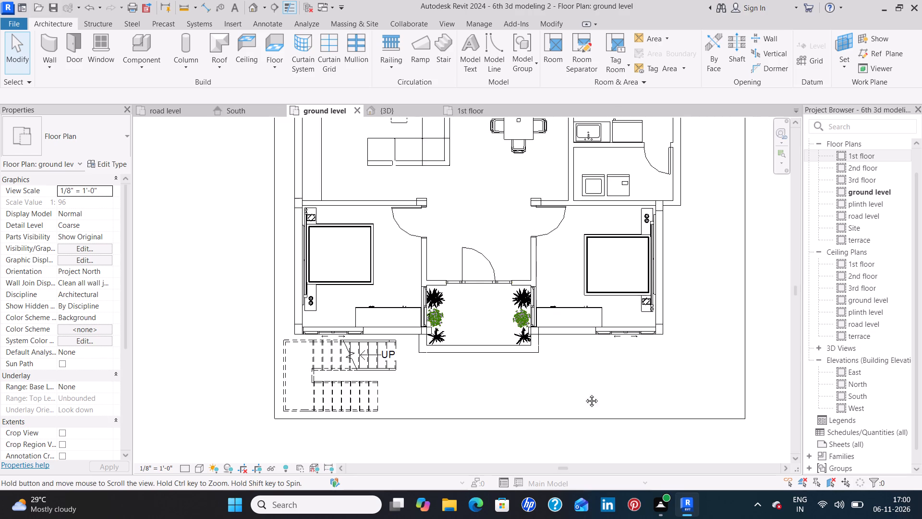
{"action": "middle_click_drag", "start_coordinate": [584, 394], "coordinate": [566, 416]}
{"action": "scroll", "coordinate": [562, 416], "scroll_direction": "down", "scroll_amount": 2}
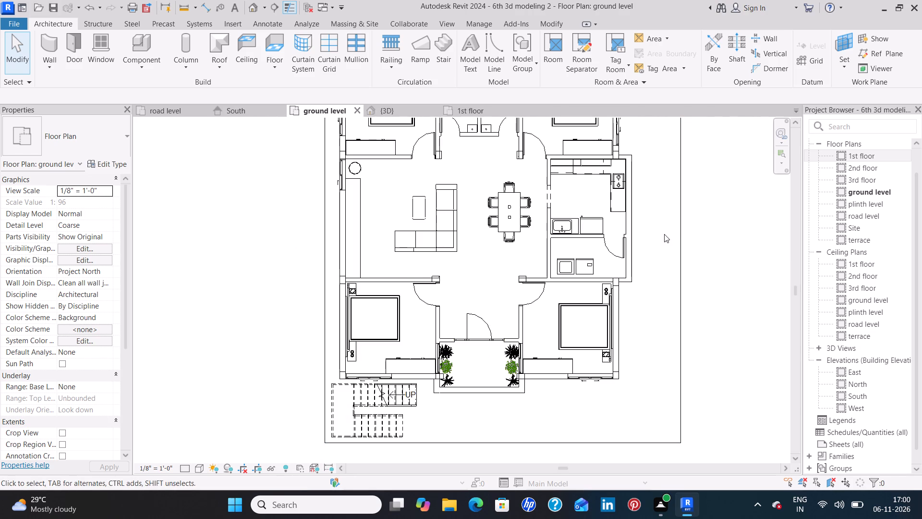
{"action": "middle_click_drag", "start_coordinate": [656, 237], "coordinate": [646, 294]}
{"action": "scroll", "coordinate": [646, 294], "scroll_direction": "down", "scroll_amount": 2}
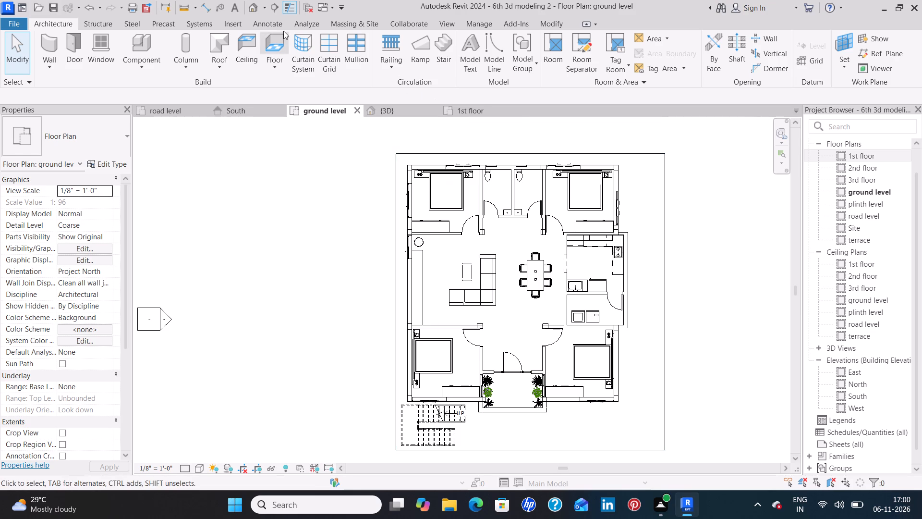
{"action": "left_click", "coordinate": [268, 39]}
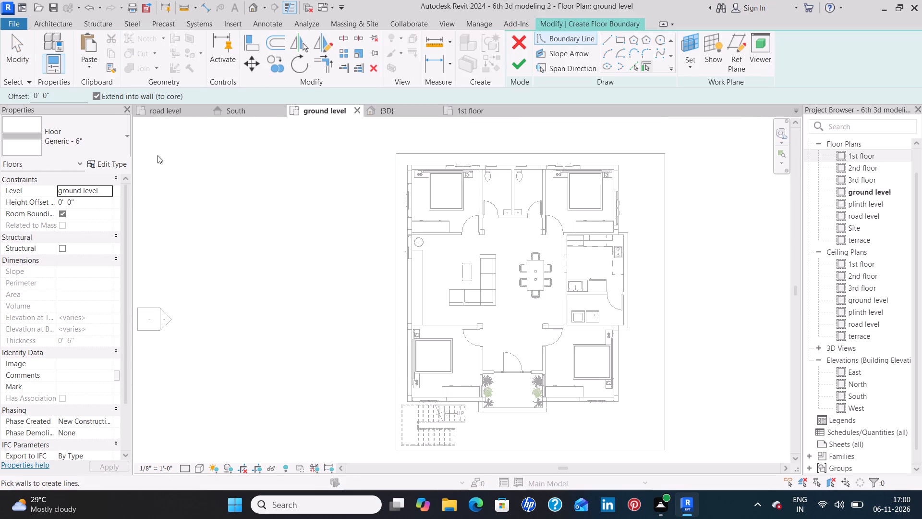
{"action": "left_click", "coordinate": [109, 187]}
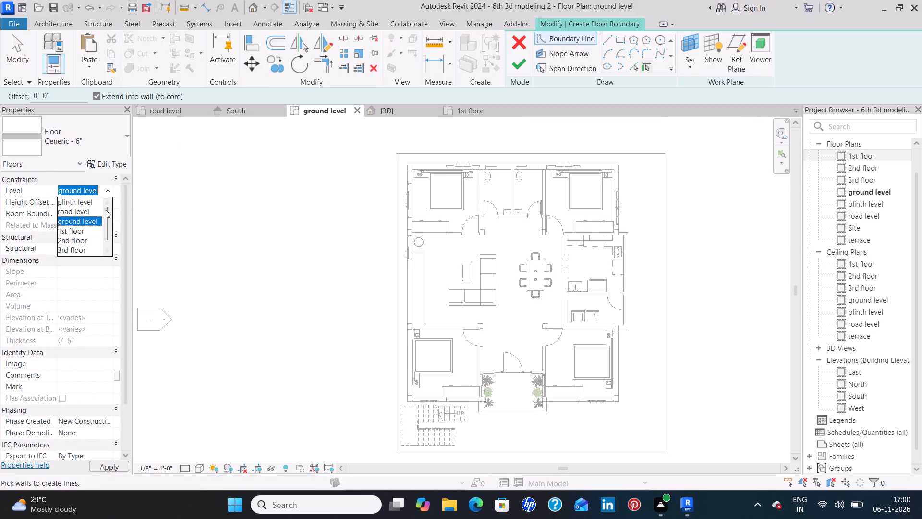
{"action": "left_click", "coordinate": [86, 232]}
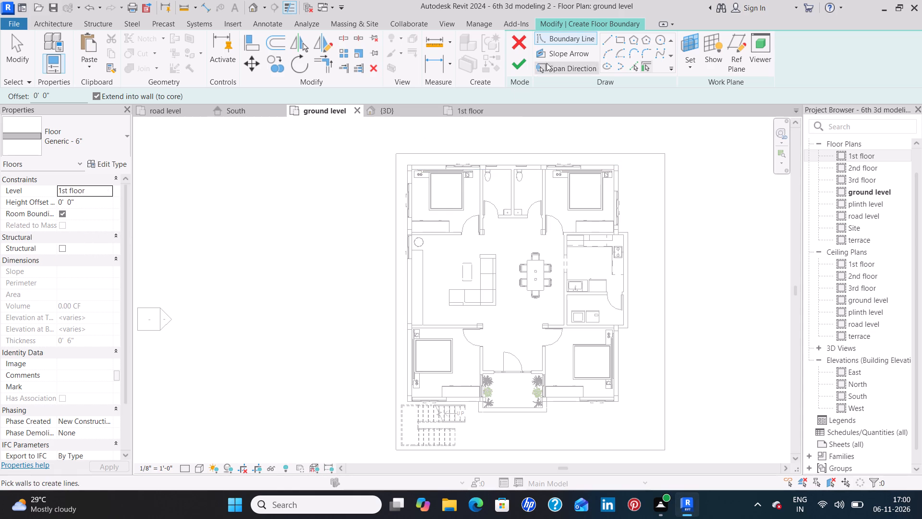
Draw the first straight floor boundary line along the north outer wall face, from the house's northwest corner to its northeast corner.
{"action": "left_click", "coordinate": [559, 40]}
{"action": "scroll", "coordinate": [412, 153], "scroll_direction": "up", "scroll_amount": 11}
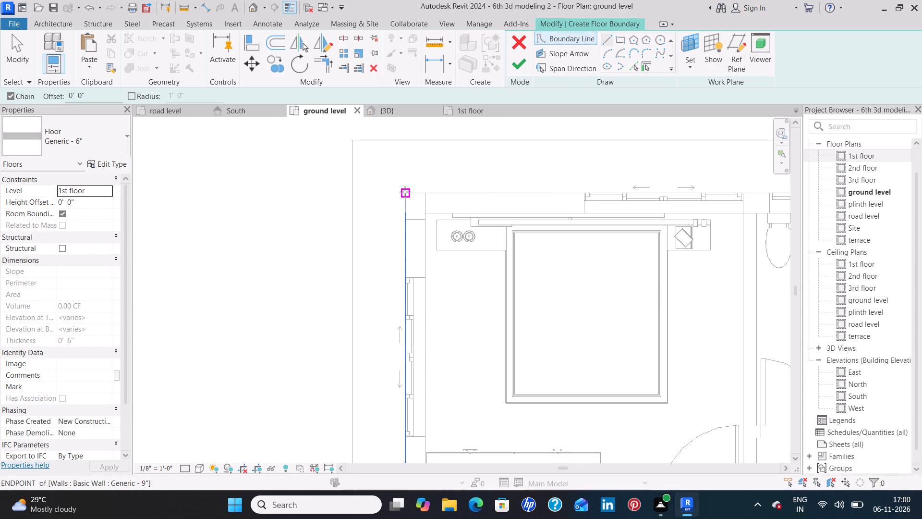
{"action": "left_click", "coordinate": [405, 192]}
{"action": "middle_click_drag", "start_coordinate": [686, 193], "coordinate": [319, 205]}
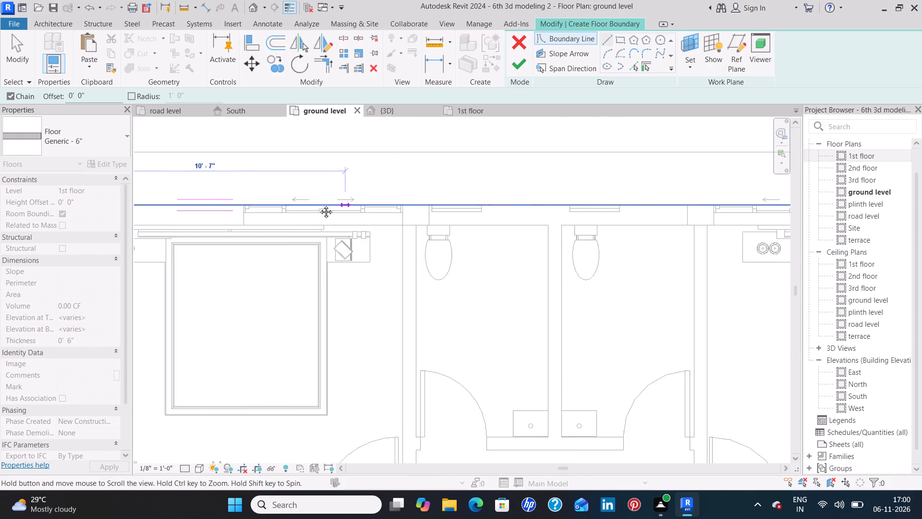
{"action": "middle_click_drag", "start_coordinate": [319, 205], "coordinate": [315, 205]}
{"action": "middle_click_drag", "start_coordinate": [622, 198], "coordinate": [388, 198]}
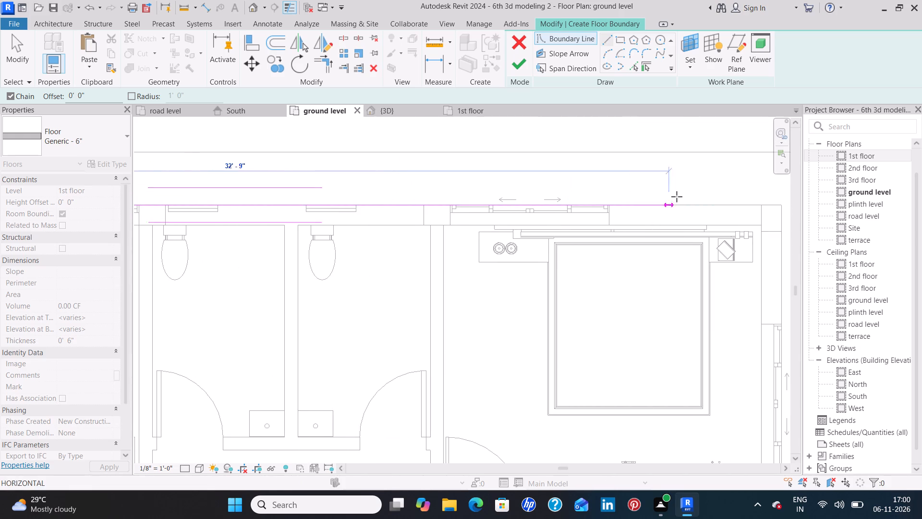
{"action": "middle_click_drag", "start_coordinate": [677, 197], "coordinate": [474, 198]}
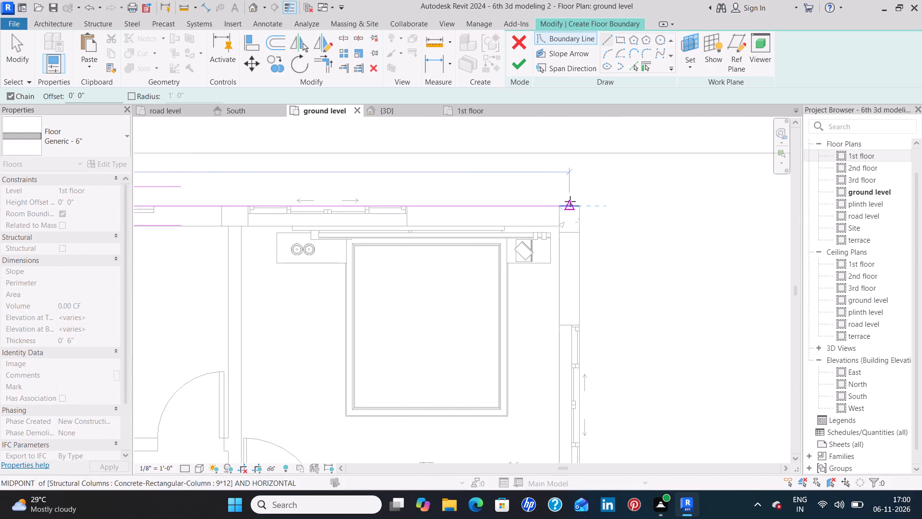
{"action": "left_click", "coordinate": [580, 206]}
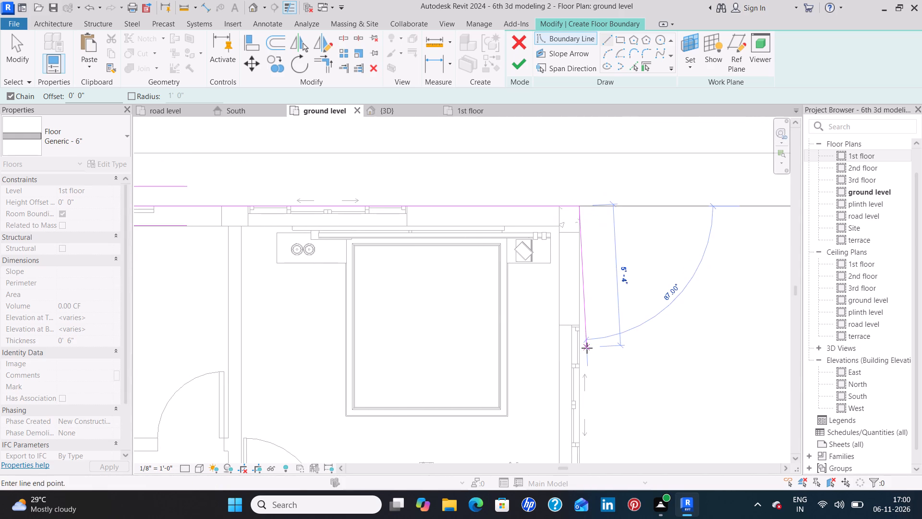
Continue the floor boundary down the east wall face and around the kitchen's 1'-9" projection, back to the front bedroom's east wall.
{"action": "middle_click_drag", "start_coordinate": [587, 340], "coordinate": [571, 133]}
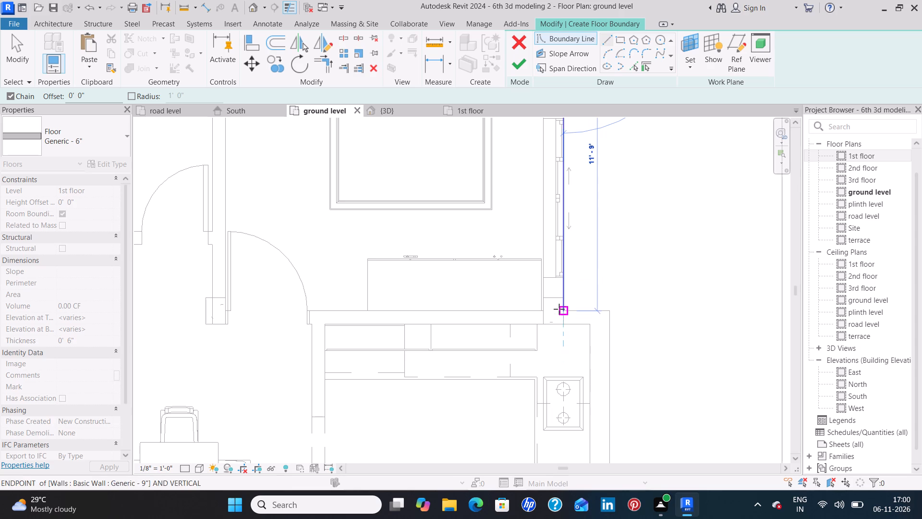
{"action": "left_click", "coordinate": [559, 309]}
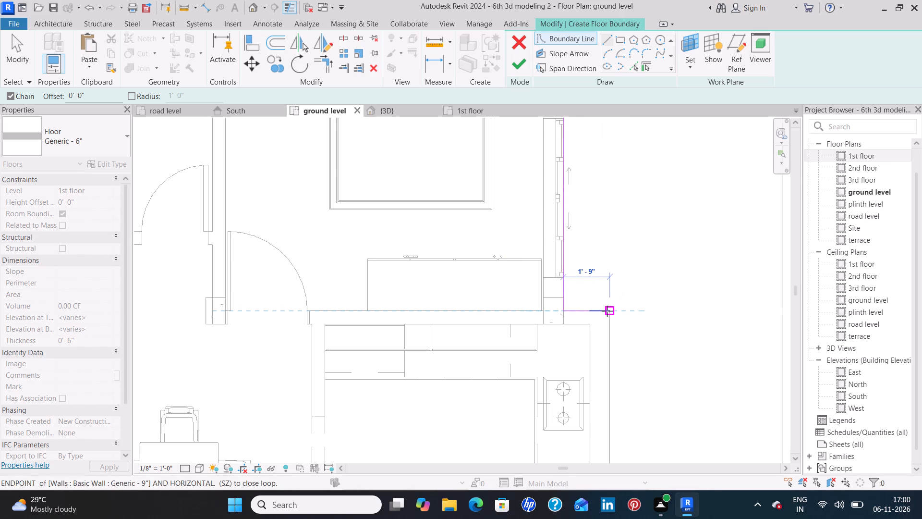
{"action": "left_click", "coordinate": [607, 311]}
{"action": "middle_click_drag", "start_coordinate": [602, 412], "coordinate": [597, 220]}
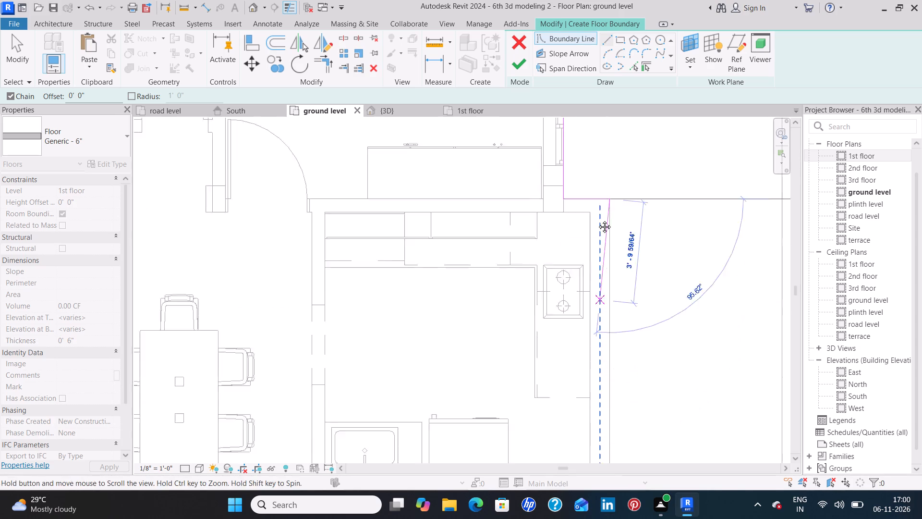
{"action": "middle_click_drag", "start_coordinate": [597, 220], "coordinate": [591, 179]}
{"action": "middle_click_drag", "start_coordinate": [616, 370], "coordinate": [606, 196]}
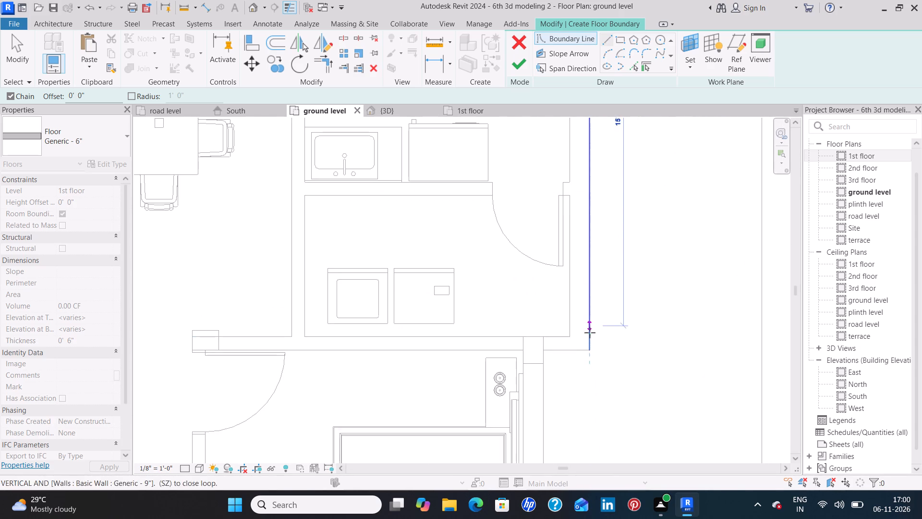
{"action": "left_click", "coordinate": [589, 350]}
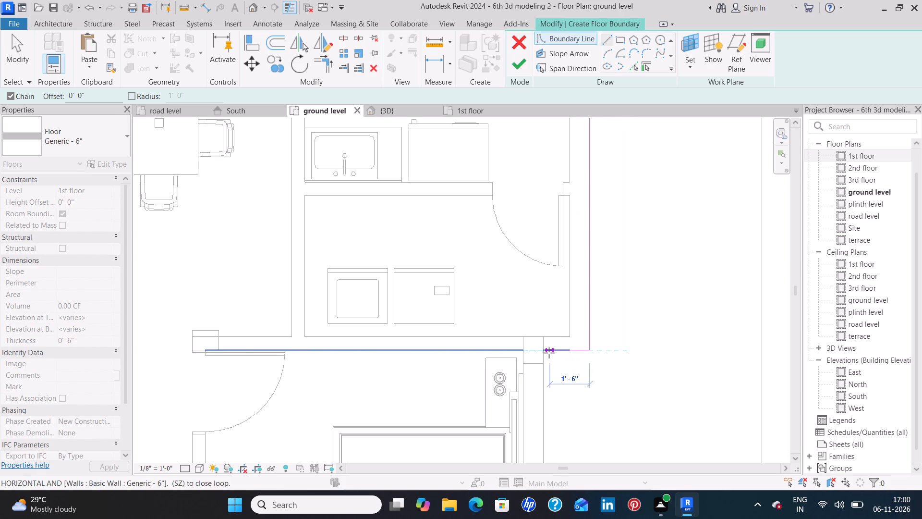
{"action": "left_click", "coordinate": [544, 352]}
Continue the floor boundary down the front bedroom's east wall to the southeast corner, and 12'-6" along the south wall face to the entrance porch.
{"action": "middle_click_drag", "start_coordinate": [540, 385], "coordinate": [550, 248]}
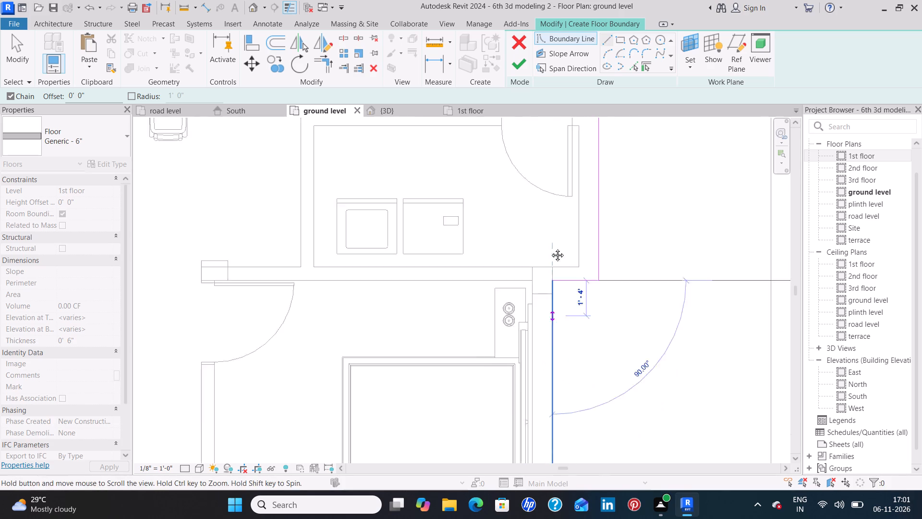
{"action": "middle_click_drag", "start_coordinate": [550, 248], "coordinate": [550, 180]}
{"action": "middle_click_drag", "start_coordinate": [556, 362], "coordinate": [573, 153]}
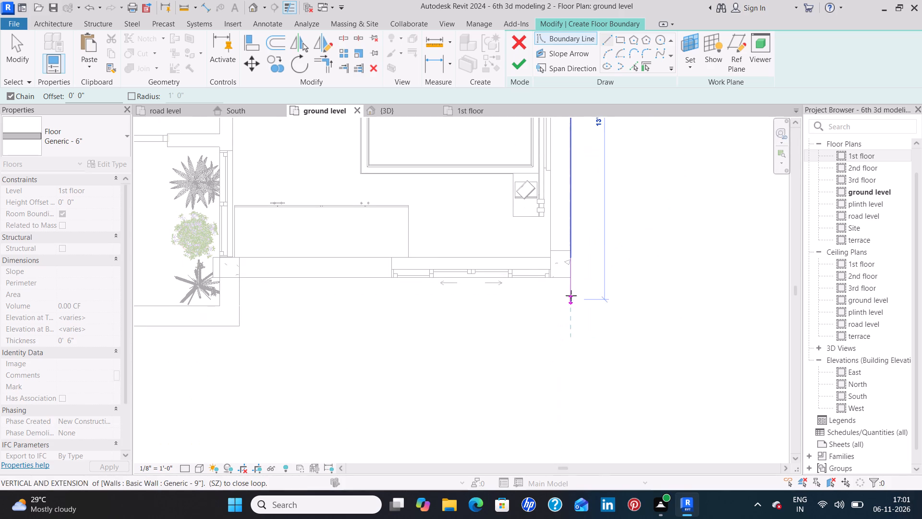
{"action": "left_click", "coordinate": [572, 279]}
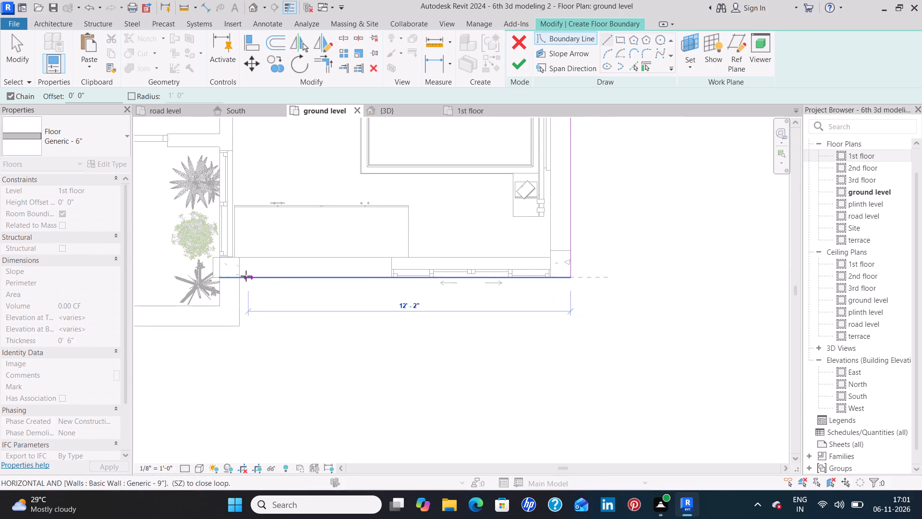
{"action": "middle_click_drag", "start_coordinate": [238, 275], "coordinate": [489, 305]}
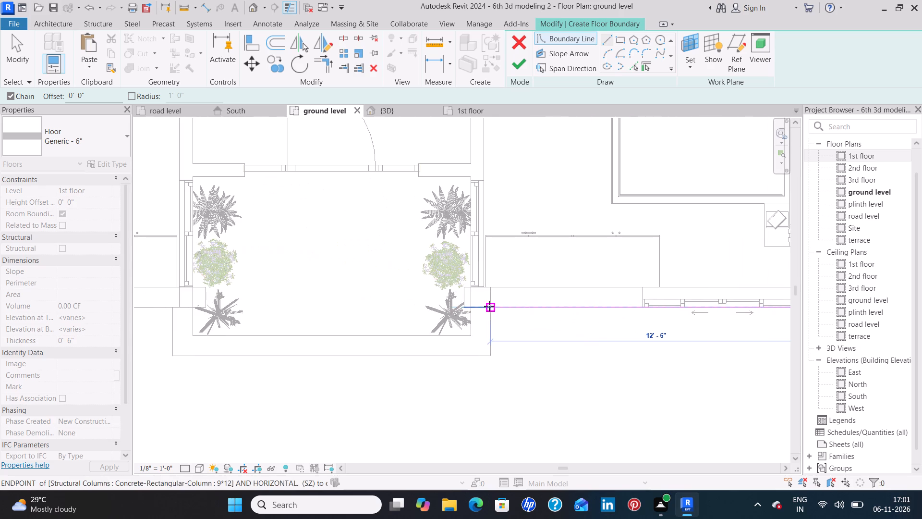
{"action": "scroll", "coordinate": [486, 308], "scroll_direction": "up", "scroll_amount": 5}
{"action": "left_click", "coordinate": [495, 306]}
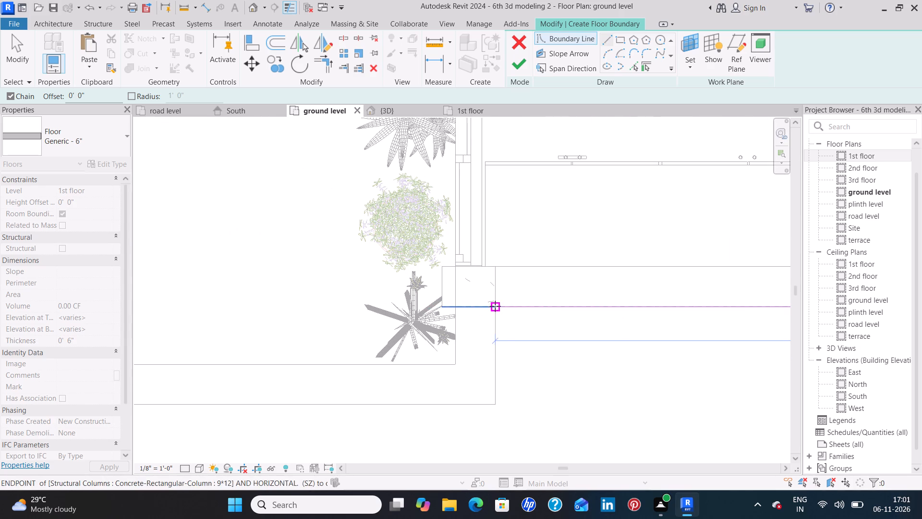
Trace the boundary around the porch projection, 1'-10" out and 12'-0" across, and 12'-6" along the other front bedroom to the southwest corner.
{"action": "left_click", "coordinate": [497, 405]}
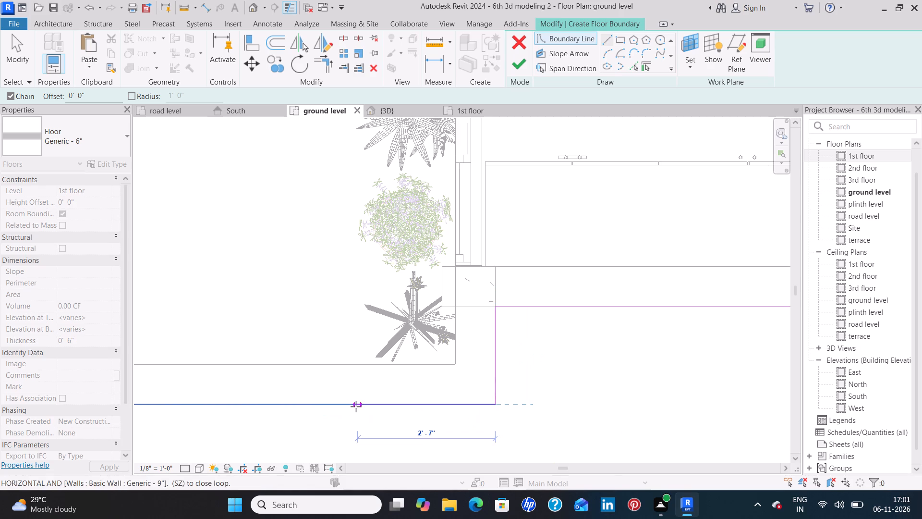
{"action": "middle_click_drag", "start_coordinate": [356, 407], "coordinate": [660, 404]}
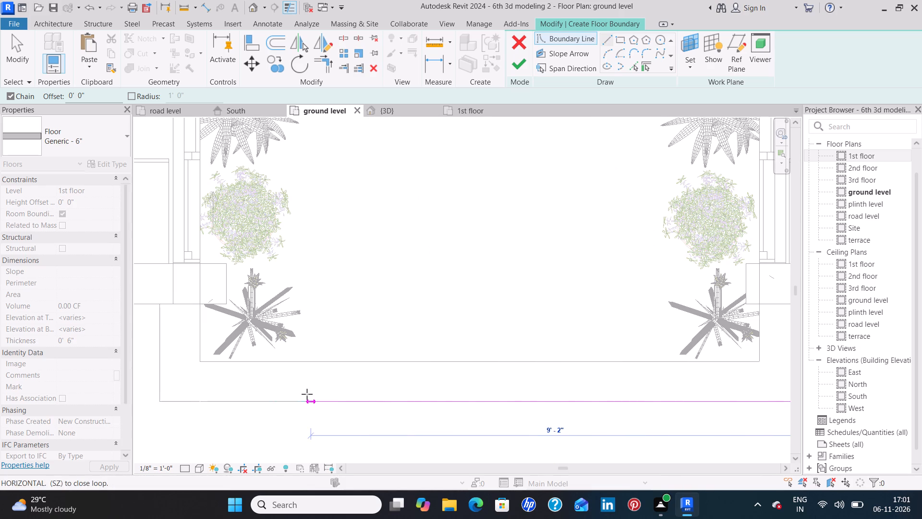
{"action": "middle_click_drag", "start_coordinate": [303, 395], "coordinate": [456, 404]}
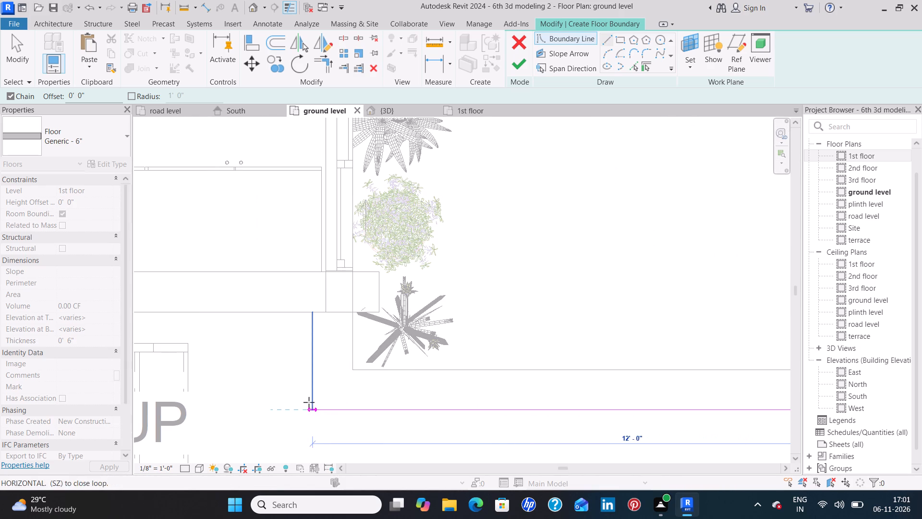
{"action": "left_click", "coordinate": [311, 410]}
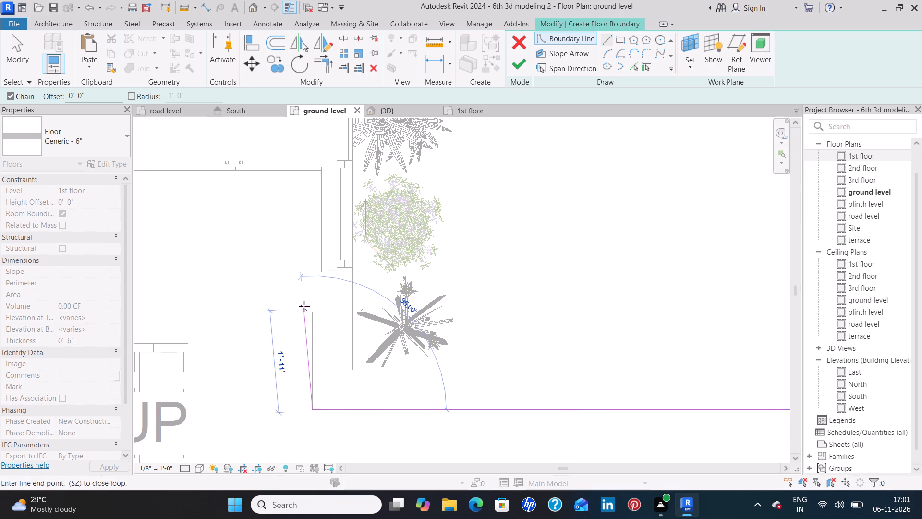
{"action": "left_click", "coordinate": [314, 312]}
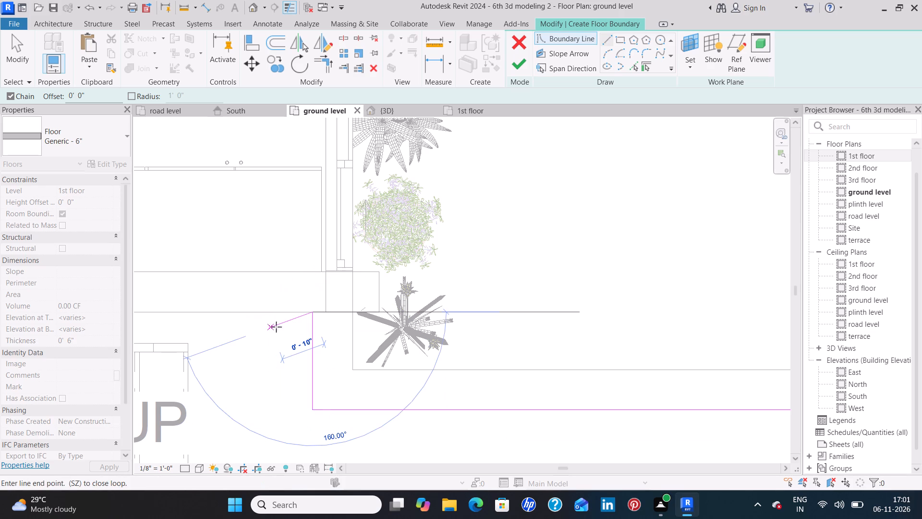
{"action": "middle_click_drag", "start_coordinate": [276, 327], "coordinate": [673, 383]}
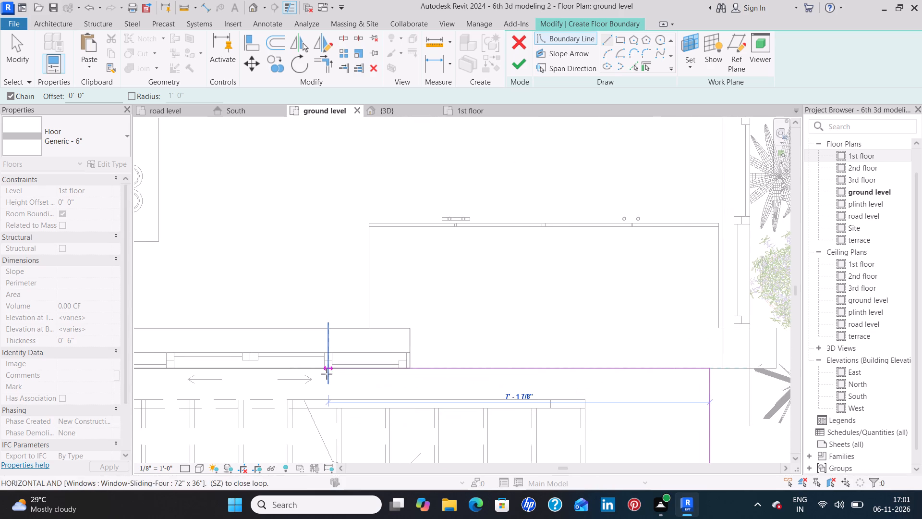
{"action": "middle_click_drag", "start_coordinate": [328, 372], "coordinate": [617, 374]}
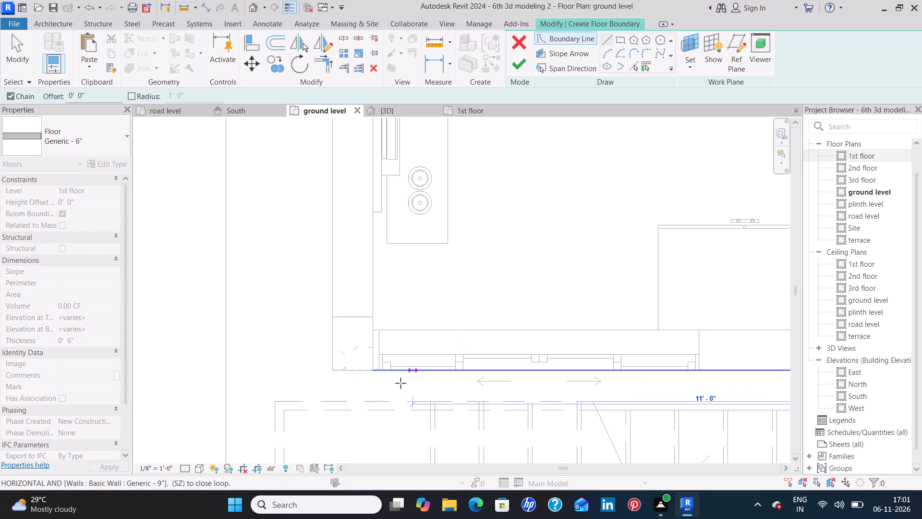
{"action": "left_click", "coordinate": [330, 371]}
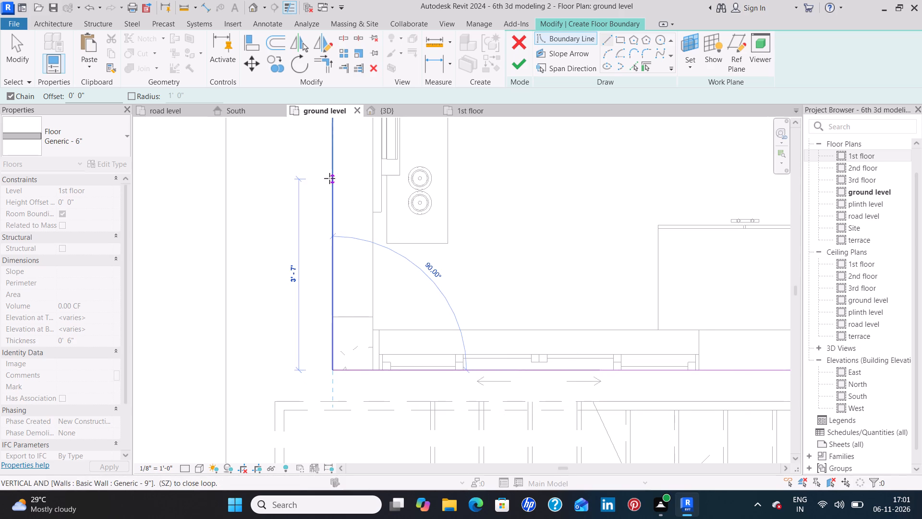
Close the floor boundary loop up the west wall's outer face to the northwest corner starting point, and finish drawing lines.
{"action": "middle_click_drag", "start_coordinate": [329, 178], "coordinate": [303, 366]}
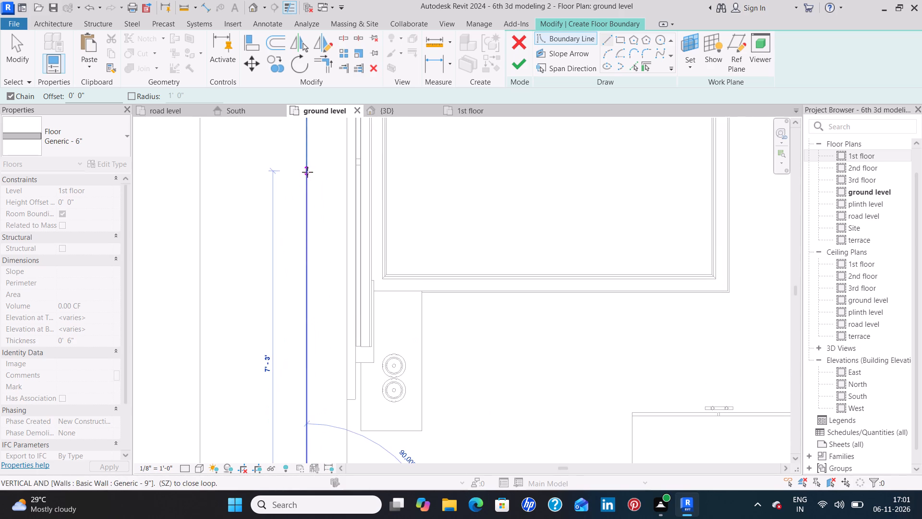
{"action": "middle_click_drag", "start_coordinate": [307, 172], "coordinate": [276, 419]}
{"action": "middle_click_drag", "start_coordinate": [275, 240], "coordinate": [275, 312]}
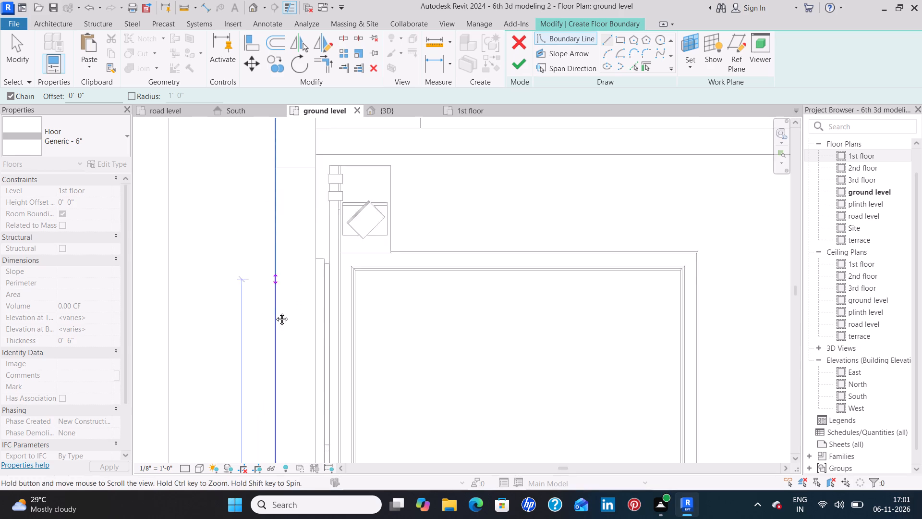
{"action": "middle_click_drag", "start_coordinate": [275, 312], "coordinate": [275, 400]}
{"action": "middle_click_drag", "start_coordinate": [282, 173], "coordinate": [270, 403]}
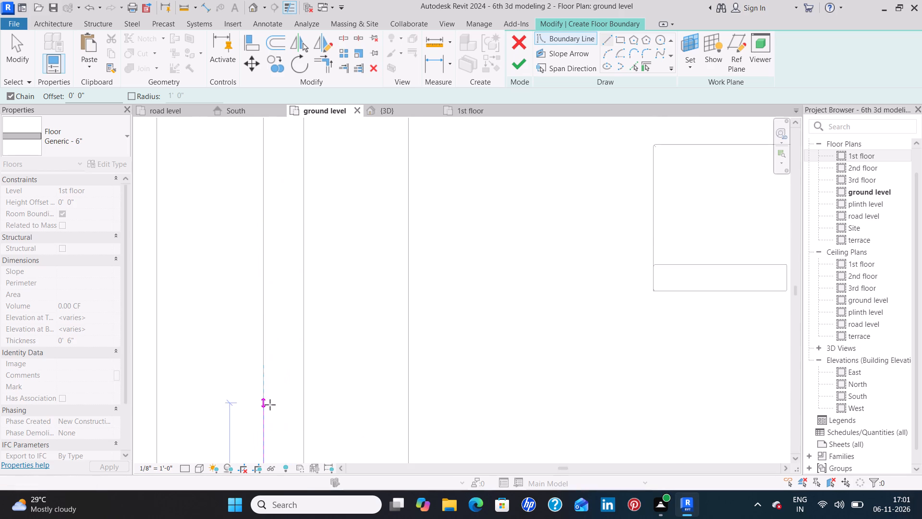
{"action": "middle_click_drag", "start_coordinate": [267, 192], "coordinate": [247, 427]}
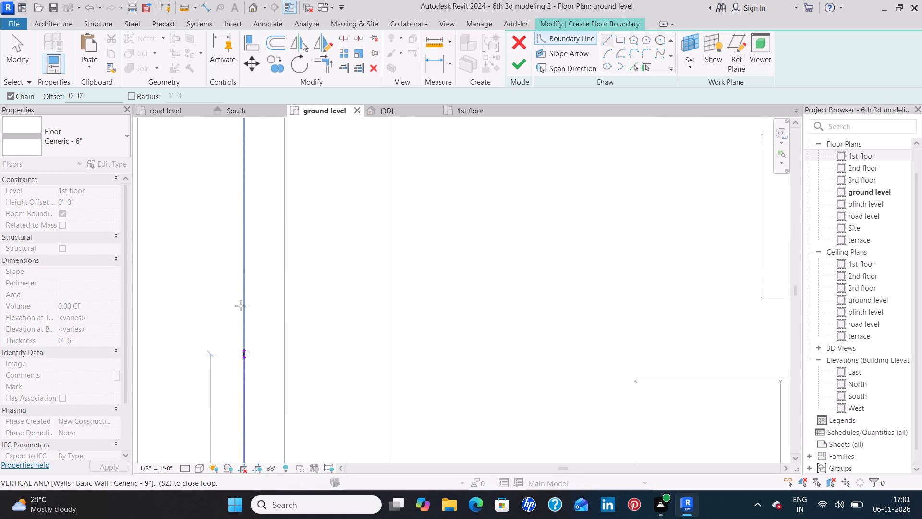
{"action": "middle_click_drag", "start_coordinate": [250, 223], "coordinate": [197, 437]}
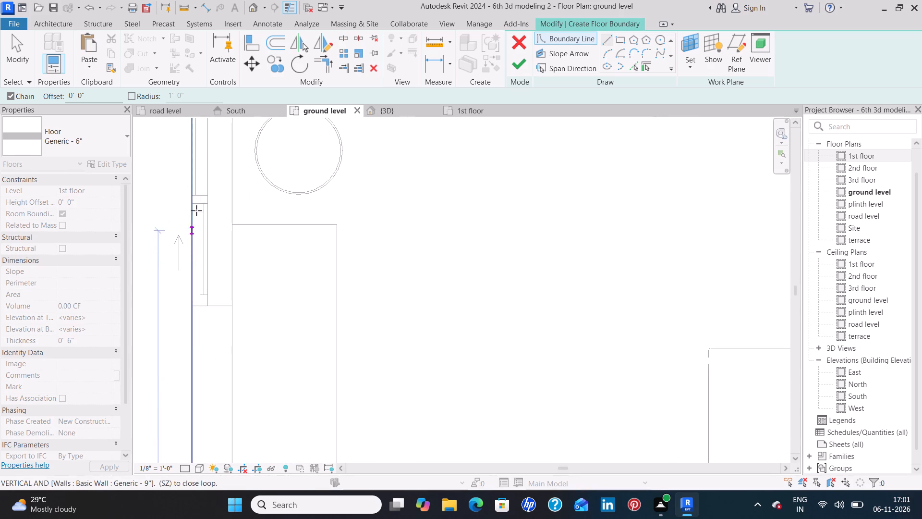
{"action": "middle_click_drag", "start_coordinate": [194, 171], "coordinate": [165, 438]}
{"action": "scroll", "coordinate": [165, 379], "scroll_direction": "down", "scroll_amount": 3}
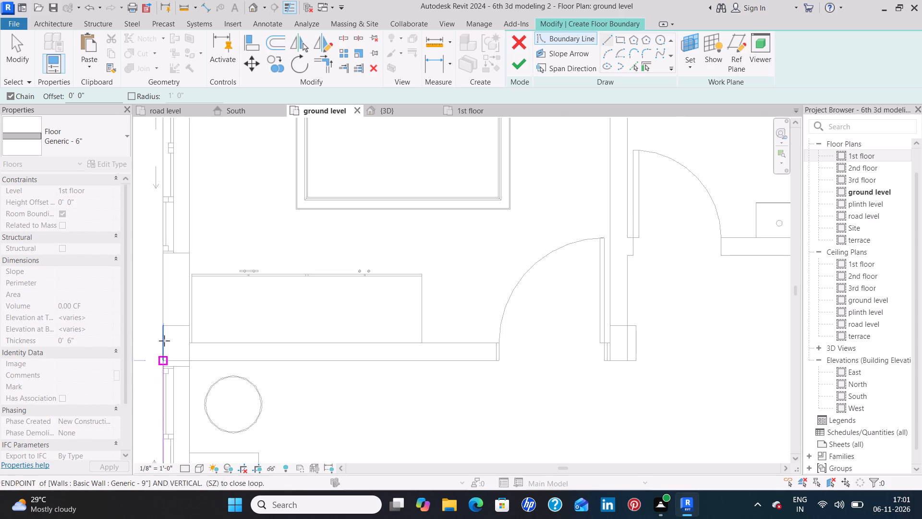
{"action": "scroll", "coordinate": [165, 279], "scroll_direction": "down", "scroll_amount": 3}
{"action": "middle_click_drag", "start_coordinate": [165, 271], "coordinate": [208, 485]}
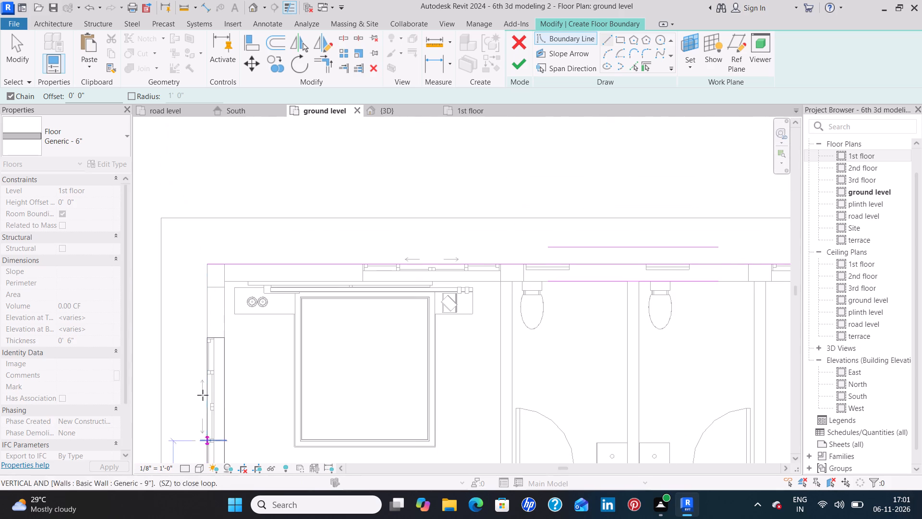
{"action": "left_click", "coordinate": [208, 264]}
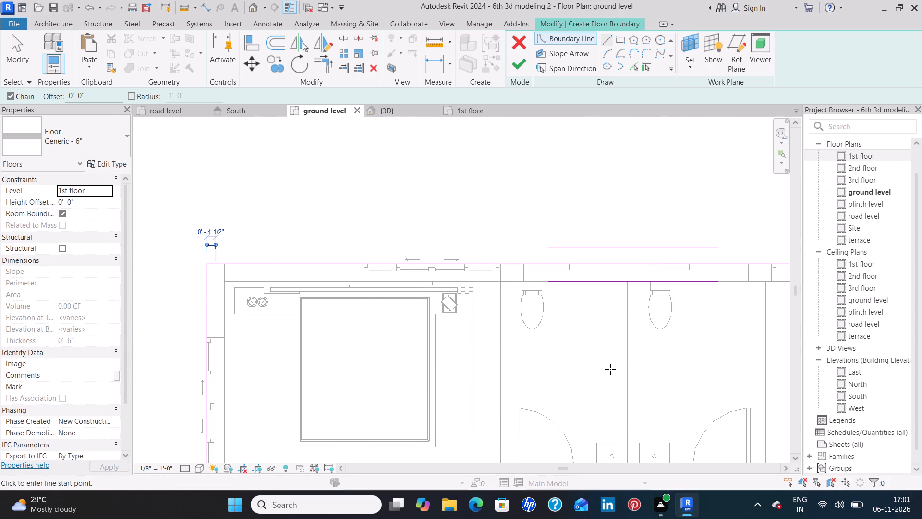
{"action": "scroll", "coordinate": [610, 369], "scroll_direction": "down", "scroll_amount": 6}
{"action": "middle_click_drag", "start_coordinate": [669, 418], "coordinate": [636, 198]}
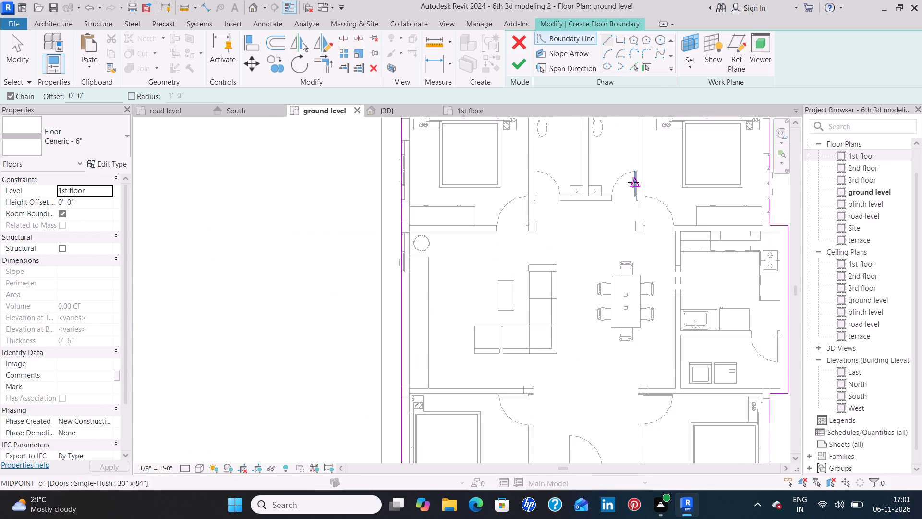
{"action": "middle_click_drag", "start_coordinate": [617, 412], "coordinate": [597, 225]}
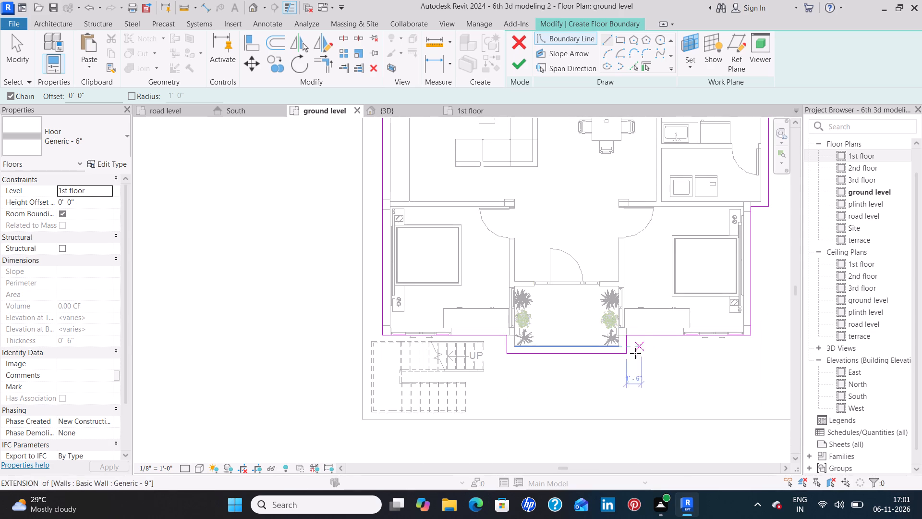
{"action": "key", "text": "Escape"}
{"action": "key", "text": "Escape"}
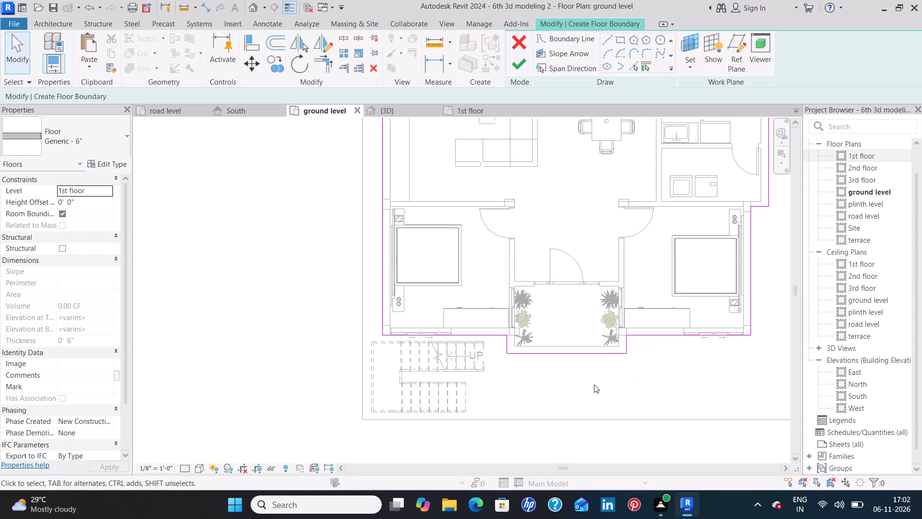
Move the porch's front boundary line outward in small nudges until it aligns with the site outline line in front of the stair.
{"action": "left_click", "coordinate": [546, 353]}
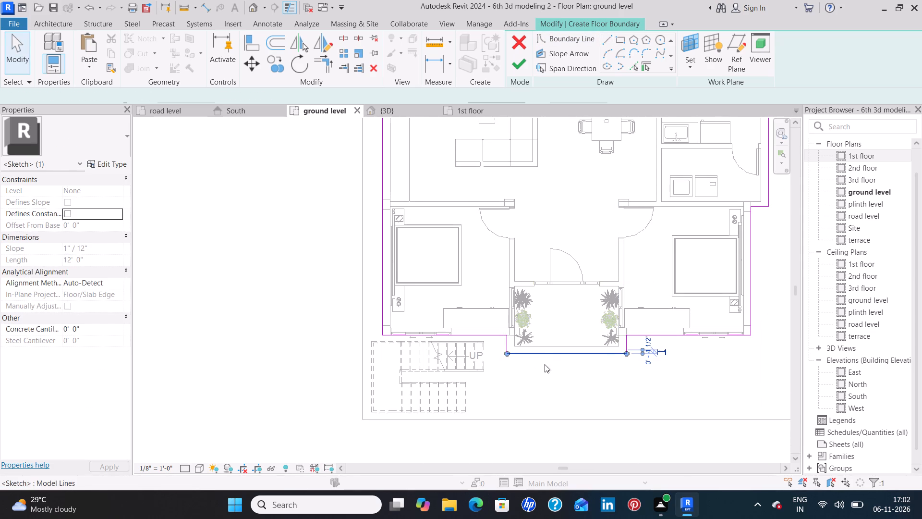
{"action": "key", "text": "Down"}
{"action": "key", "text": "Down"}
{"action": "key", "text": "Down"}
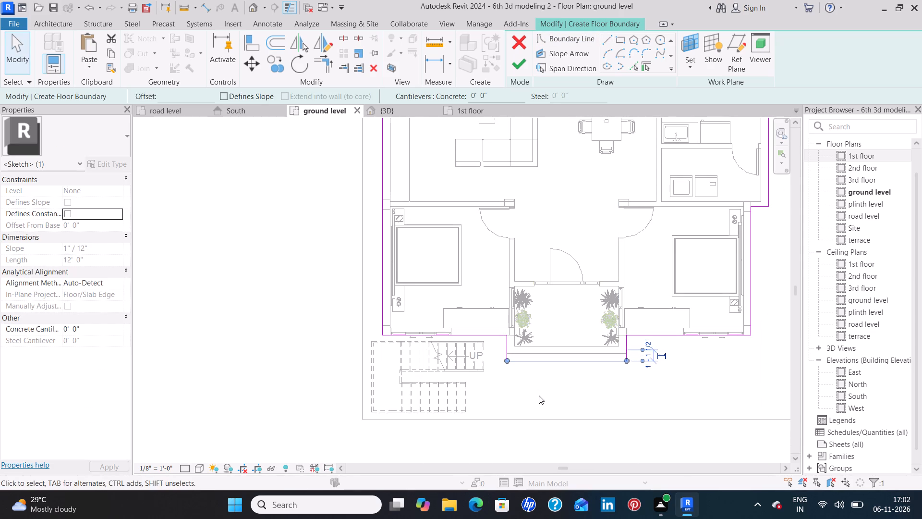
{"action": "key", "text": "Down"}
{"action": "key", "text": "Down"}
{"action": "key", "text": "Down"}
{"action": "key", "text": "Down"}
{"action": "key", "text": "Down"}
{"action": "key", "text": "Down"}
{"action": "key", "text": "Down"}
{"action": "key", "text": "Down"}
{"action": "key", "text": "Down"}
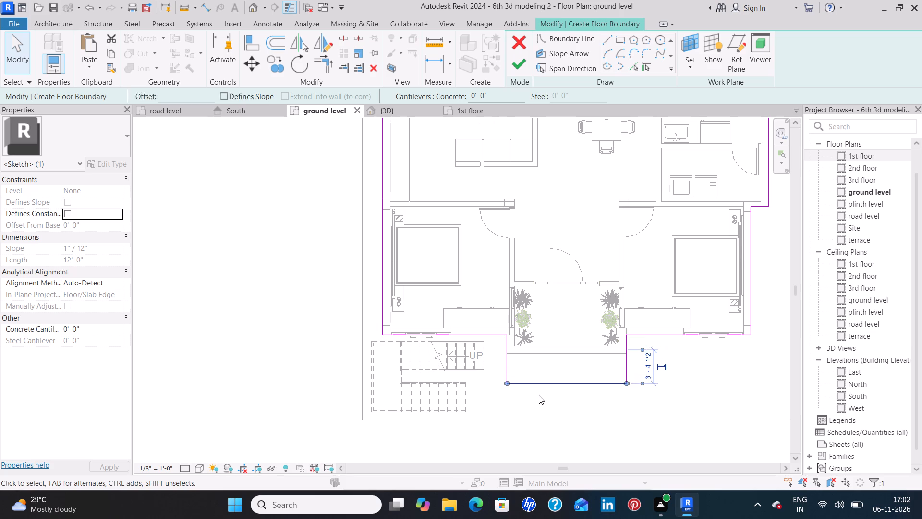
{"action": "key", "text": "Down"}
{"action": "key", "text": "Down"}
{"action": "key", "text": "Down"}
{"action": "key", "text": "Down"}
{"action": "key", "text": "Down"}
{"action": "key", "text": "Down"}
{"action": "key", "text": "Down"}
{"action": "key", "text": "Down"}
{"action": "key", "text": "Down"}
{"action": "key", "text": "Down"}
{"action": "key", "text": "Down"}
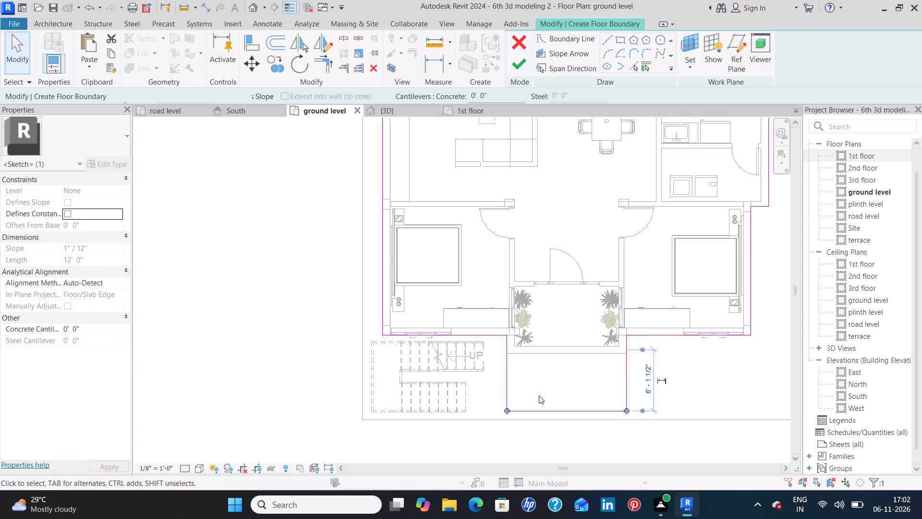
{"action": "key", "text": "Down"}
{"action": "key", "text": "Down"}
{"action": "key", "text": "Down"}
{"action": "key", "text": "Down"}
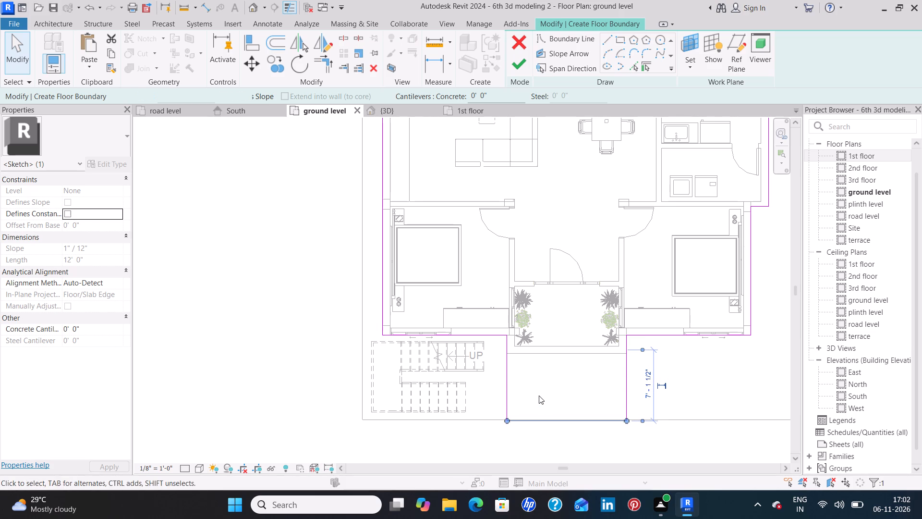
{"action": "key", "text": "Up"}
{"action": "scroll", "coordinate": [550, 403], "scroll_direction": "up", "scroll_amount": 3}
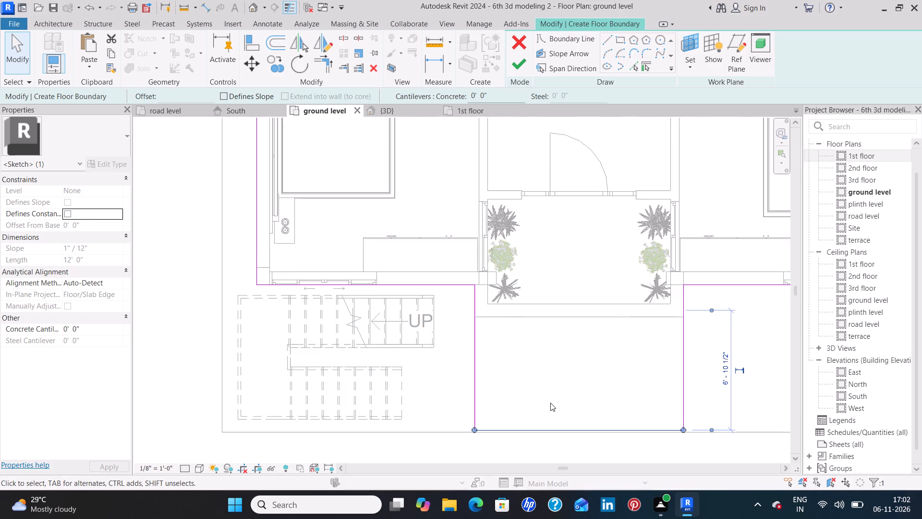
{"action": "scroll", "coordinate": [550, 403], "scroll_direction": "up", "scroll_amount": 4}
{"action": "key", "text": "Down"}
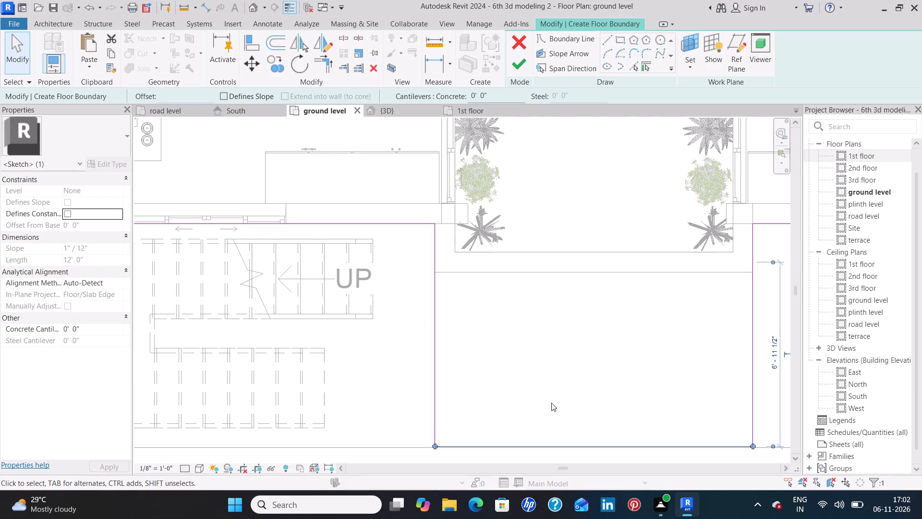
{"action": "key", "text": "Down"}
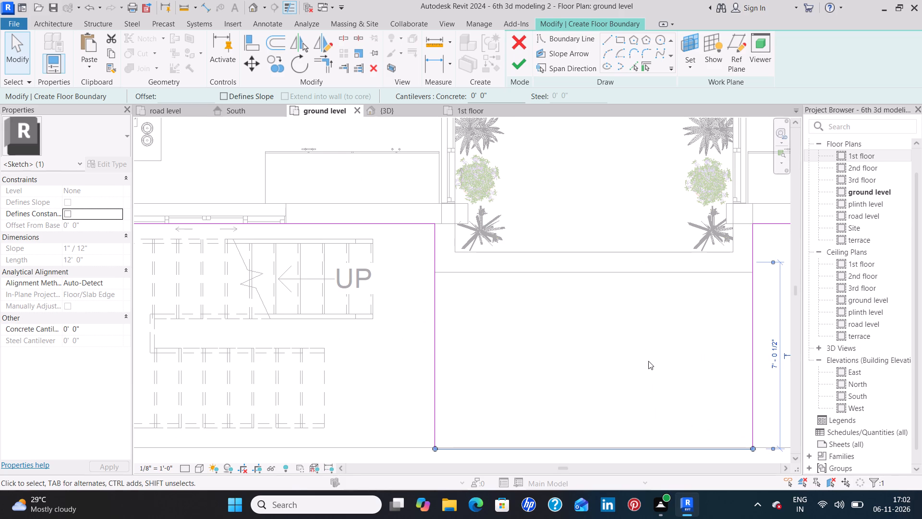
{"action": "middle_click_drag", "start_coordinate": [646, 366], "coordinate": [636, 297]}
{"action": "scroll", "coordinate": [624, 349], "scroll_direction": "up", "scroll_amount": 8}
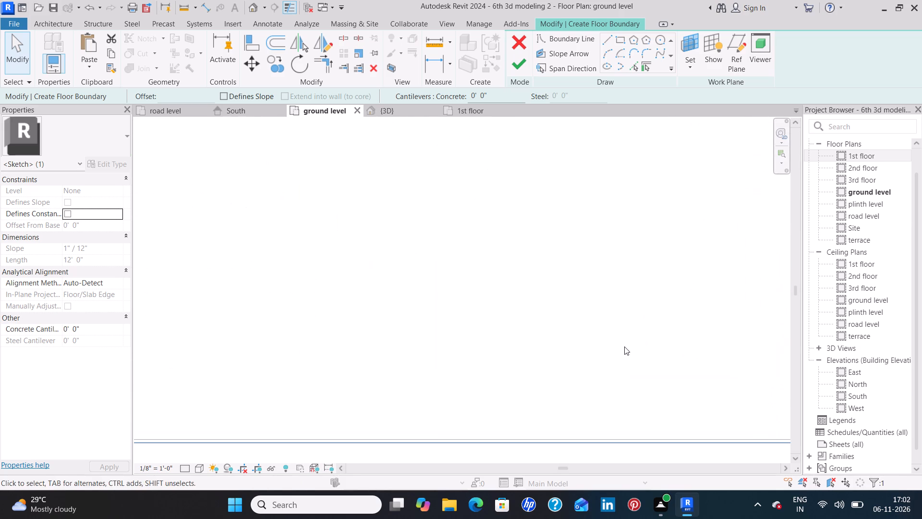
{"action": "key", "text": "Up"}
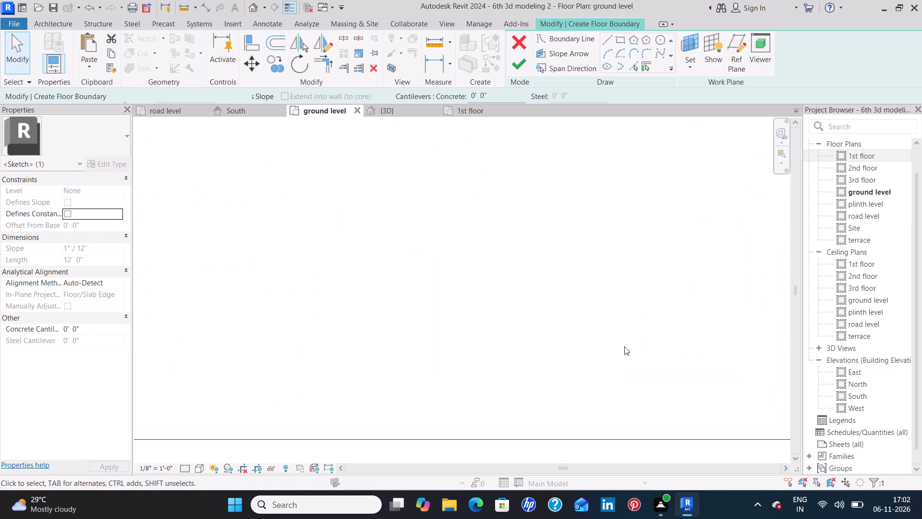
{"action": "scroll", "coordinate": [612, 334], "scroll_direction": "down", "scroll_amount": 5}
{"action": "scroll", "coordinate": [573, 326], "scroll_direction": "down", "scroll_amount": 4}
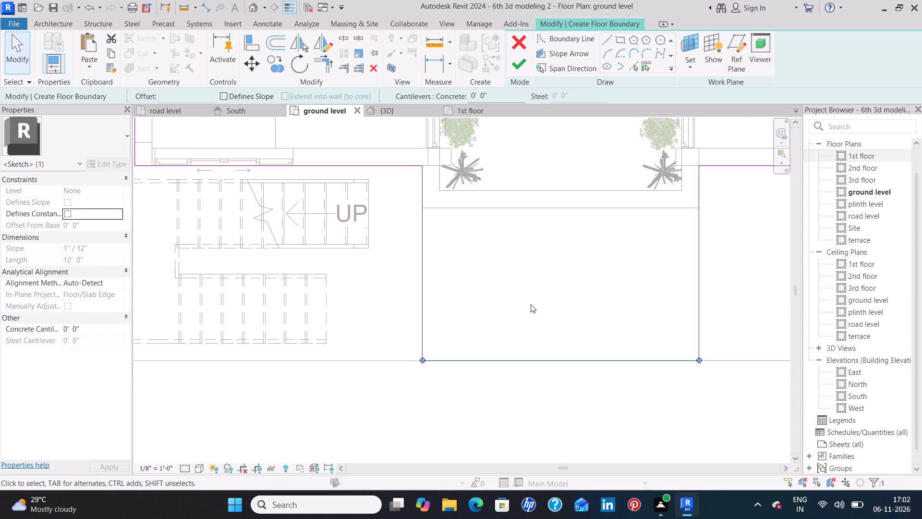
Move the porch extension's west boundary line westward past the stair in small nudges until it nearly reaches the house's southwest corner.
{"action": "scroll", "coordinate": [531, 304], "scroll_direction": "down", "scroll_amount": 2}
{"action": "middle_click_drag", "start_coordinate": [530, 306], "coordinate": [539, 337]}
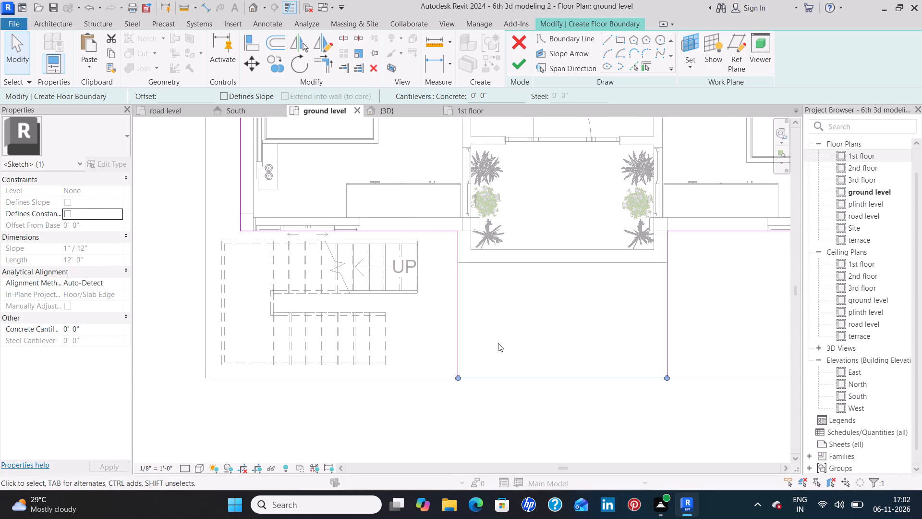
{"action": "left_click", "coordinate": [458, 338]}
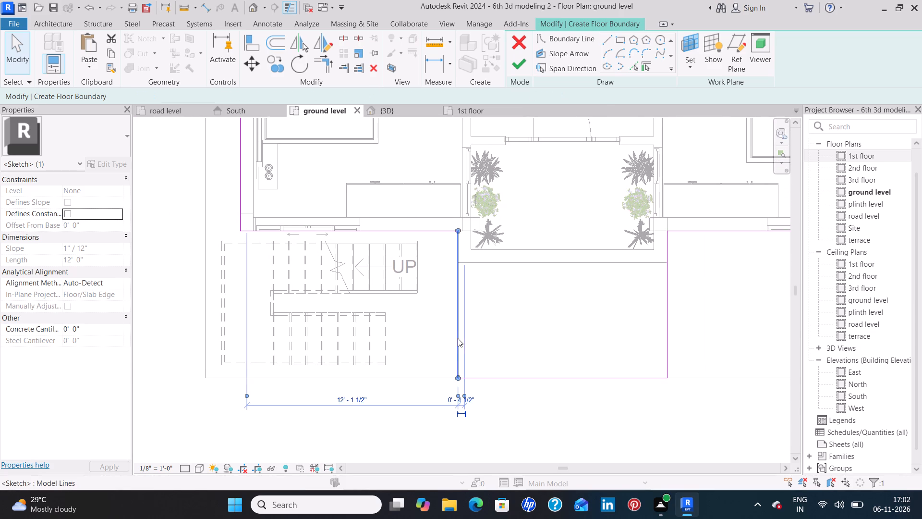
{"action": "key", "text": "Left"}
{"action": "key", "text": "Left"}
{"action": "key", "text": "Left"}
{"action": "key", "text": "Left"}
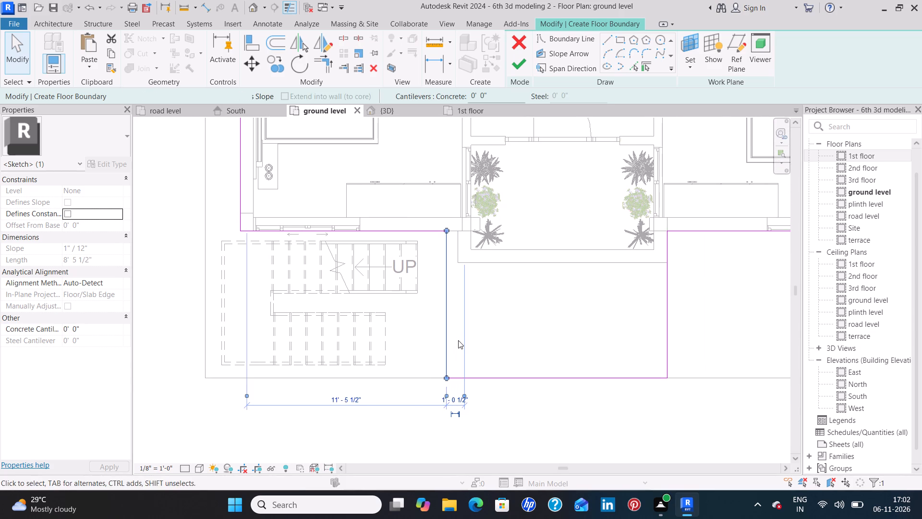
{"action": "key", "text": "Left"}
{"action": "key", "text": "Left"}
{"action": "key", "text": "Left"}
{"action": "key", "text": "Left"}
{"action": "key", "text": "Left"}
{"action": "key", "text": "Left"}
{"action": "key", "text": "Left"}
{"action": "key", "text": "Left"}
{"action": "key", "text": "Left"}
{"action": "key", "text": "Left"}
{"action": "key", "text": "Left"}
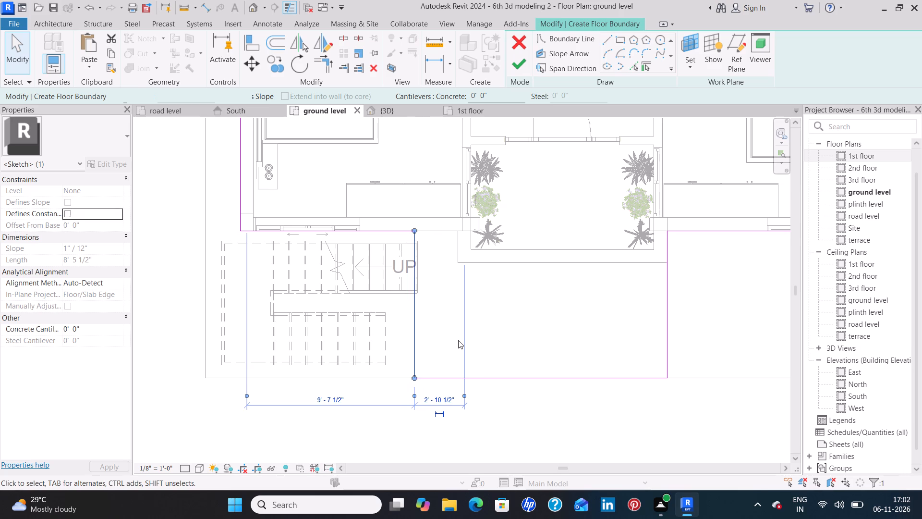
{"action": "key", "text": "Left"}
{"action": "key", "text": "Left"}
{"action": "key", "text": "Left"}
{"action": "key", "text": "Left"}
{"action": "key", "text": "Left"}
{"action": "key", "text": "Left"}
{"action": "key", "text": "Left"}
{"action": "key", "text": "Left"}
{"action": "key", "text": "Left"}
{"action": "key", "text": "Left"}
{"action": "key", "text": "Left"}
{"action": "key", "text": "Left"}
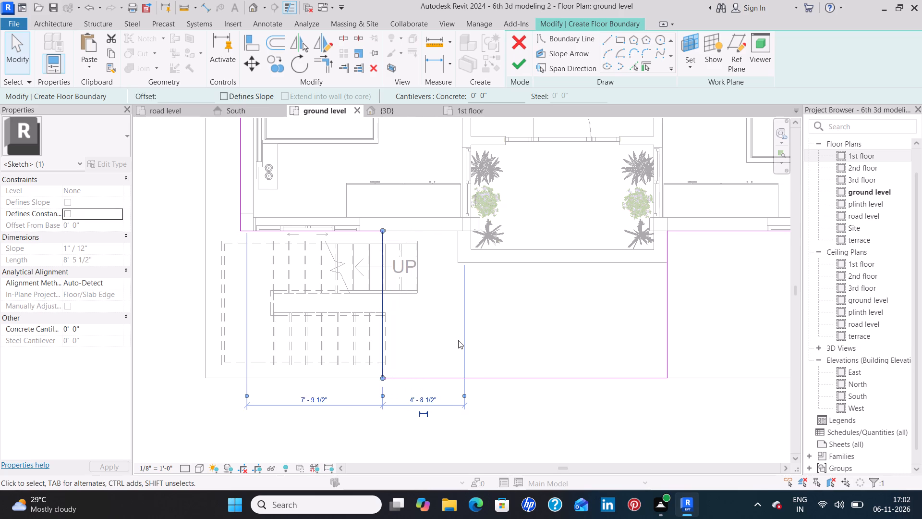
{"action": "key", "text": "Left"}
{"action": "key", "text": "Left"}
{"action": "key", "text": "Left"}
{"action": "key", "text": "Left"}
{"action": "key", "text": "Left"}
{"action": "key", "text": "Left"}
{"action": "key", "text": "Left"}
{"action": "key", "text": "Left"}
{"action": "key", "text": "Left"}
{"action": "key", "text": "Left"}
{"action": "key", "text": "Left"}
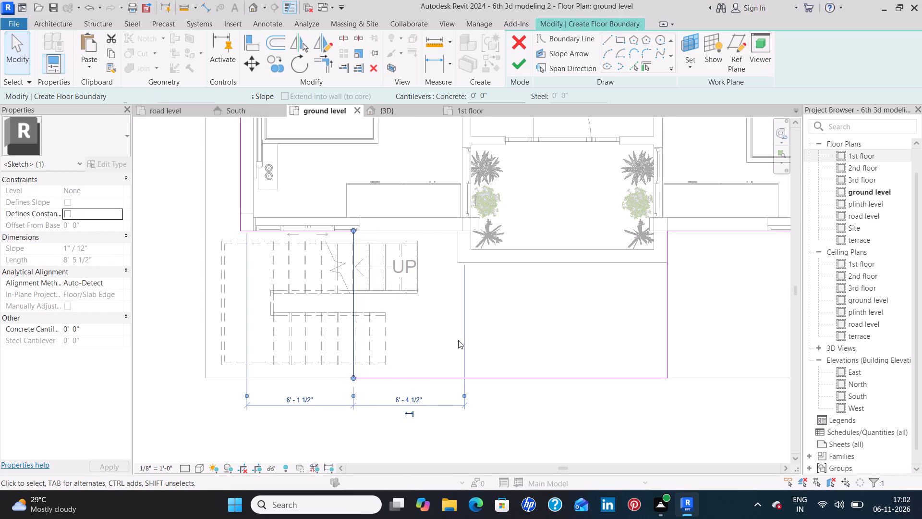
{"action": "key", "text": "Left"}
{"action": "key", "text": "Left"}
{"action": "key", "text": "Left"}
{"action": "key", "text": "Left"}
{"action": "key", "text": "Left"}
{"action": "key", "text": "Left"}
{"action": "key", "text": "Left"}
{"action": "key", "text": "Left"}
{"action": "key", "text": "Left"}
{"action": "key", "text": "Left"}
{"action": "key", "text": "Left"}
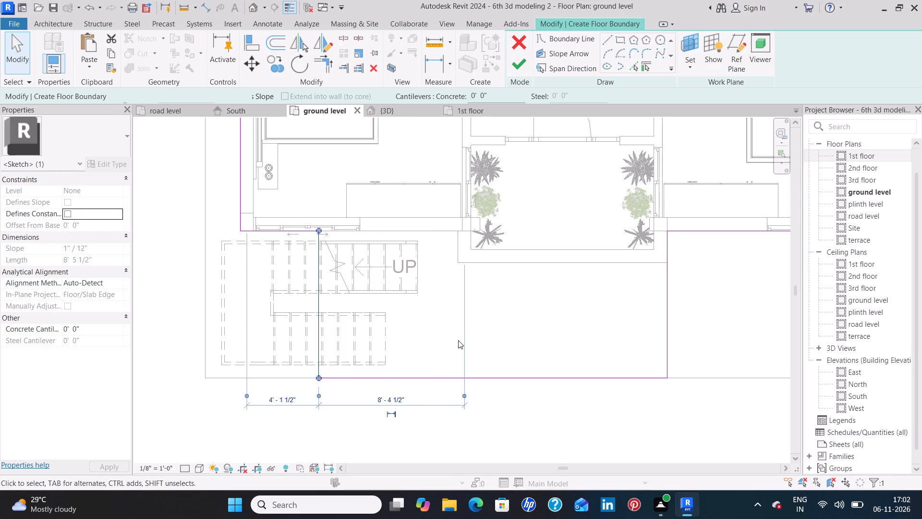
{"action": "key", "text": "Left"}
{"action": "key", "text": "Left"}
{"action": "key", "text": "Left"}
{"action": "key", "text": "Left"}
{"action": "key", "text": "Left"}
{"action": "key", "text": "Left"}
{"action": "key", "text": "Left"}
{"action": "key", "text": "Left"}
{"action": "key", "text": "Left"}
{"action": "key", "text": "Left"}
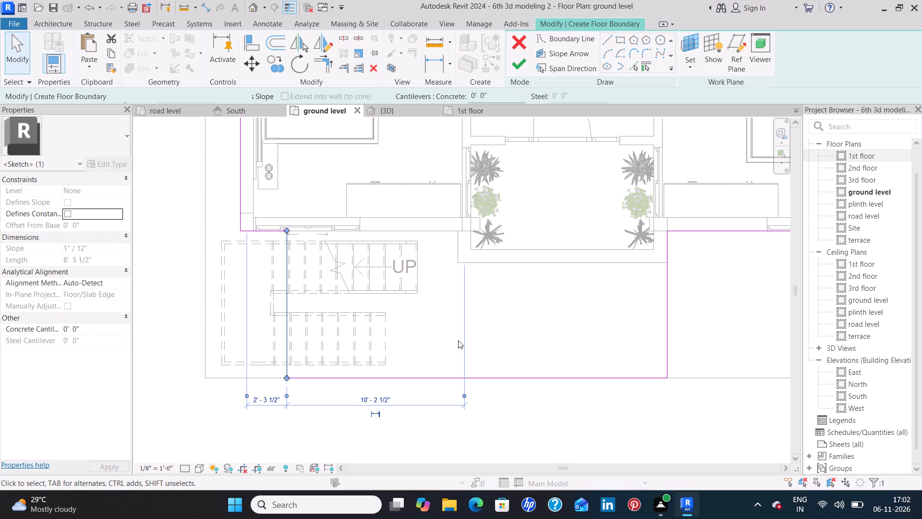
{"action": "key", "text": "Left"}
{"action": "key", "text": "Left"}
{"action": "key", "text": "Left"}
{"action": "key", "text": "Left"}
{"action": "key", "text": "Left"}
{"action": "key", "text": "Left"}
{"action": "key", "text": "Left"}
{"action": "key", "text": "Left"}
{"action": "key", "text": "Left"}
{"action": "key", "text": "Left"}
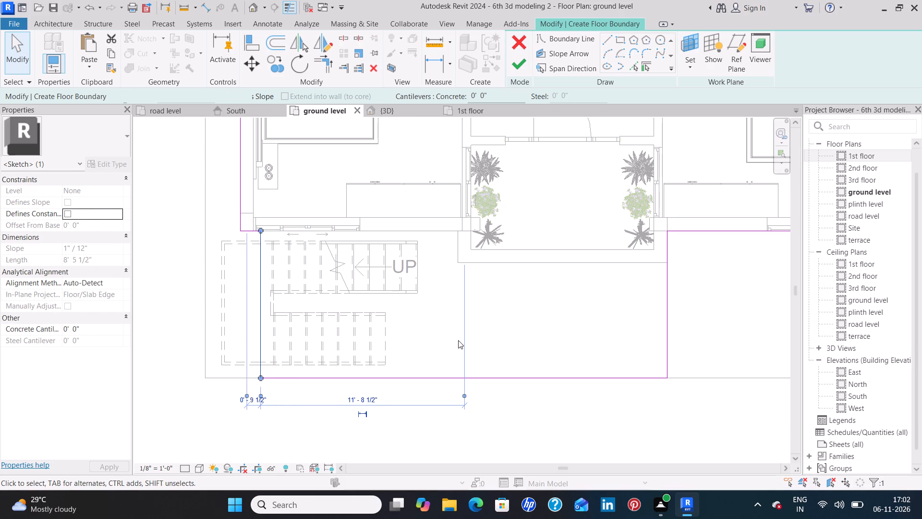
{"action": "key", "text": "Left"}
{"action": "key", "text": "Left"}
{"action": "key", "text": "Left"}
{"action": "key", "text": "Left"}
{"action": "key", "text": "Left"}
{"action": "key", "text": "Left"}
{"action": "key", "text": "Left"}
{"action": "key", "text": "Left"}
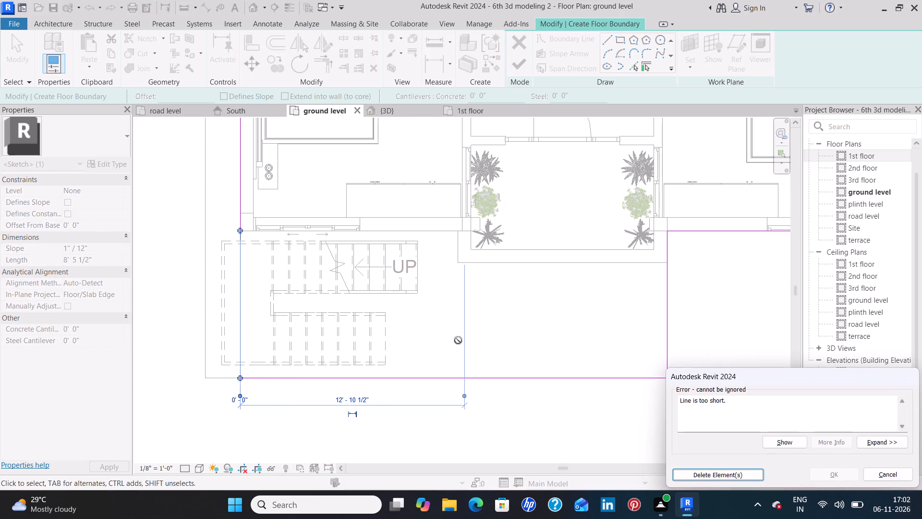
{"action": "key", "text": "Left"}
{"action": "key", "text": "Left"}
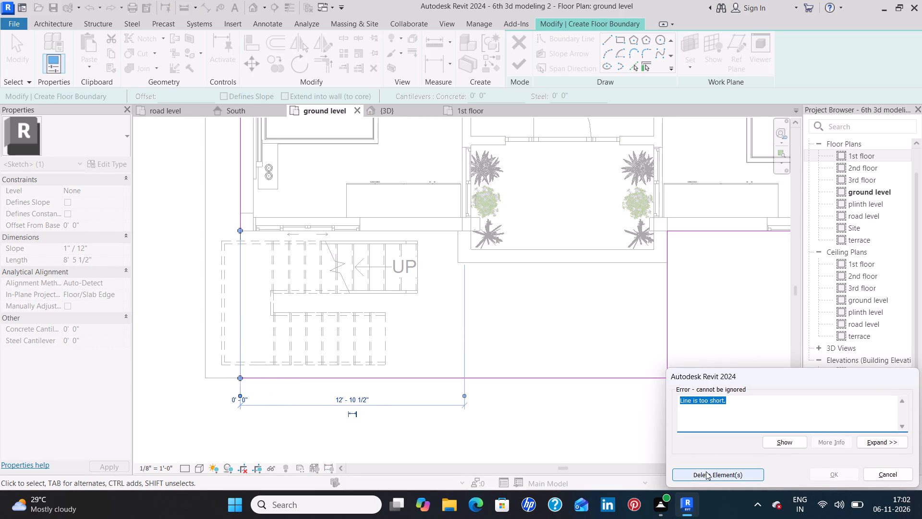
{"action": "left_click", "coordinate": [881, 474]}
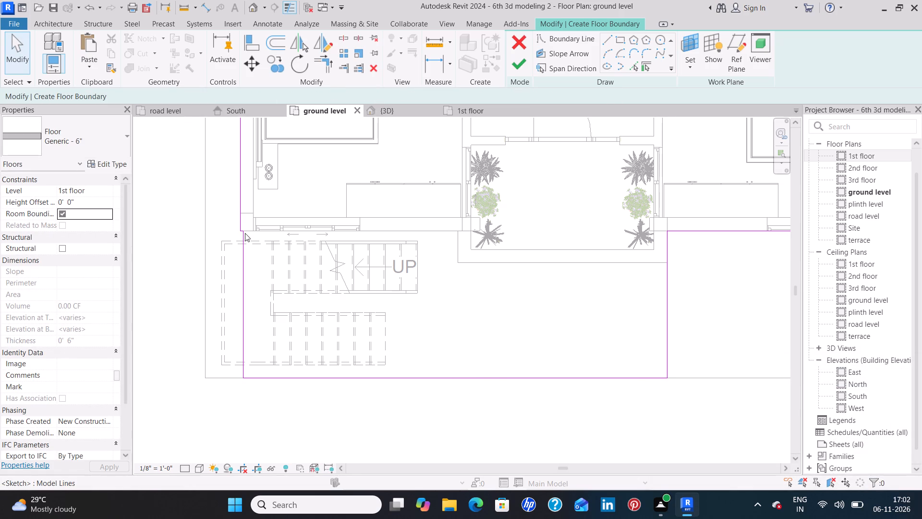
Delete the short 2" boundary segment left at the house's southwest corner.
{"action": "scroll", "coordinate": [242, 232], "scroll_direction": "up", "scroll_amount": 8}
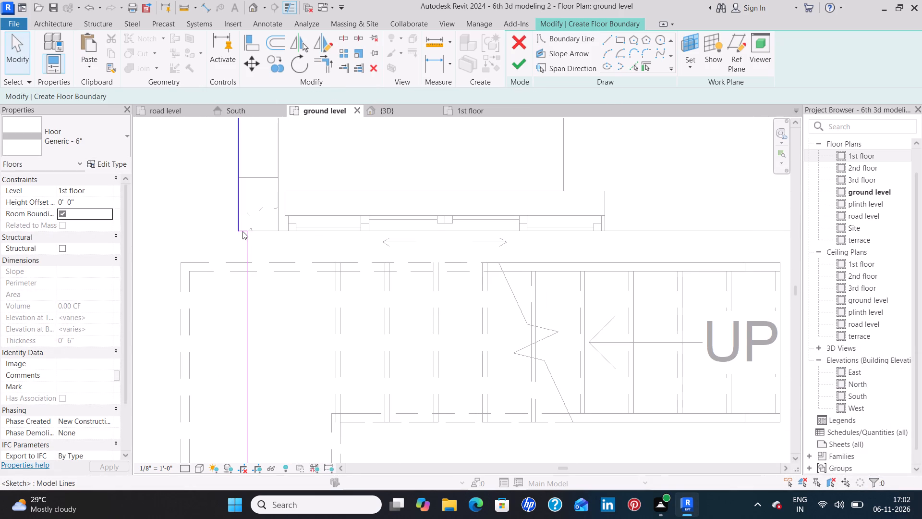
{"action": "left_click", "coordinate": [243, 231]}
{"action": "scroll", "coordinate": [243, 231], "scroll_direction": "up", "scroll_amount": 8}
{"action": "left_click", "coordinate": [243, 231]}
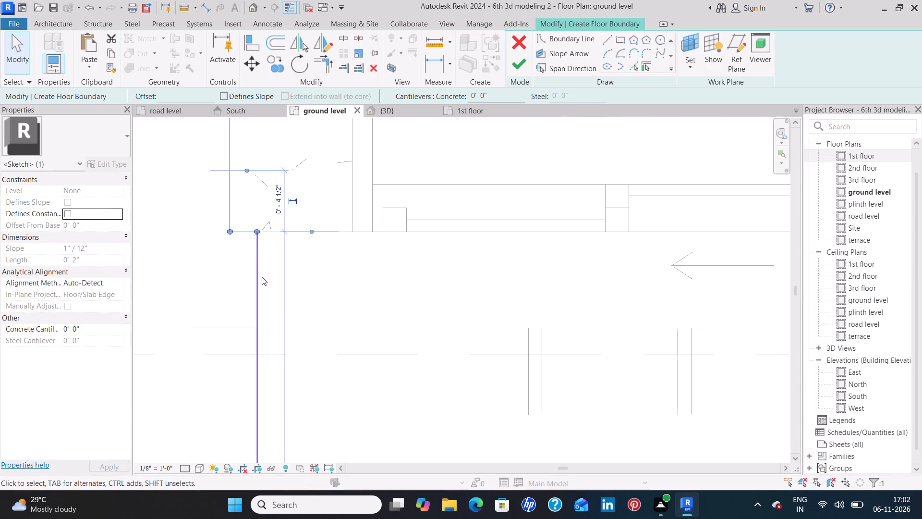
{"action": "key", "text": "Delete"}
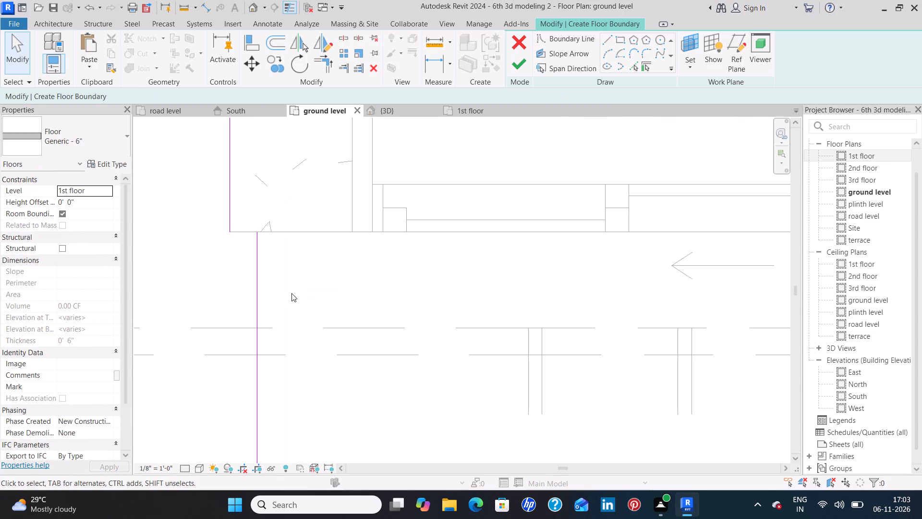
Nudge the extension's west boundary line further west, together with the house's west boundary, until it aligns with the outline line beyond the stair.
{"action": "scroll", "coordinate": [291, 293], "scroll_direction": "down", "scroll_amount": 10}
{"action": "scroll", "coordinate": [300, 366], "scroll_direction": "down", "scroll_amount": 4}
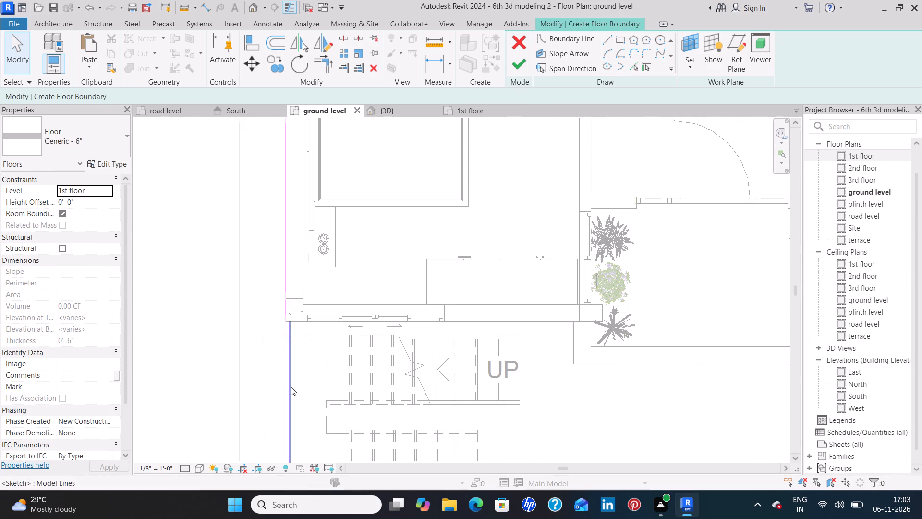
{"action": "scroll", "coordinate": [292, 386], "scroll_direction": "down", "scroll_amount": 3}
{"action": "middle_click_drag", "start_coordinate": [296, 385], "coordinate": [306, 273]}
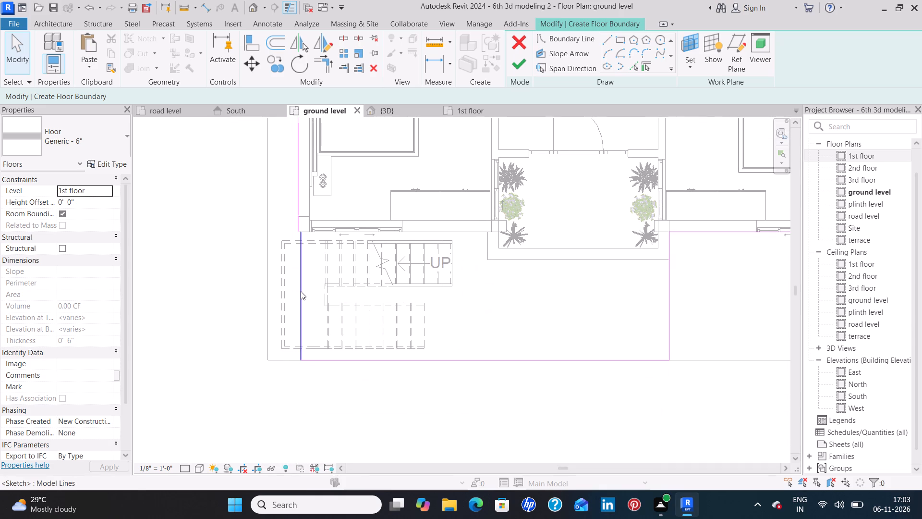
{"action": "left_click", "coordinate": [301, 291]}
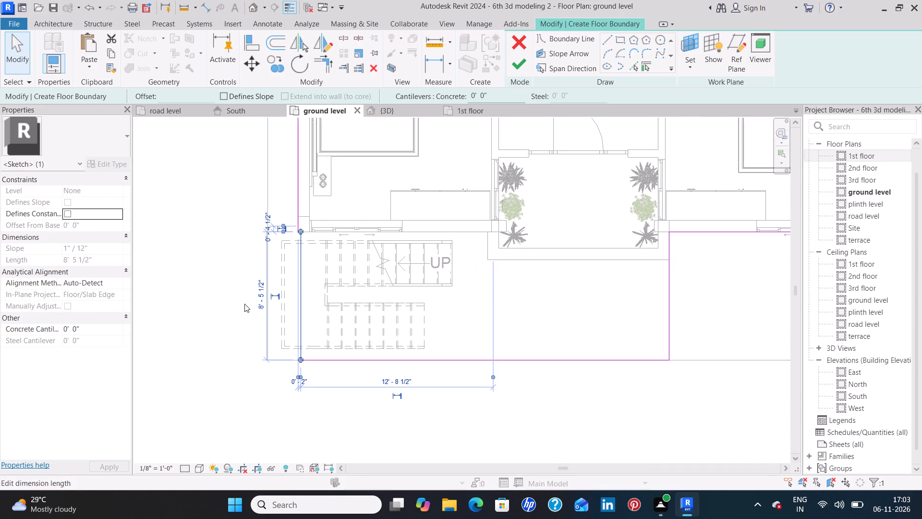
{"action": "key", "text": "Left"}
{"action": "key", "text": "Left"}
{"action": "key", "text": "Left"}
{"action": "key", "text": "Left"}
{"action": "key", "text": "Left"}
{"action": "key", "text": "Left"}
{"action": "key", "text": "Left"}
{"action": "key", "text": "Left"}
{"action": "key", "text": "Left"}
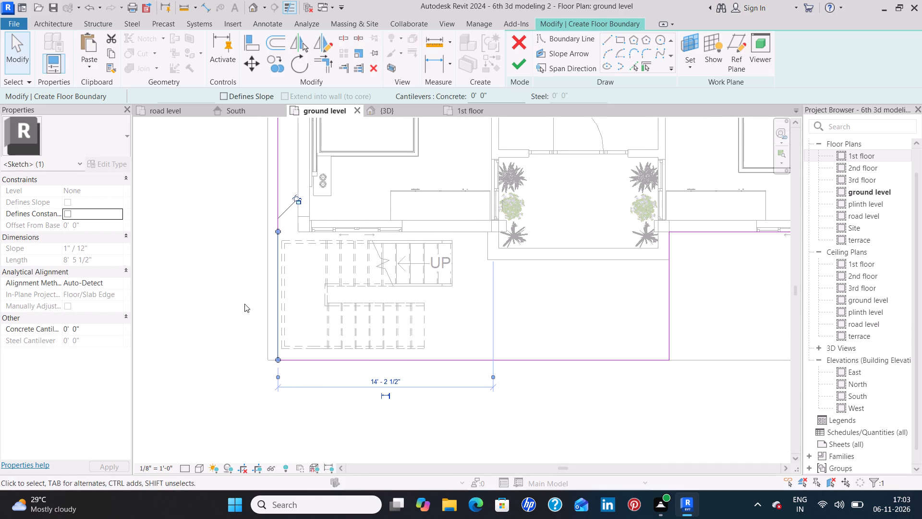
{"action": "key", "text": "Right"}
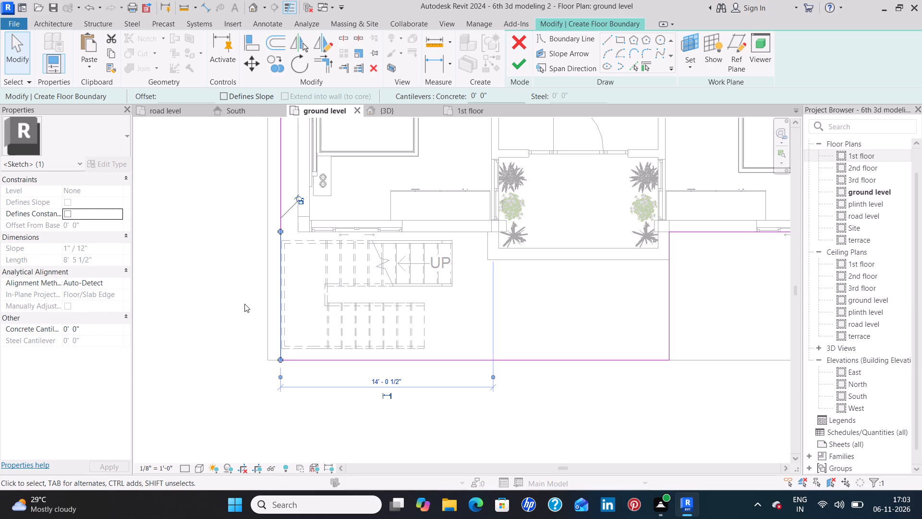
{"action": "key", "text": "Left"}
{"action": "key", "text": "Left"}
{"action": "key", "text": "Left"}
{"action": "key", "text": "Left"}
{"action": "key", "text": "Left"}
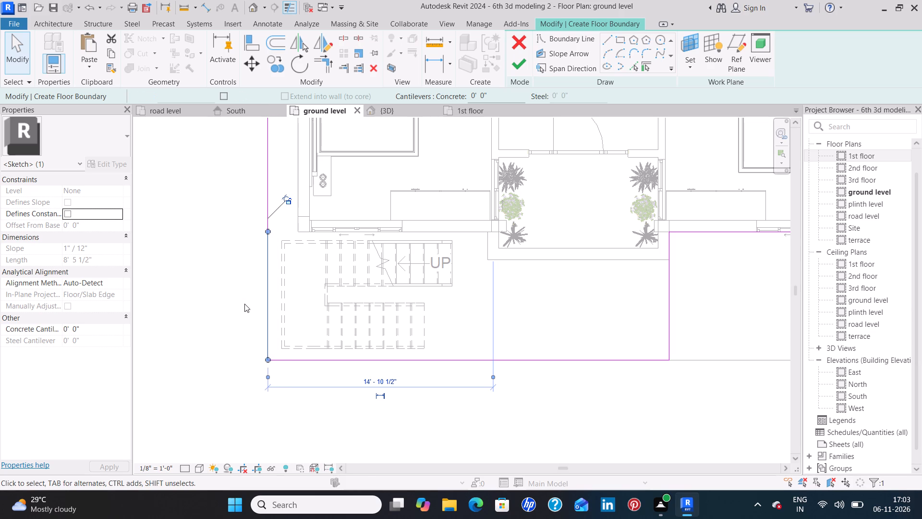
{"action": "left_click", "coordinate": [202, 275]}
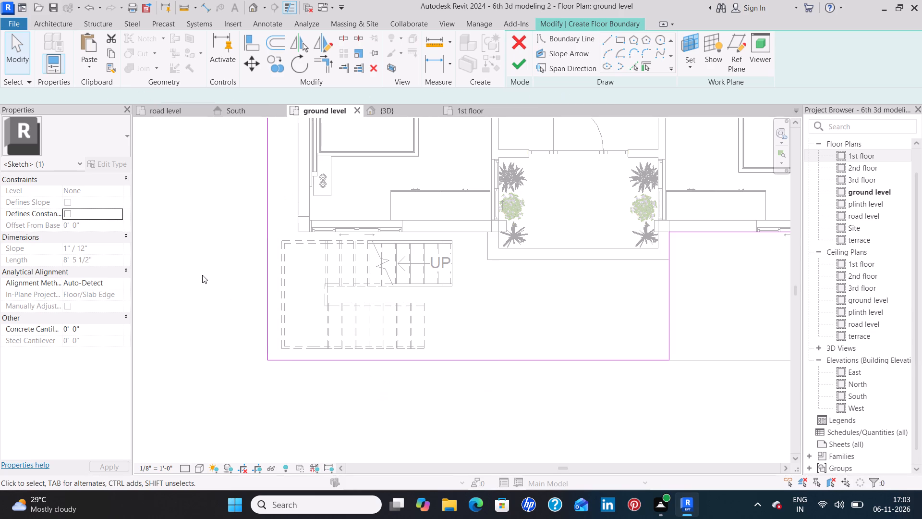
Draw the stair opening's east side as boundary lines: 3'-0" down the upper flight's end, 1'-10" west, and about 4'-2" to the lower flight's southeast corner.
{"action": "middle_click_drag", "start_coordinate": [477, 294], "coordinate": [455, 318]}
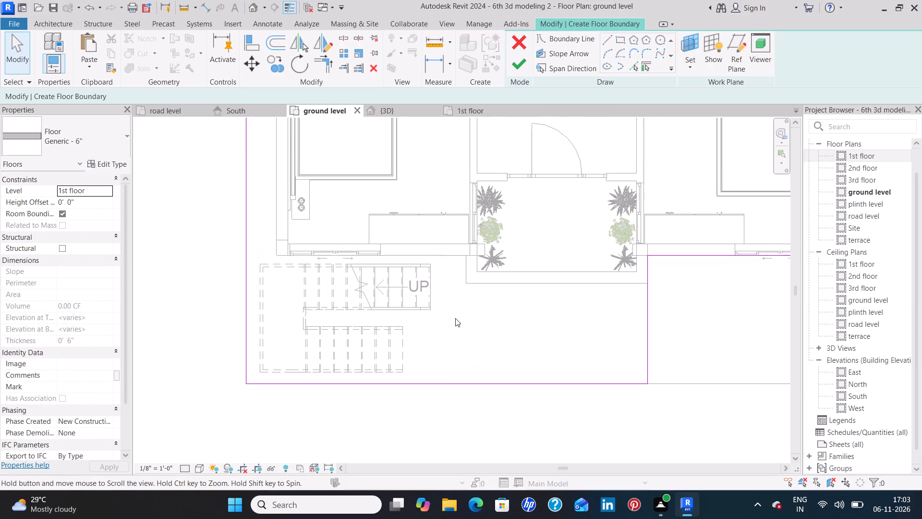
{"action": "left_click", "coordinate": [553, 41]}
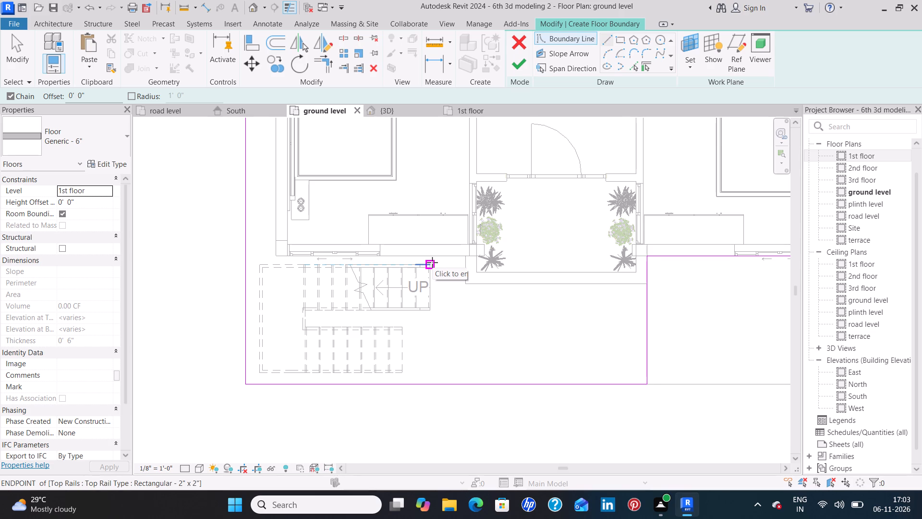
{"action": "scroll", "coordinate": [432, 259], "scroll_direction": "up", "scroll_amount": 7}
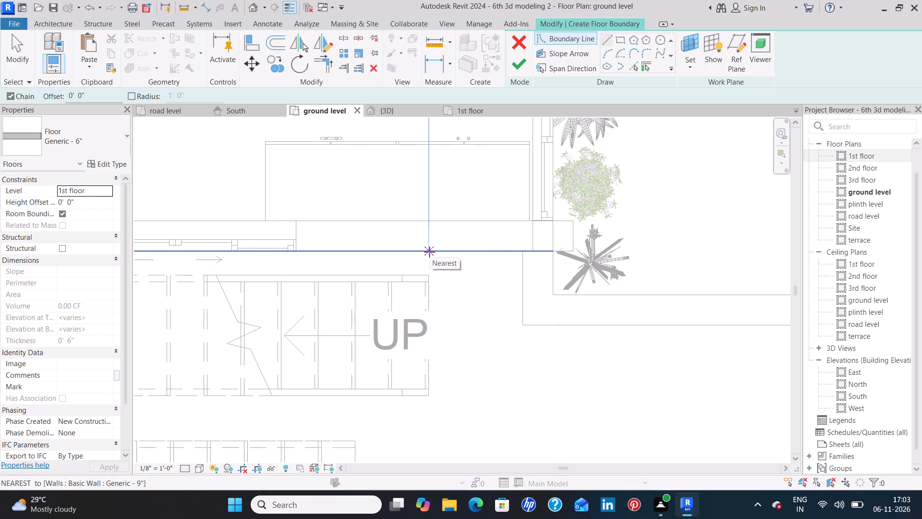
{"action": "left_click", "coordinate": [428, 274]}
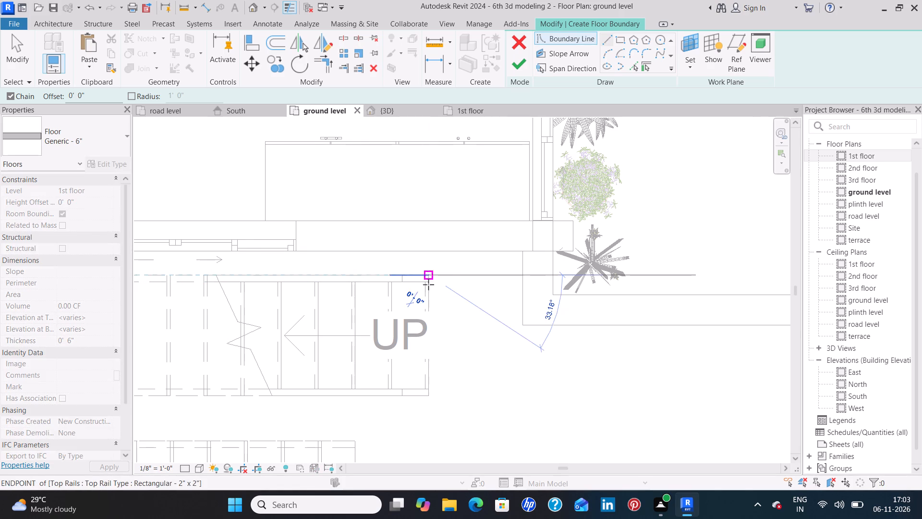
{"action": "left_click", "coordinate": [429, 394]}
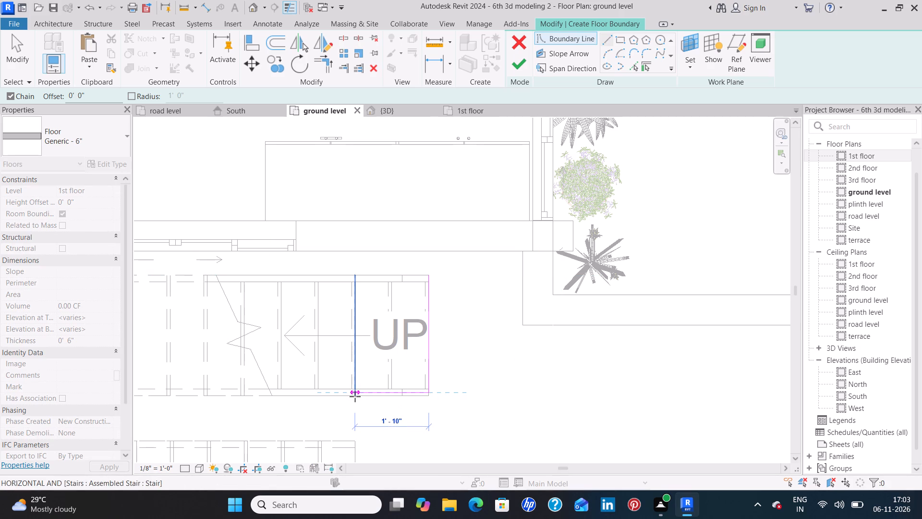
{"action": "left_click", "coordinate": [355, 396]}
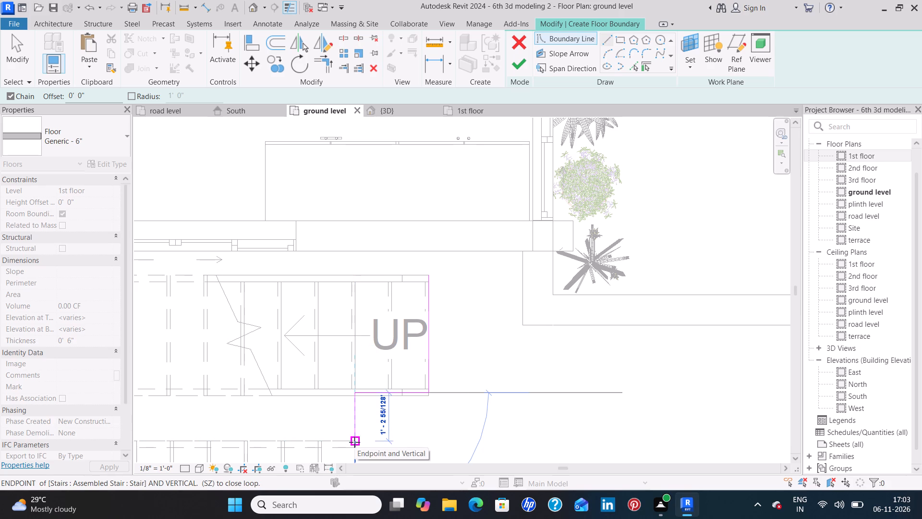
{"action": "middle_click_drag", "start_coordinate": [354, 442], "coordinate": [354, 432]}
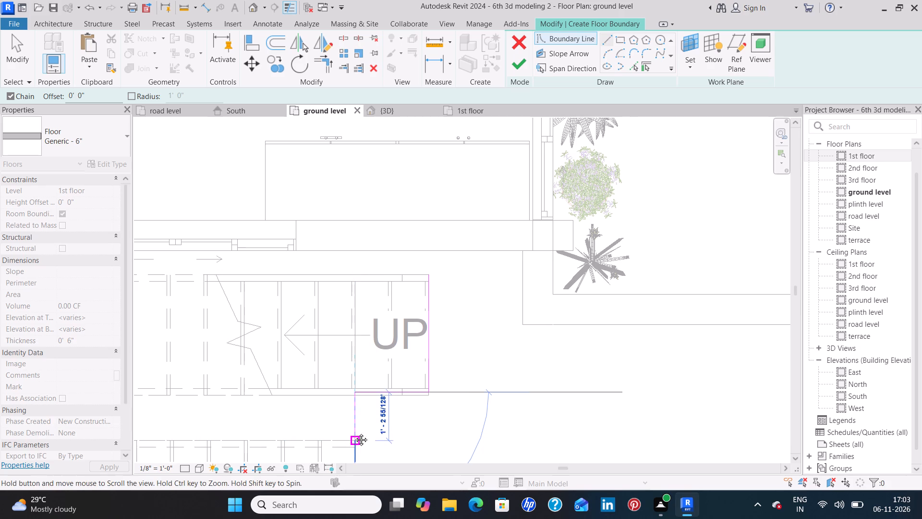
{"action": "middle_click_drag", "start_coordinate": [354, 432], "coordinate": [353, 251]}
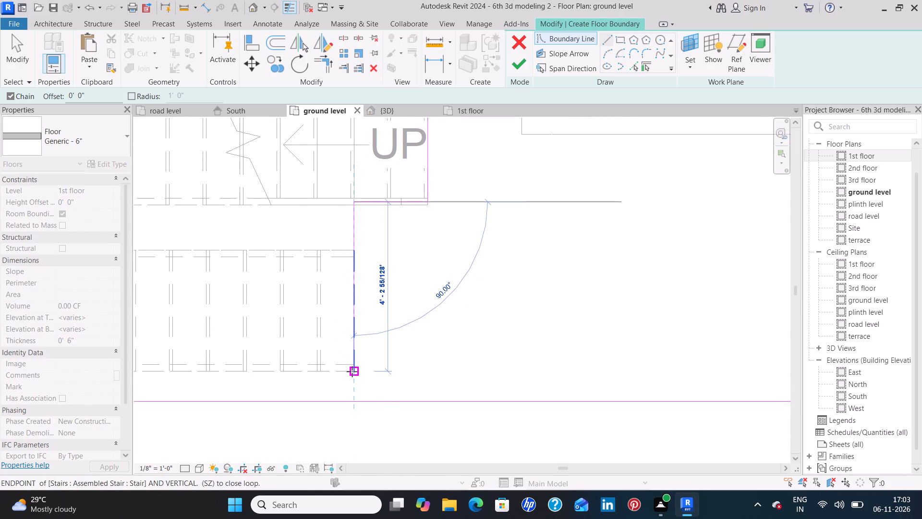
{"action": "left_click", "coordinate": [352, 371]}
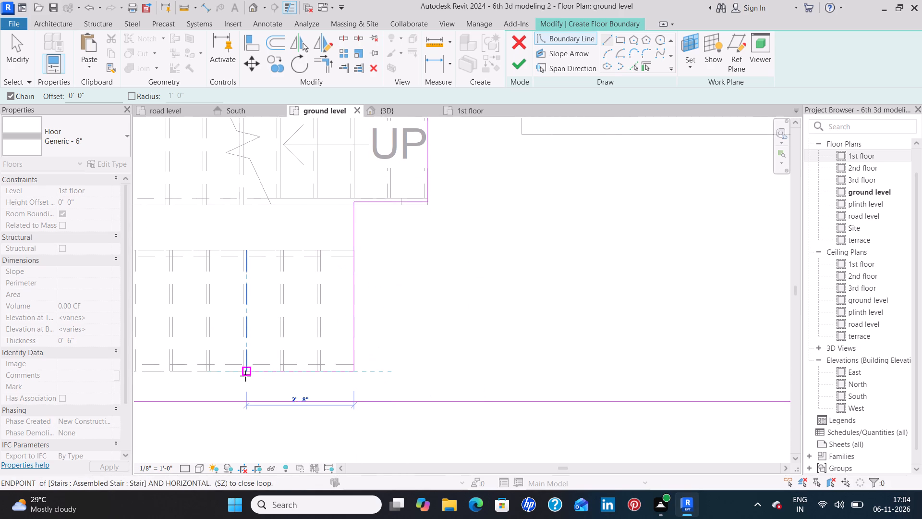
Close the stair opening's boundary with lines along the lower flight's south edge, about 7'-1" up the landing's west edge, and 11'-3" along the upper flight.
{"action": "middle_click_drag", "start_coordinate": [246, 375], "coordinate": [563, 361]}
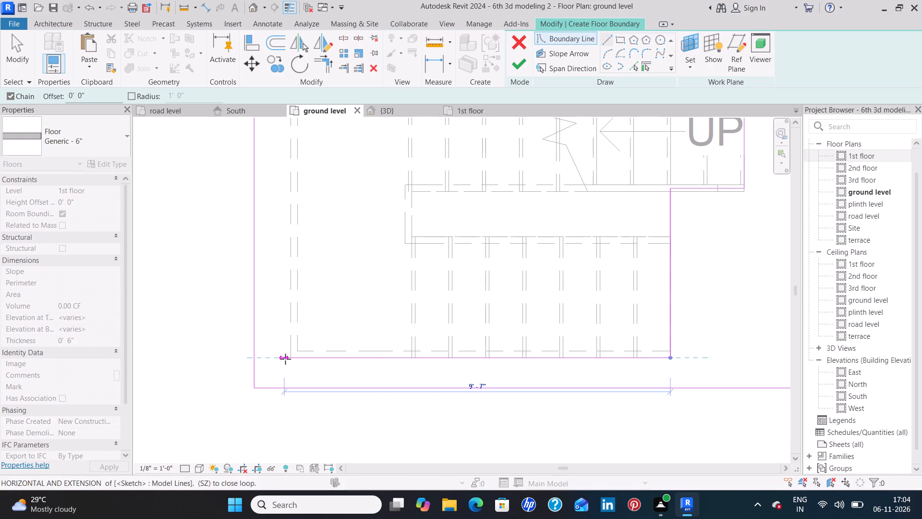
{"action": "left_click", "coordinate": [289, 359]}
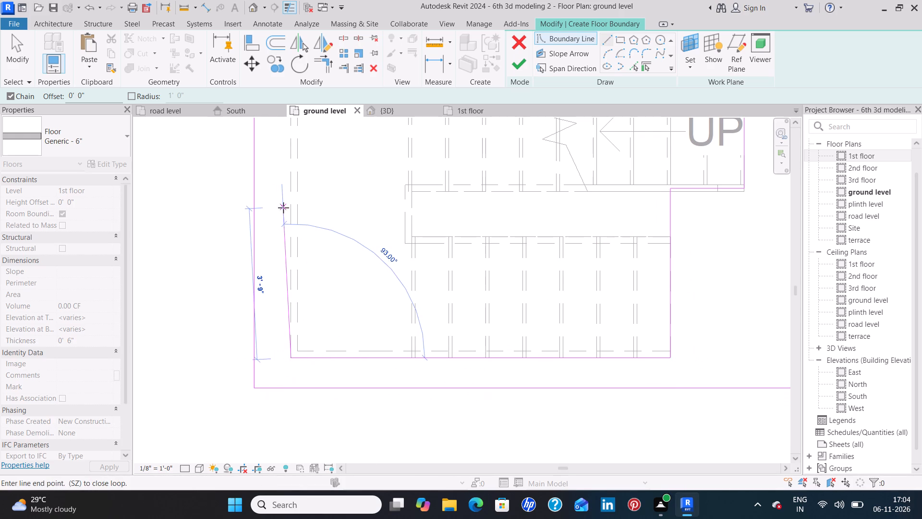
{"action": "middle_click_drag", "start_coordinate": [283, 208], "coordinate": [265, 348]}
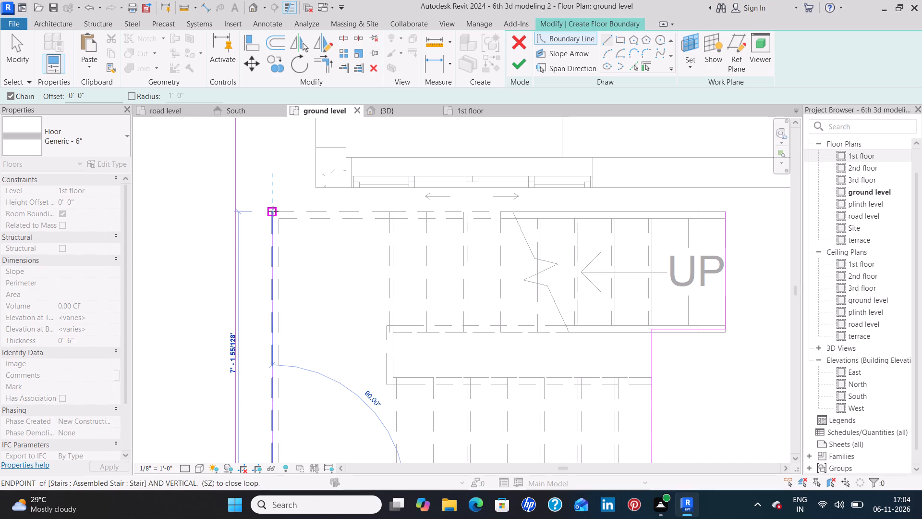
{"action": "left_click", "coordinate": [273, 211]}
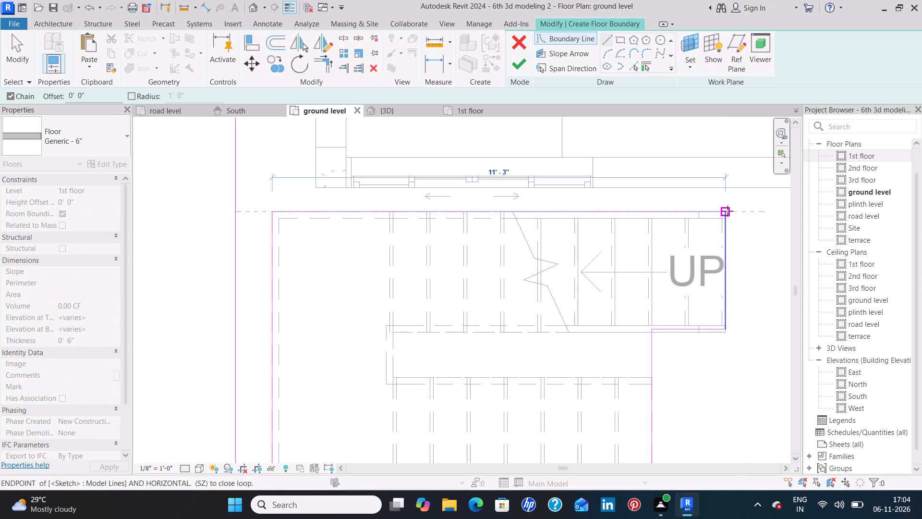
{"action": "left_click", "coordinate": [728, 211]}
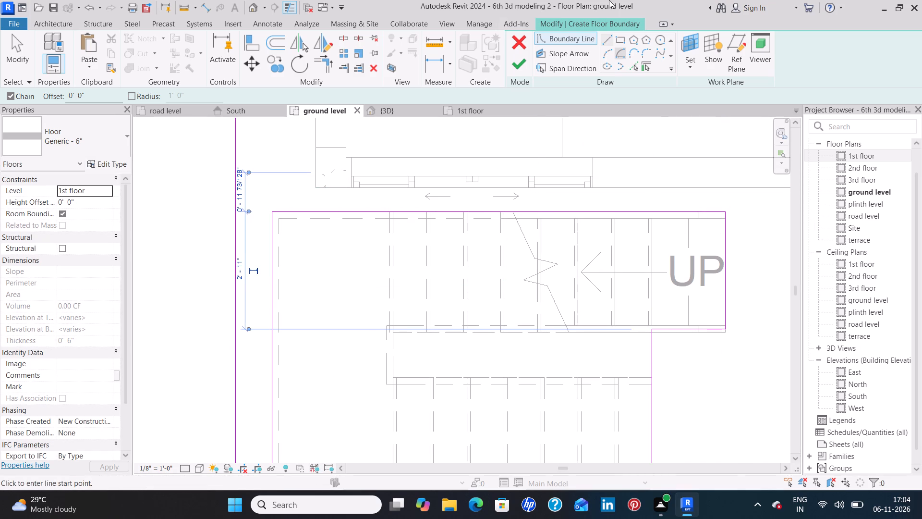
Finish the 1st floor slab's boundary sketch and attach the walls reaching its level to its underside.
{"action": "left_click", "coordinate": [519, 63]}
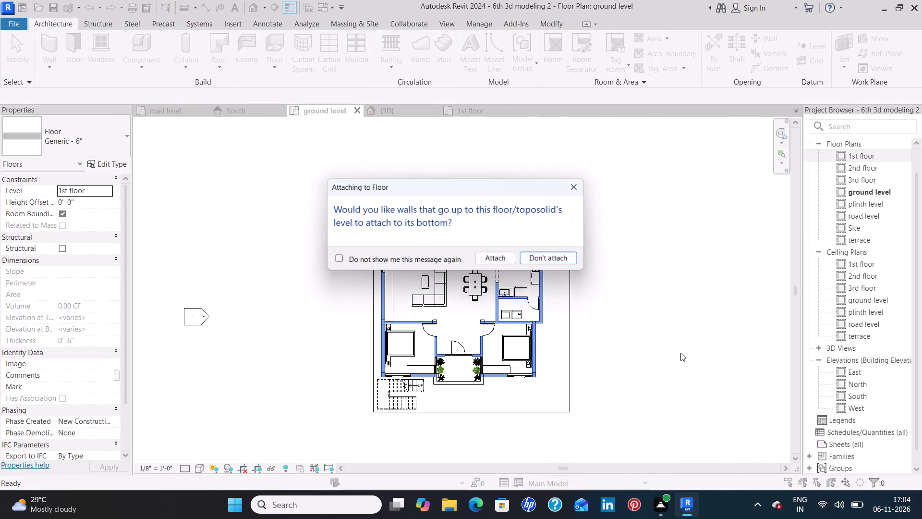
{"action": "left_click", "coordinate": [505, 263]}
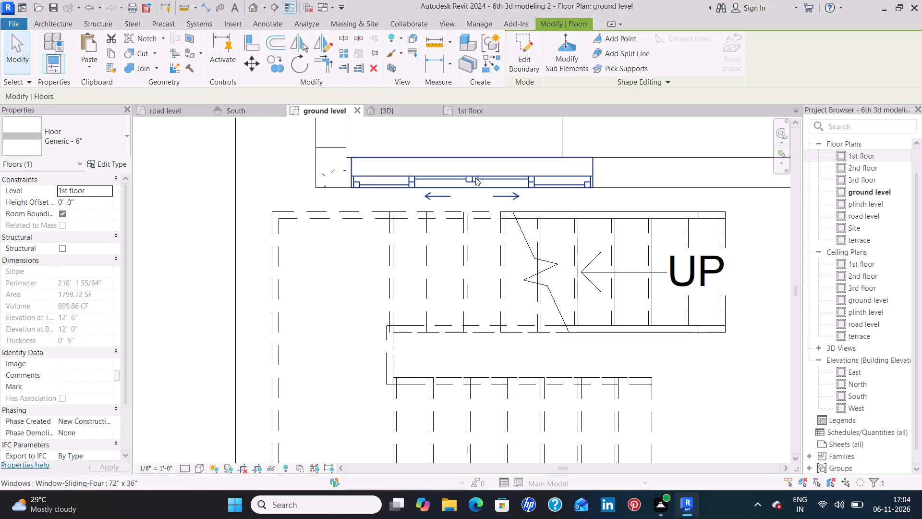
Examine the new 1st floor slab in 3D, including its stair opening, porch extension, and the top of the house's 9" east wall.
{"action": "left_click", "coordinate": [402, 108]}
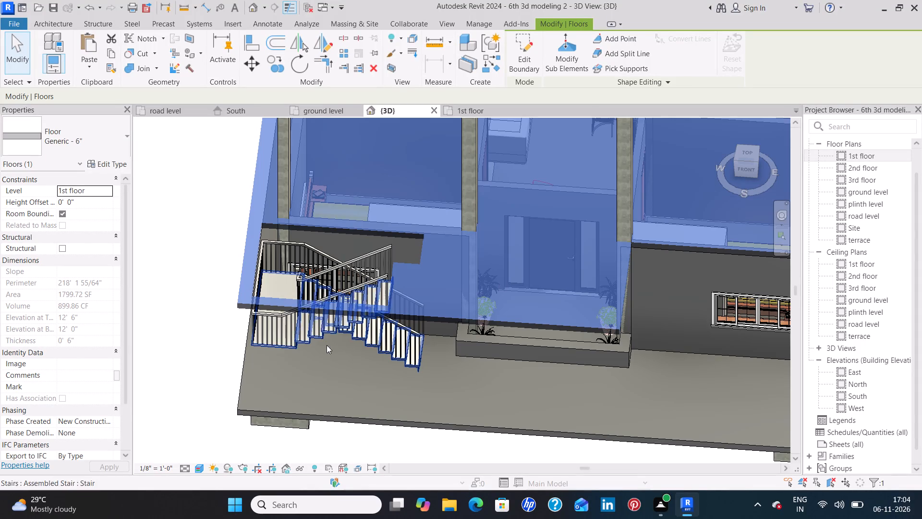
{"action": "left_click", "coordinate": [224, 302]}
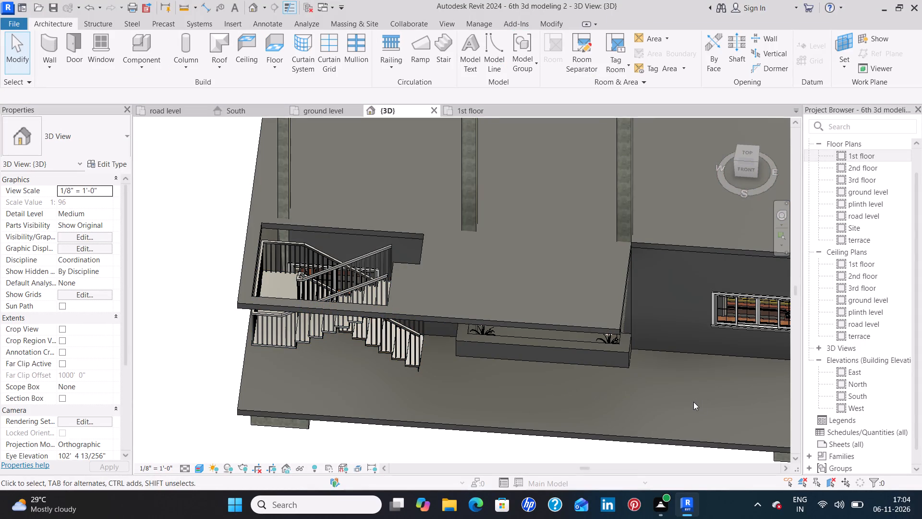
{"action": "middle_click_drag", "start_coordinate": [693, 402], "coordinate": [705, 289]}
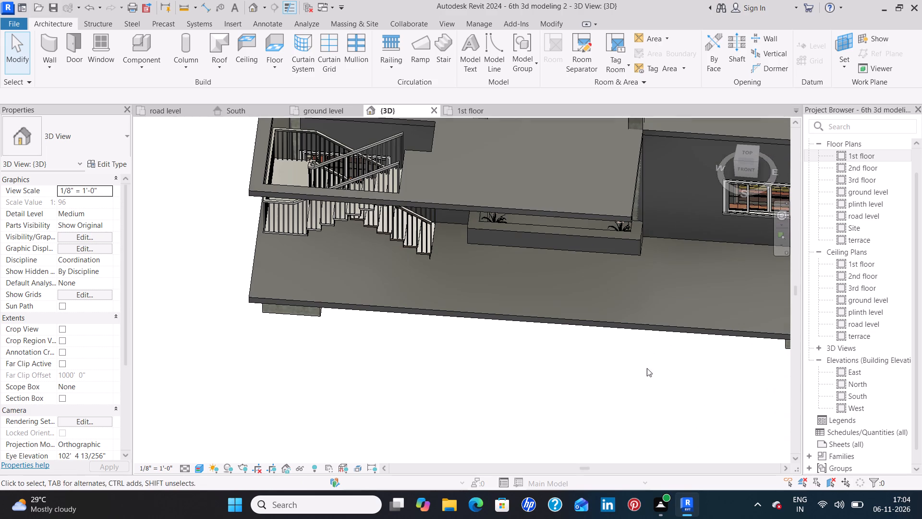
{"action": "middle_click_drag", "start_coordinate": [634, 399], "coordinate": [649, 223], "text": "shift"}
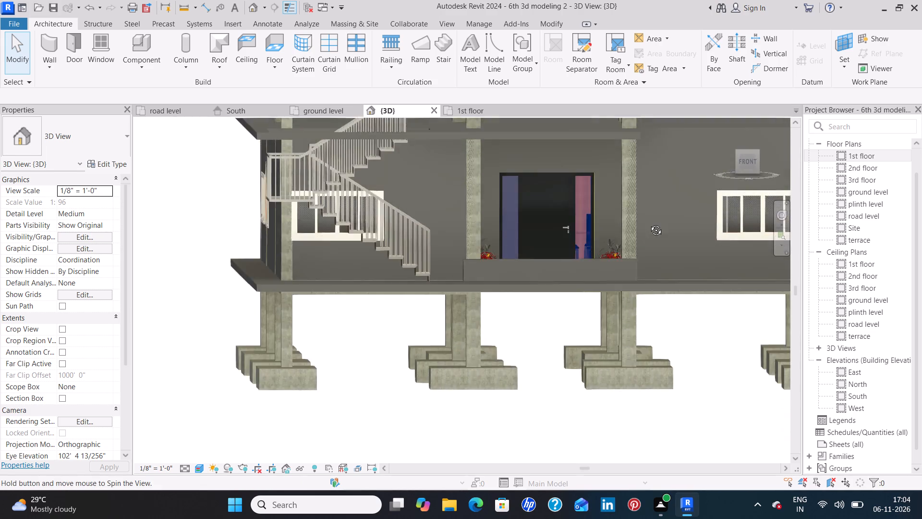
{"action": "middle_click_drag", "start_coordinate": [649, 223], "coordinate": [638, 217], "text": "shift"}
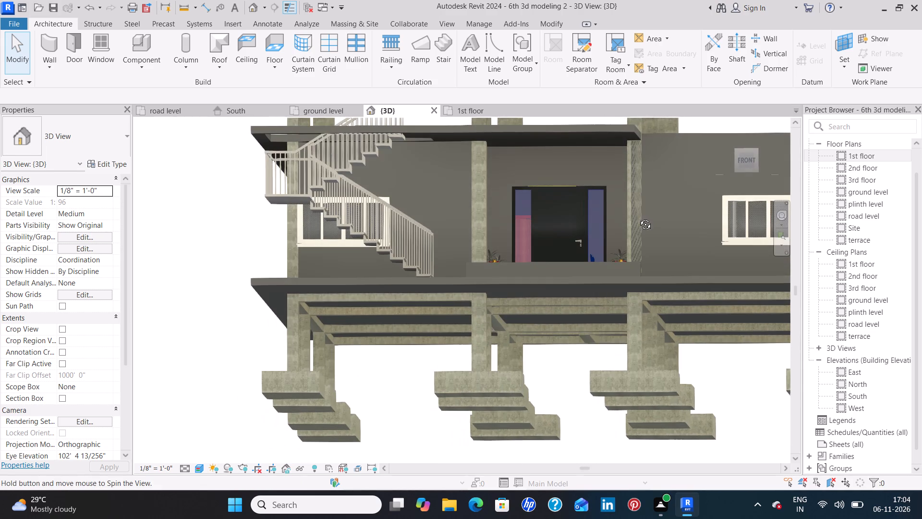
{"action": "middle_click_drag", "start_coordinate": [638, 217], "coordinate": [630, 404], "text": "shift"}
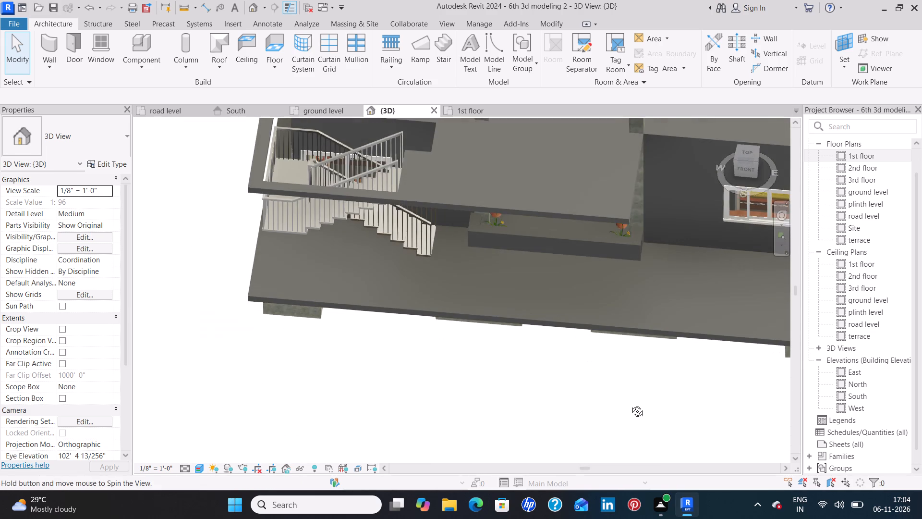
{"action": "middle_click_drag", "start_coordinate": [630, 404], "coordinate": [643, 224], "text": "shift"}
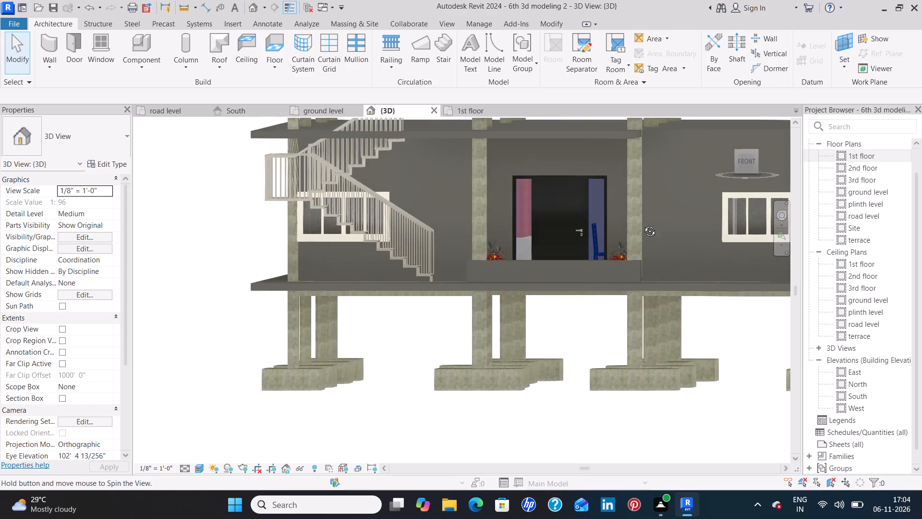
{"action": "middle_click_drag", "start_coordinate": [643, 224], "coordinate": [522, 225], "text": "shift"}
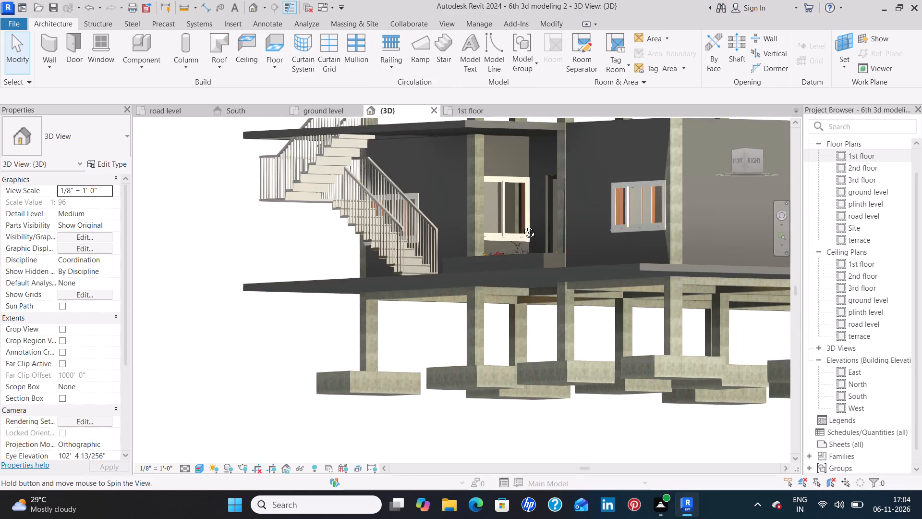
{"action": "middle_click_drag", "start_coordinate": [522, 225], "coordinate": [455, 233], "text": "shift"}
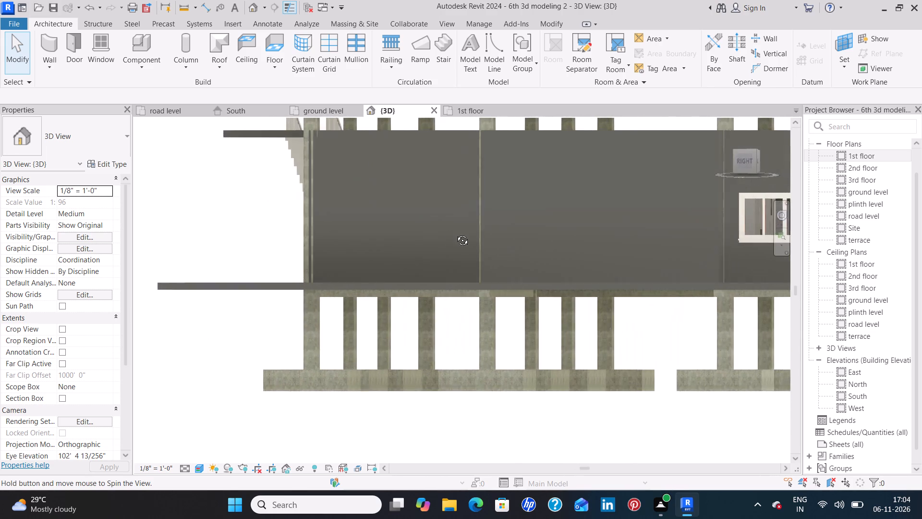
{"action": "middle_click_drag", "start_coordinate": [455, 233], "coordinate": [427, 304], "text": "shift"}
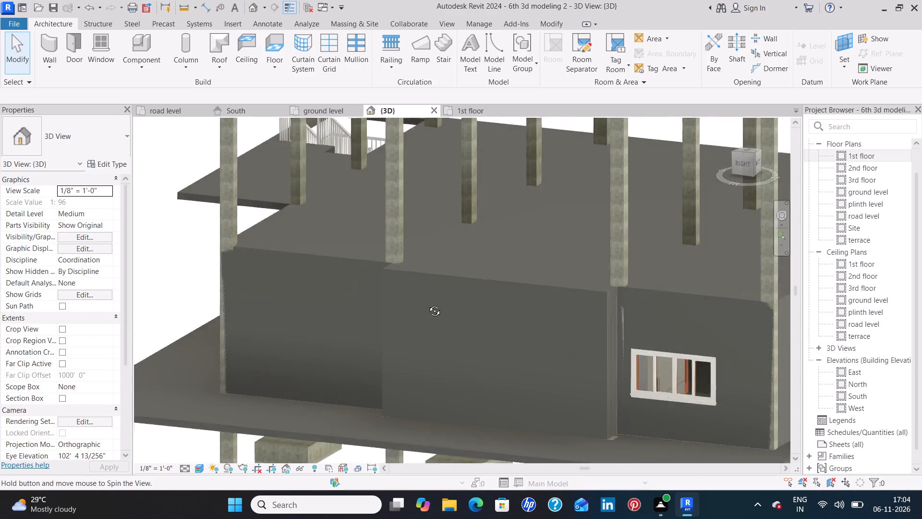
{"action": "middle_click_drag", "start_coordinate": [427, 304], "coordinate": [453, 321], "text": "shift"}
{"action": "scroll", "coordinate": [438, 366], "scroll_direction": "up", "scroll_amount": 6}
{"action": "middle_click_drag", "start_coordinate": [459, 330], "coordinate": [512, 208]}
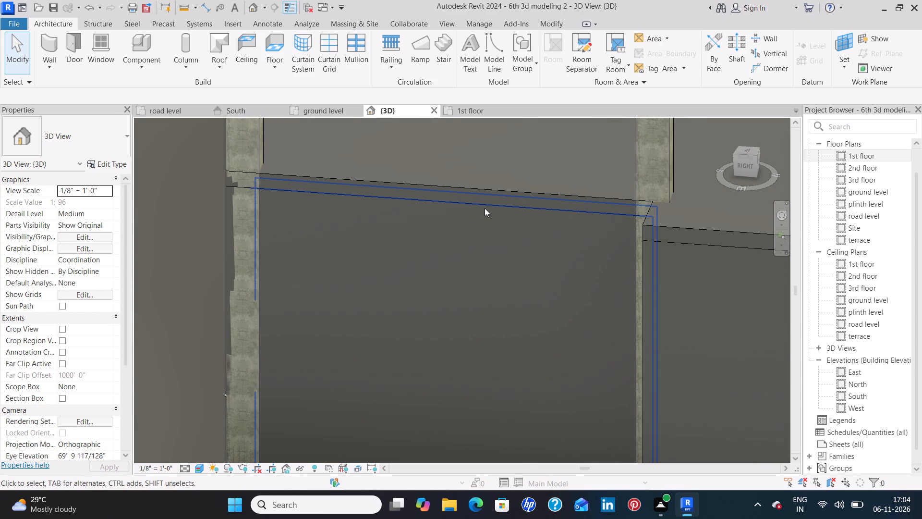
{"action": "left_click", "coordinate": [485, 208]}
{"action": "scroll", "coordinate": [433, 304], "scroll_direction": "down", "scroll_amount": 2}
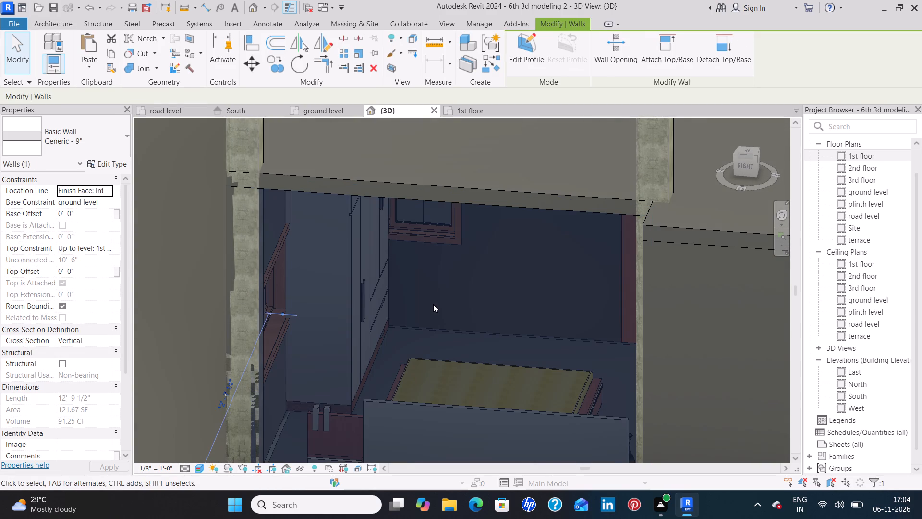
{"action": "scroll", "coordinate": [433, 304], "scroll_direction": "down", "scroll_amount": 3}
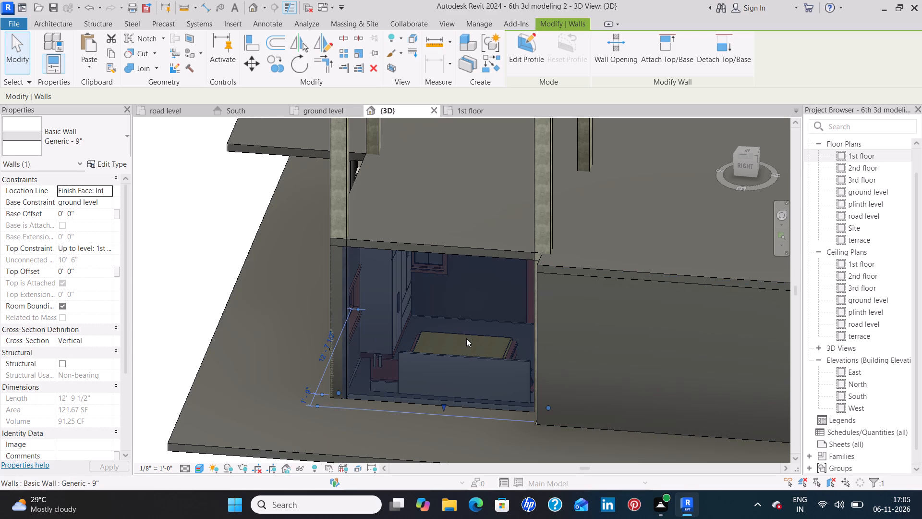
{"action": "key", "text": "Escape"}
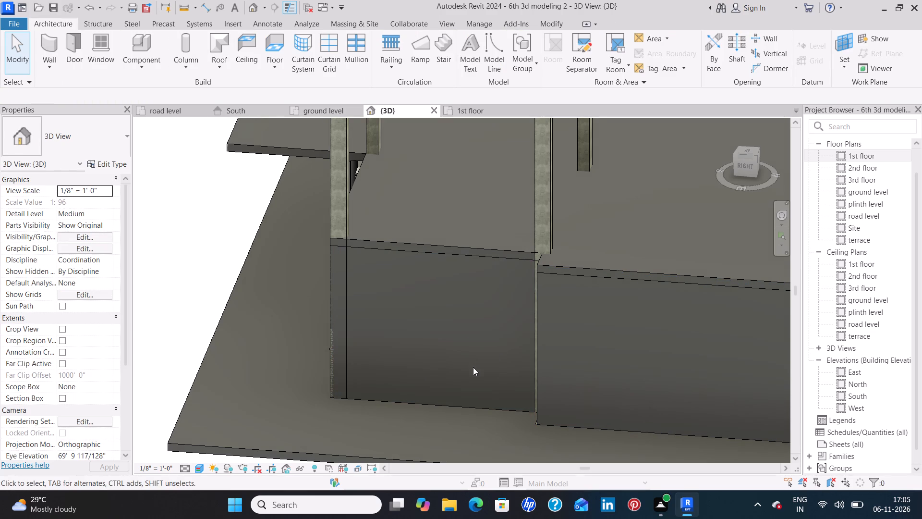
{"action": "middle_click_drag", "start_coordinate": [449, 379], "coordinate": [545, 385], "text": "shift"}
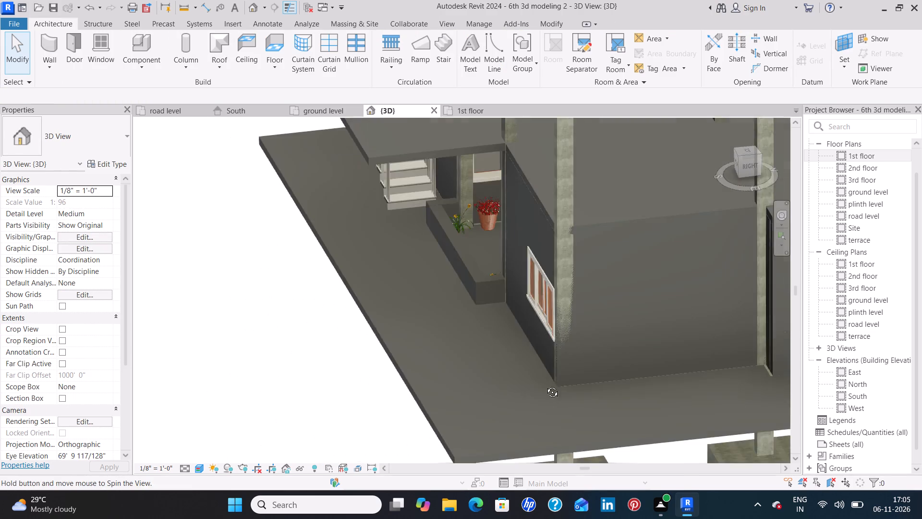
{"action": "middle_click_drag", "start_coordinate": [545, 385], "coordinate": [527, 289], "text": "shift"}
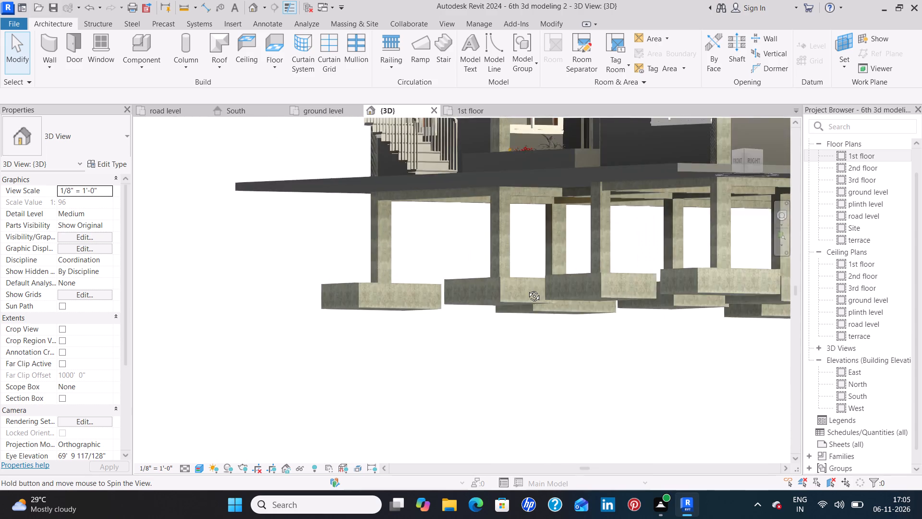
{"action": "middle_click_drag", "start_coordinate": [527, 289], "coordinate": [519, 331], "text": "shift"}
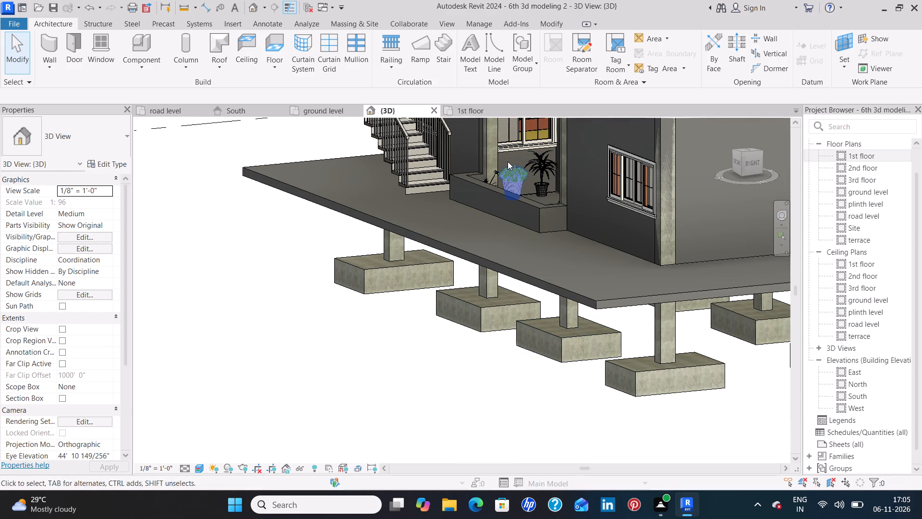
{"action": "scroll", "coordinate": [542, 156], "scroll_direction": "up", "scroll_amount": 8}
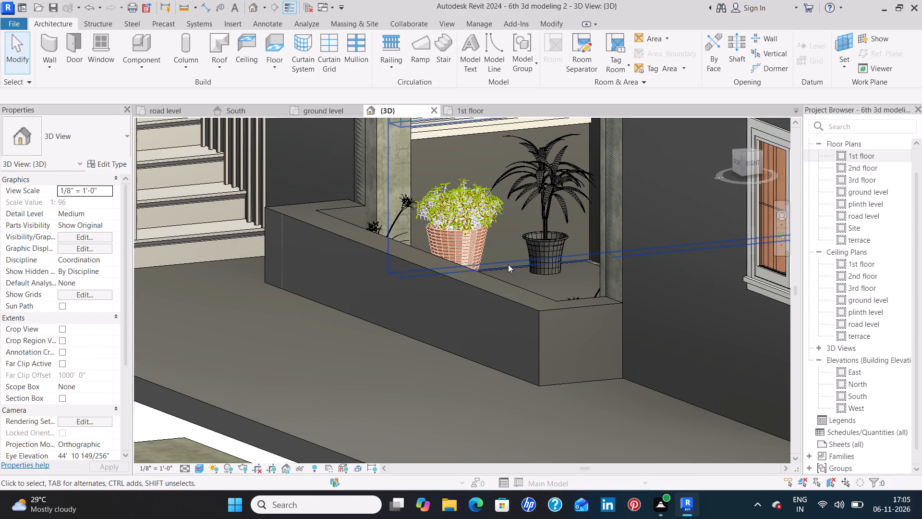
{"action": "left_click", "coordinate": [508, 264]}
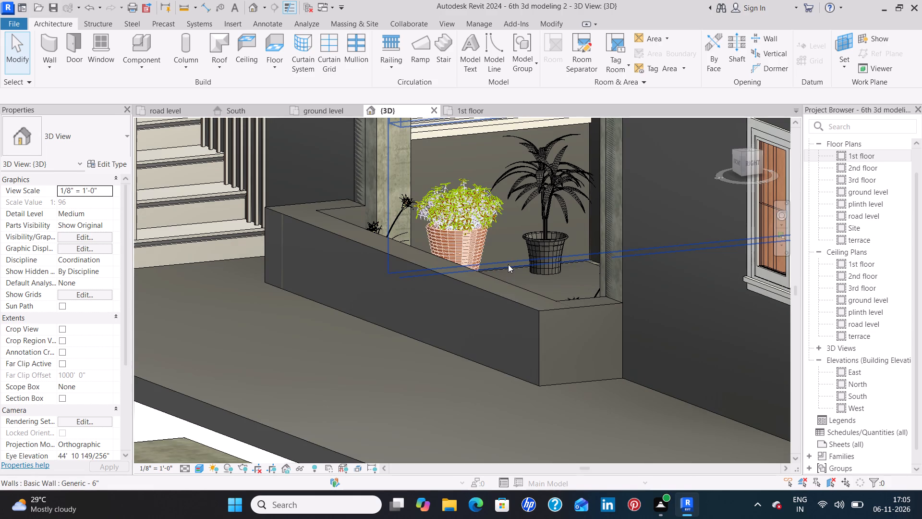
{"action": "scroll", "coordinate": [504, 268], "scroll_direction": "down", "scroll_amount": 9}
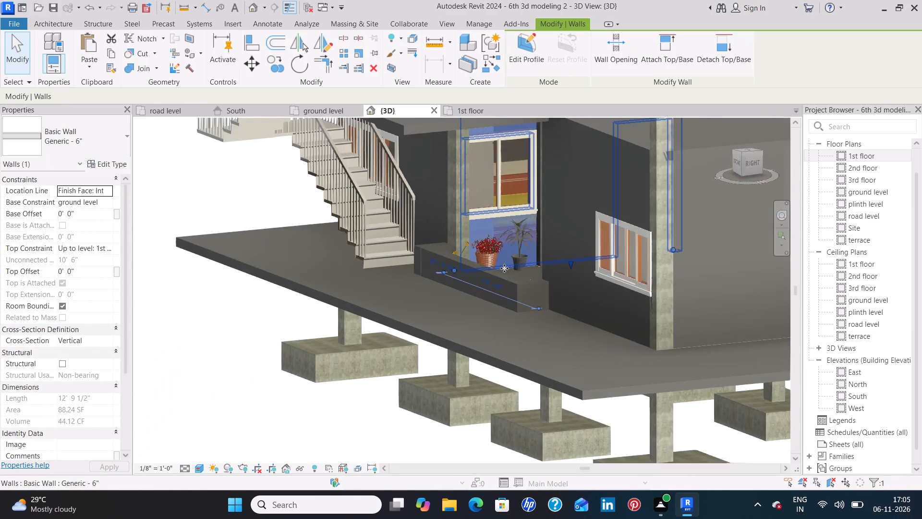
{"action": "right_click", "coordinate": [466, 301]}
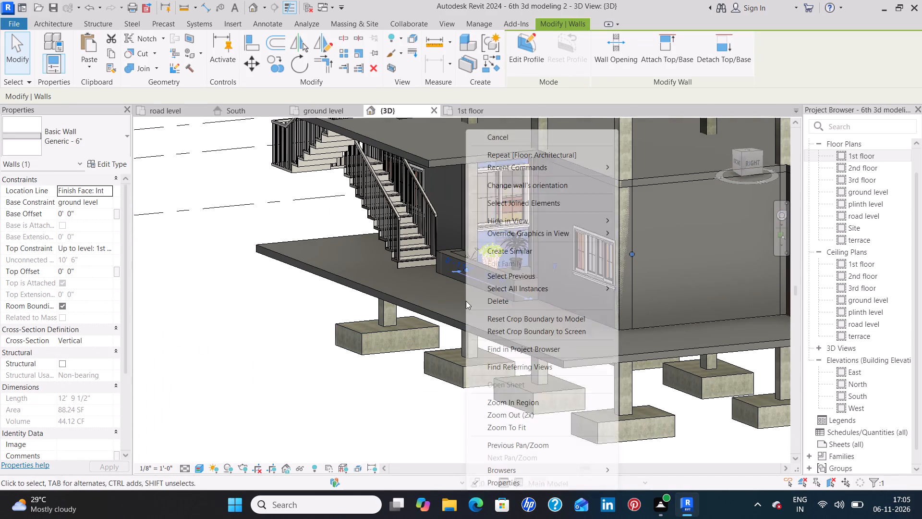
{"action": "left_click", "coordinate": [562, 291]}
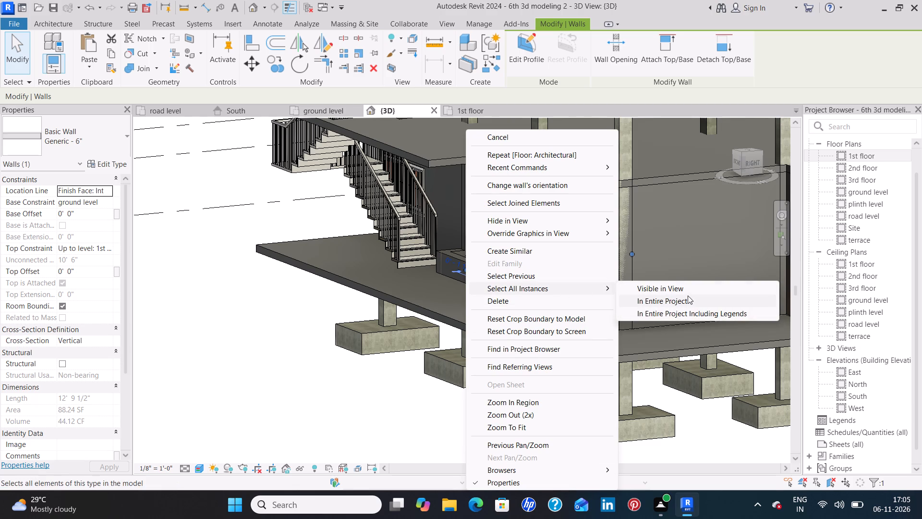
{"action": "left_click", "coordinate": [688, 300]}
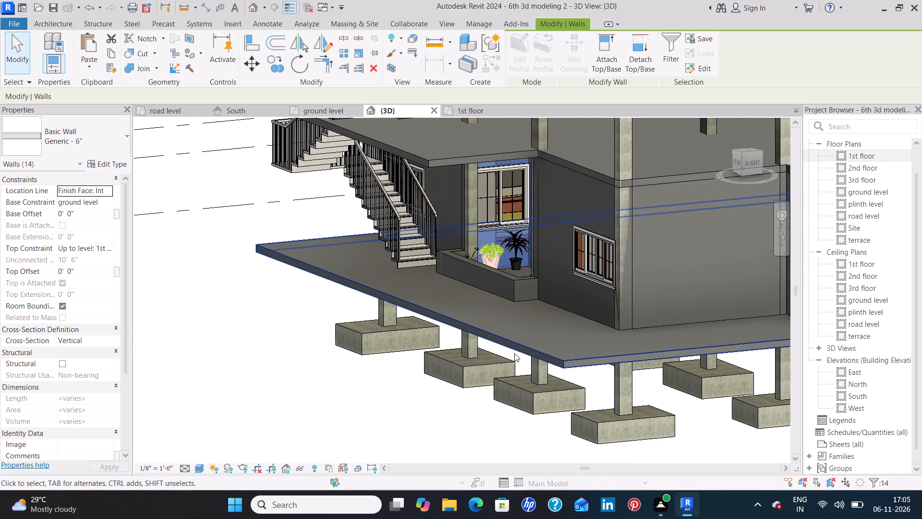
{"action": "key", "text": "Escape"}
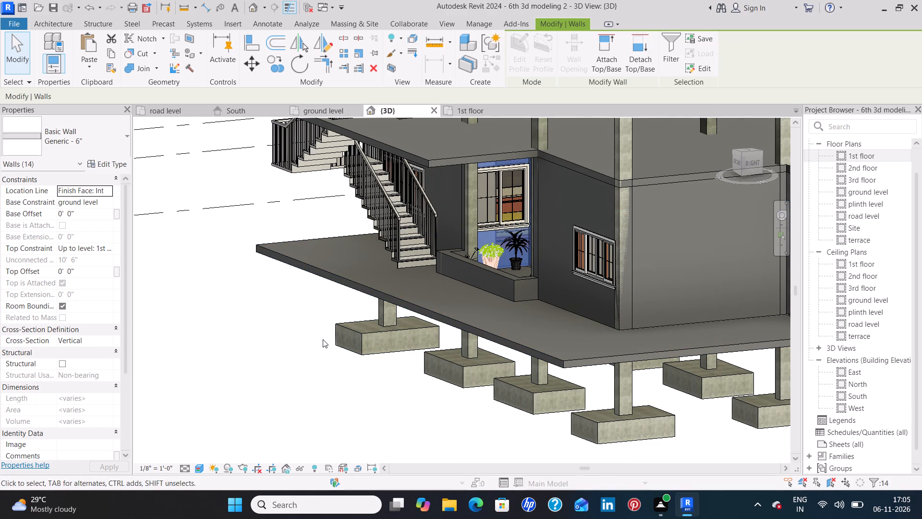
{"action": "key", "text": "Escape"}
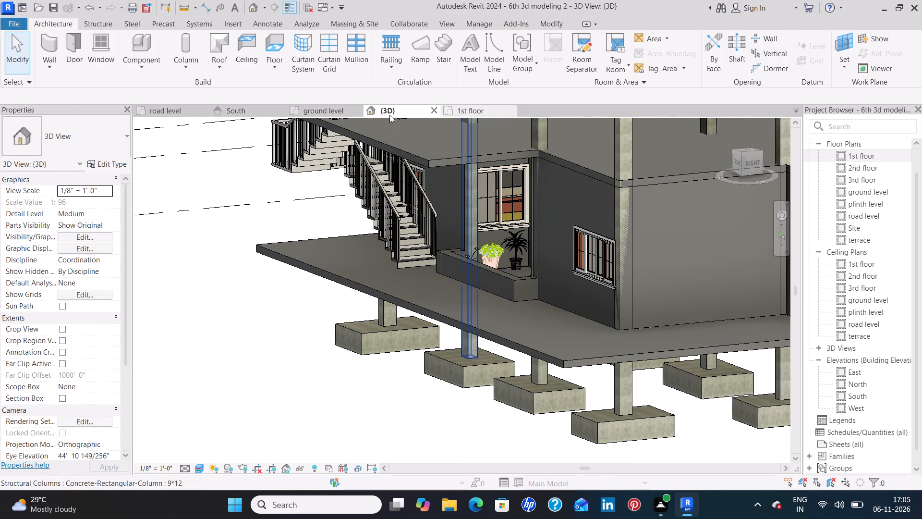
Open the South elevation and frame the ground storey together with the levels around it.
{"action": "left_click", "coordinate": [241, 112]}
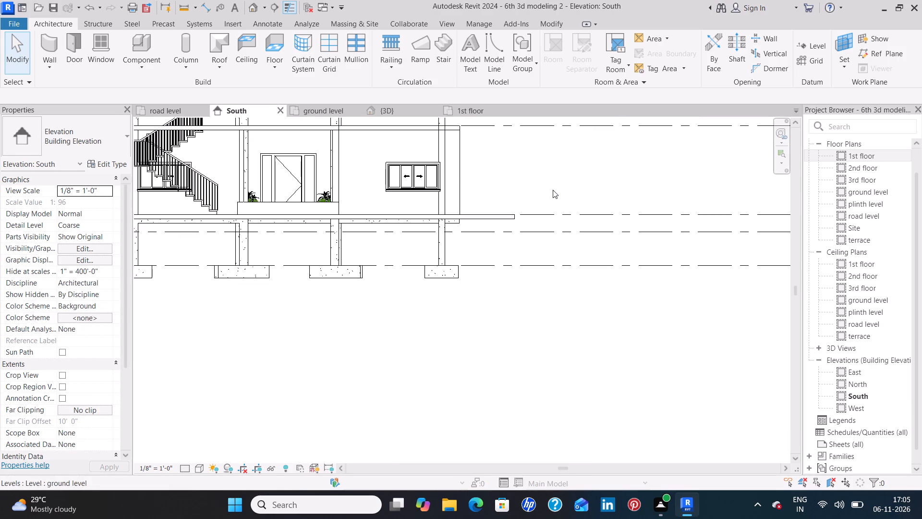
{"action": "middle_click_drag", "start_coordinate": [553, 190], "coordinate": [591, 228]}
{"action": "scroll", "coordinate": [594, 226], "scroll_direction": "down", "scroll_amount": 2}
{"action": "middle_click_drag", "start_coordinate": [596, 216], "coordinate": [599, 229]}
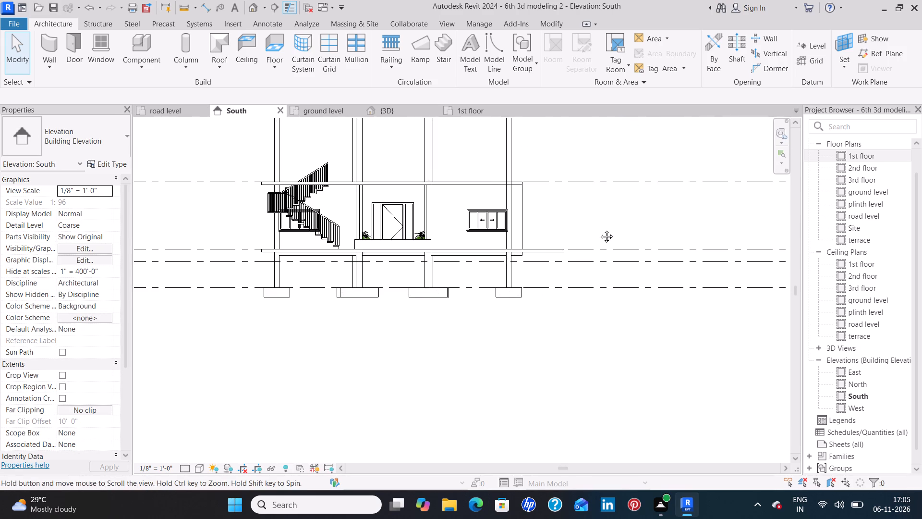
{"action": "middle_click_drag", "start_coordinate": [599, 229], "coordinate": [602, 250]}
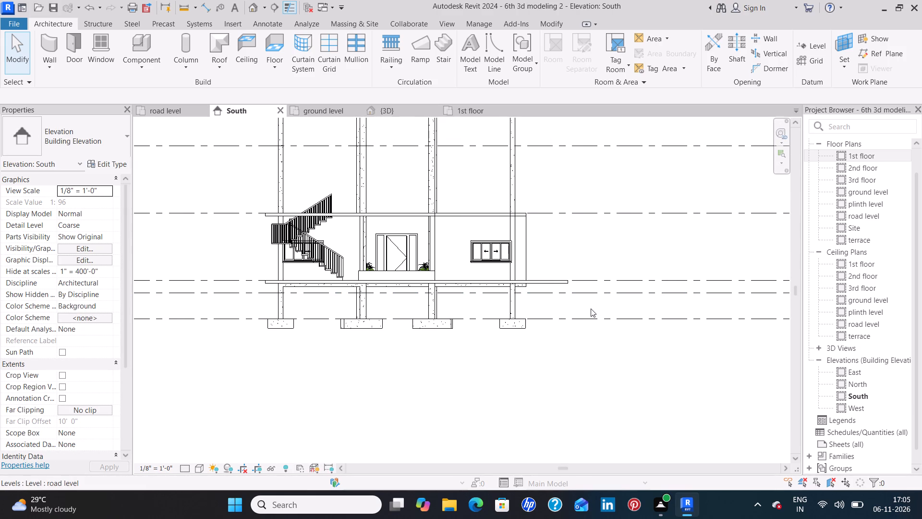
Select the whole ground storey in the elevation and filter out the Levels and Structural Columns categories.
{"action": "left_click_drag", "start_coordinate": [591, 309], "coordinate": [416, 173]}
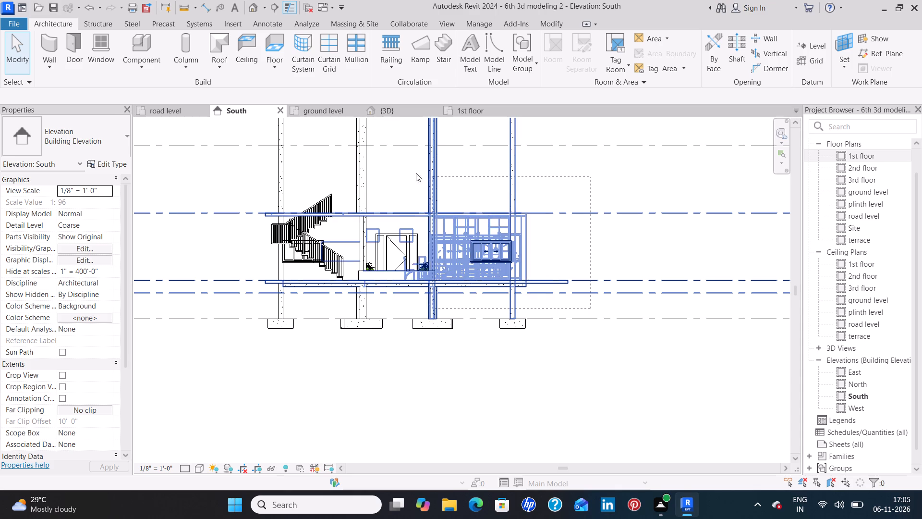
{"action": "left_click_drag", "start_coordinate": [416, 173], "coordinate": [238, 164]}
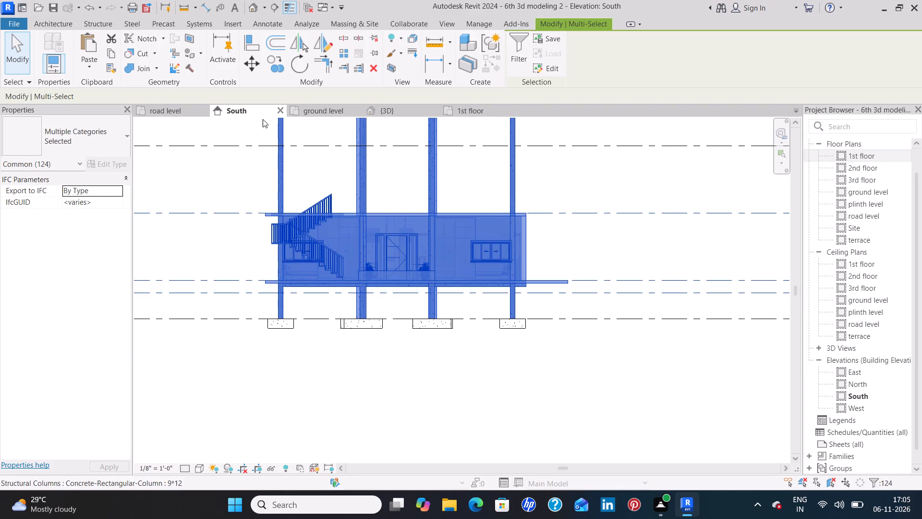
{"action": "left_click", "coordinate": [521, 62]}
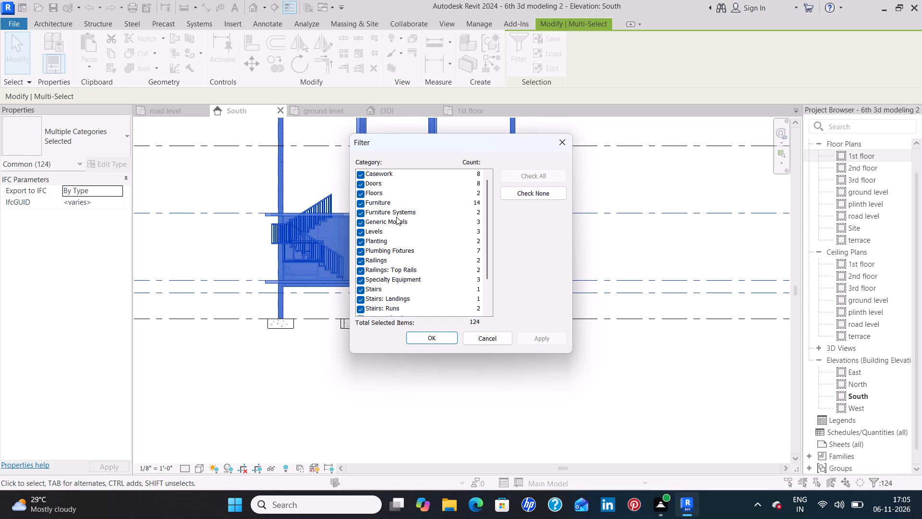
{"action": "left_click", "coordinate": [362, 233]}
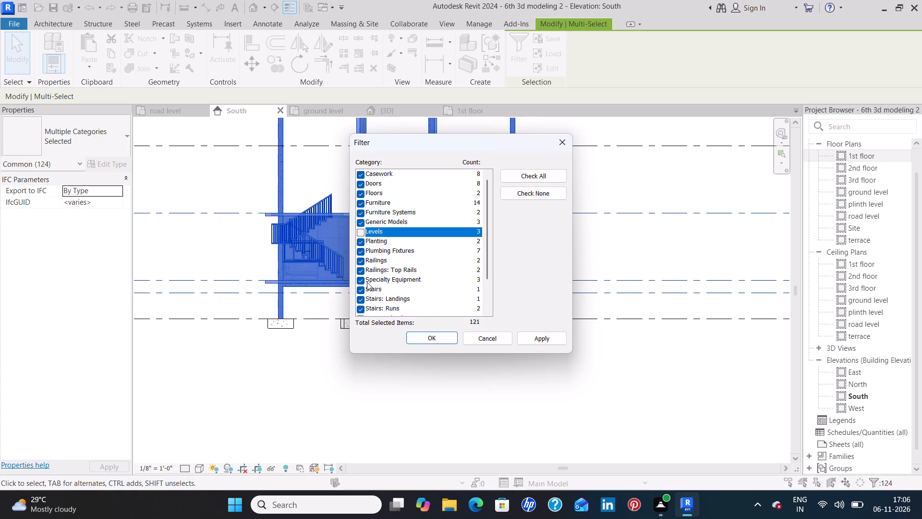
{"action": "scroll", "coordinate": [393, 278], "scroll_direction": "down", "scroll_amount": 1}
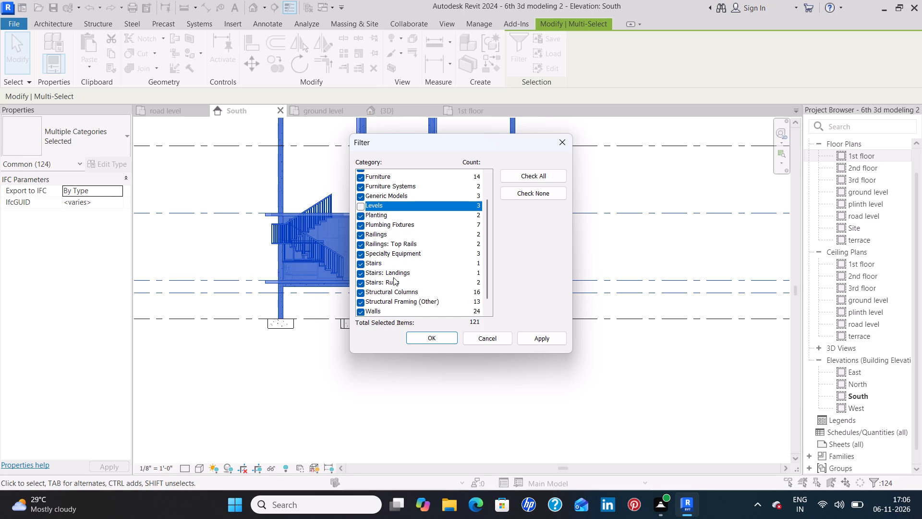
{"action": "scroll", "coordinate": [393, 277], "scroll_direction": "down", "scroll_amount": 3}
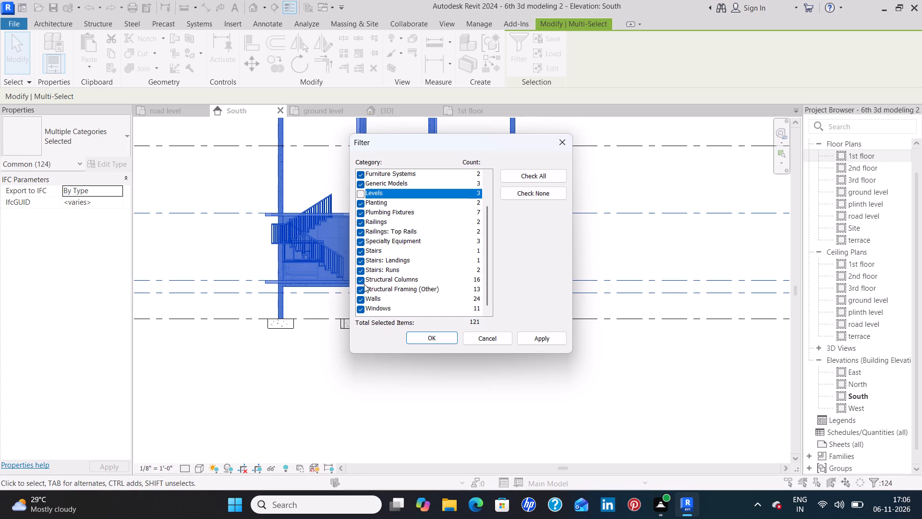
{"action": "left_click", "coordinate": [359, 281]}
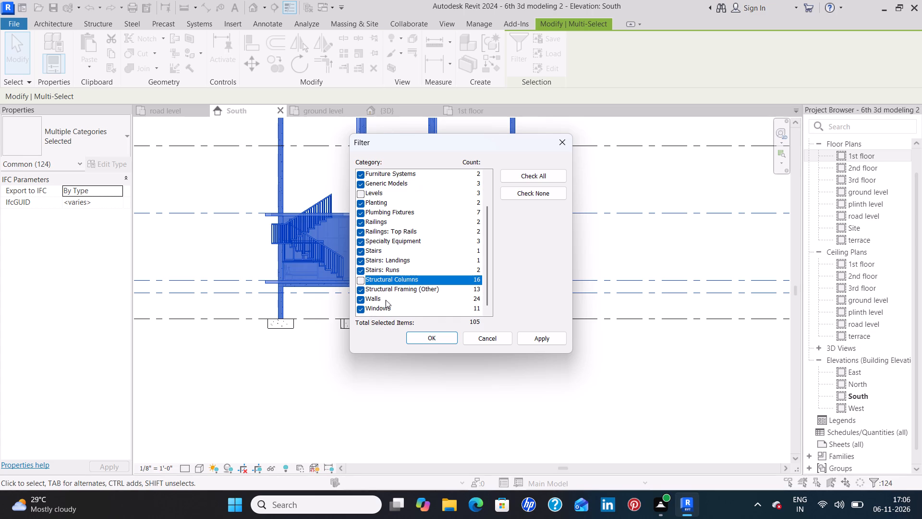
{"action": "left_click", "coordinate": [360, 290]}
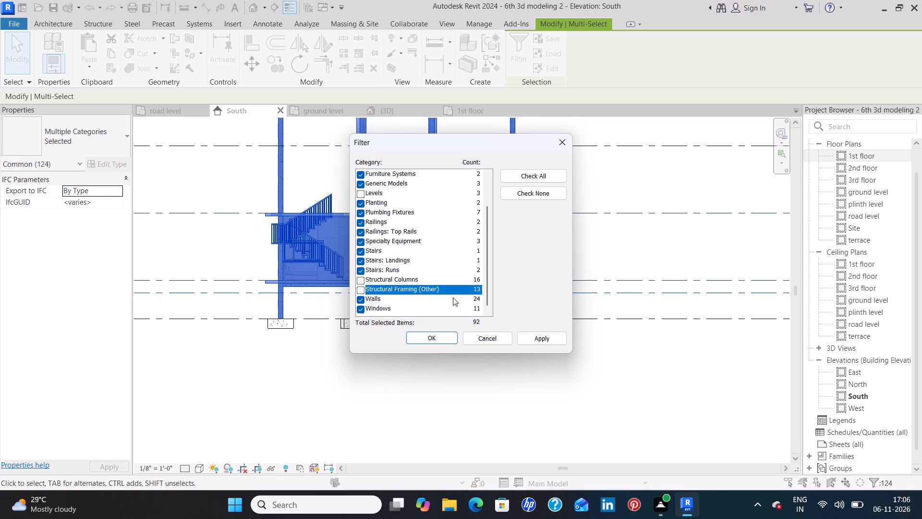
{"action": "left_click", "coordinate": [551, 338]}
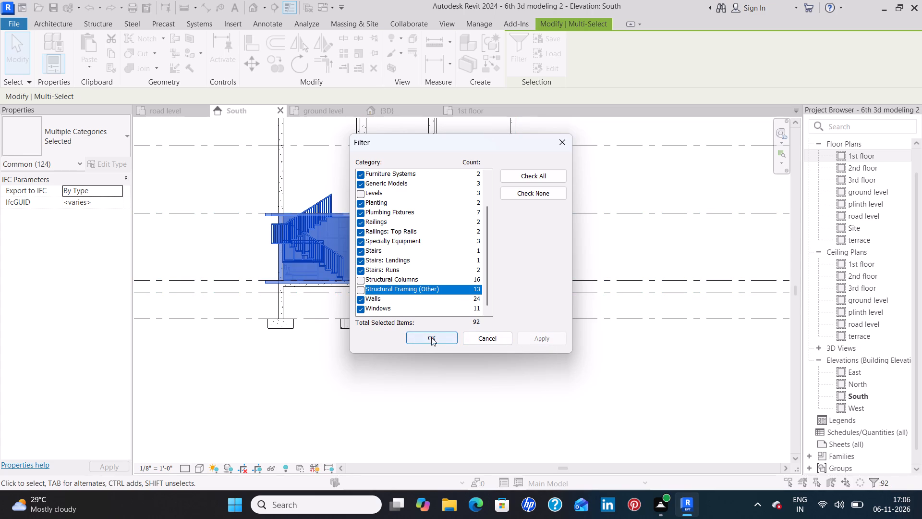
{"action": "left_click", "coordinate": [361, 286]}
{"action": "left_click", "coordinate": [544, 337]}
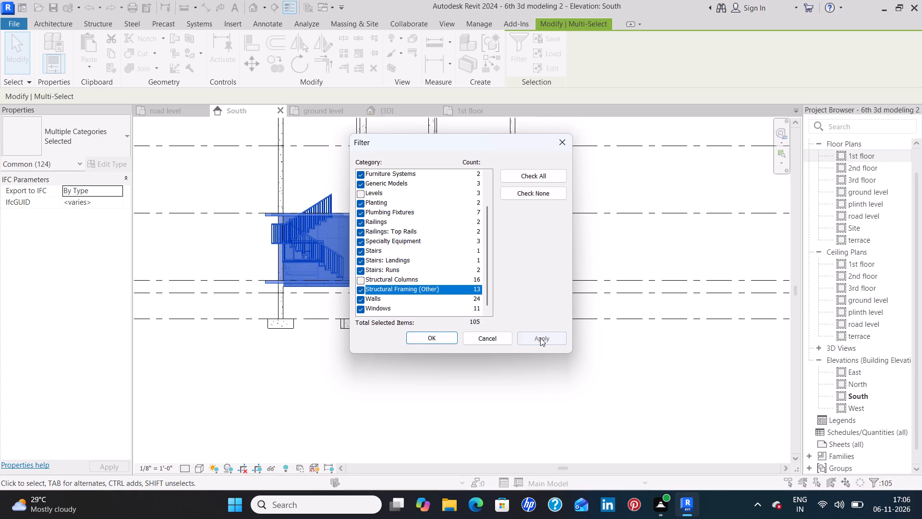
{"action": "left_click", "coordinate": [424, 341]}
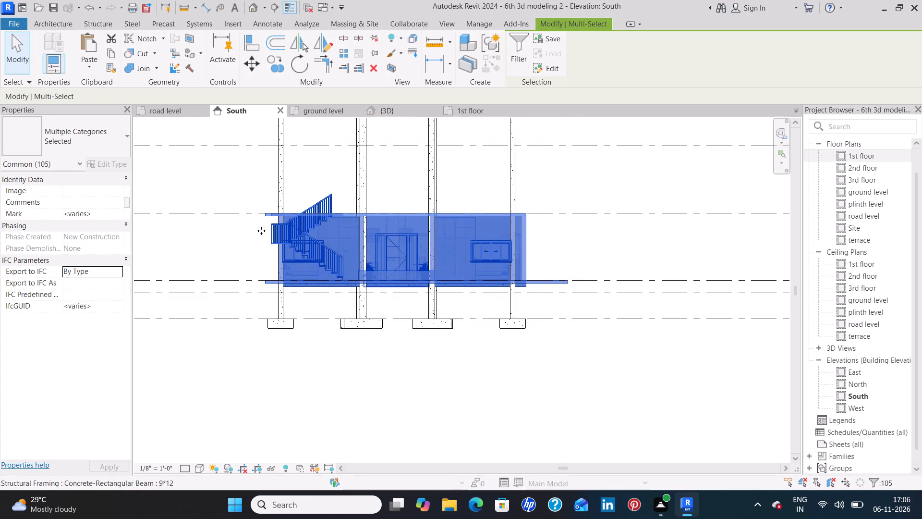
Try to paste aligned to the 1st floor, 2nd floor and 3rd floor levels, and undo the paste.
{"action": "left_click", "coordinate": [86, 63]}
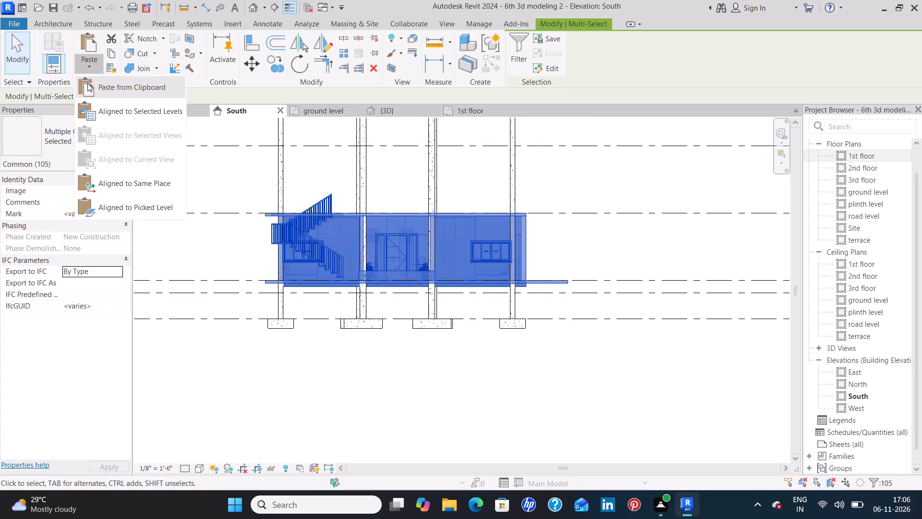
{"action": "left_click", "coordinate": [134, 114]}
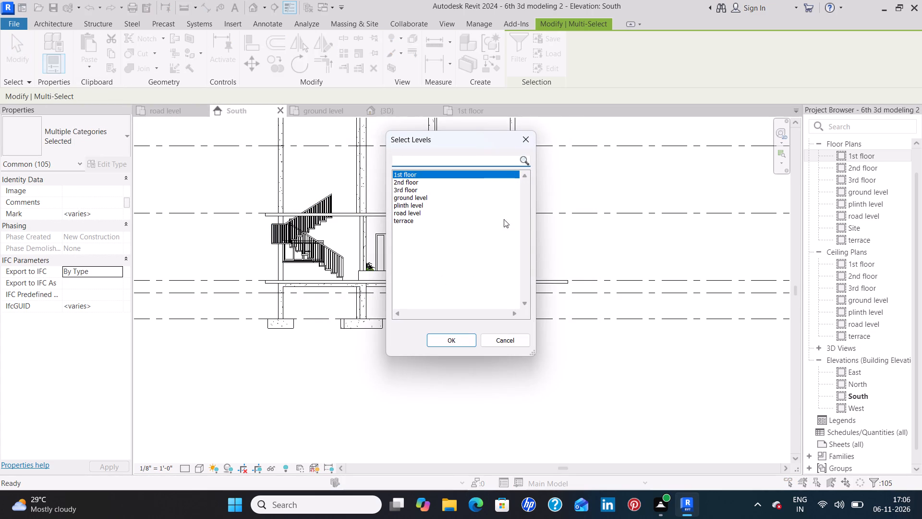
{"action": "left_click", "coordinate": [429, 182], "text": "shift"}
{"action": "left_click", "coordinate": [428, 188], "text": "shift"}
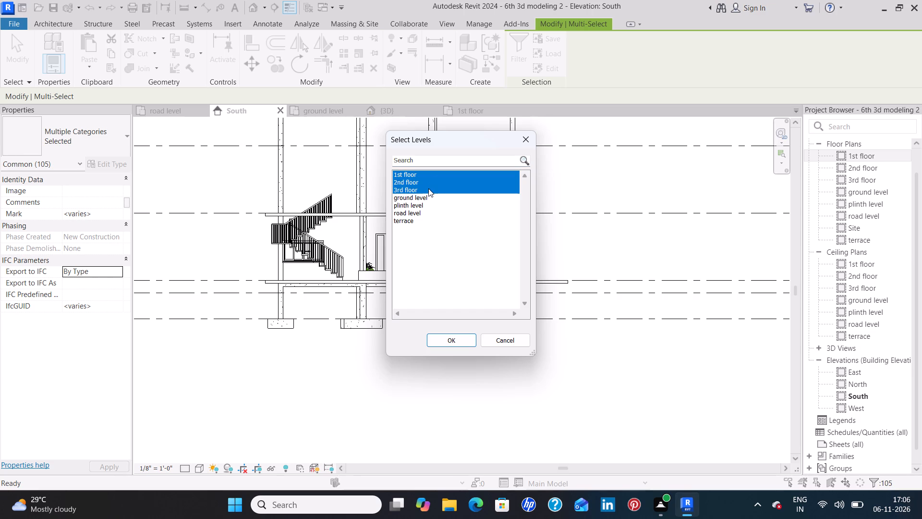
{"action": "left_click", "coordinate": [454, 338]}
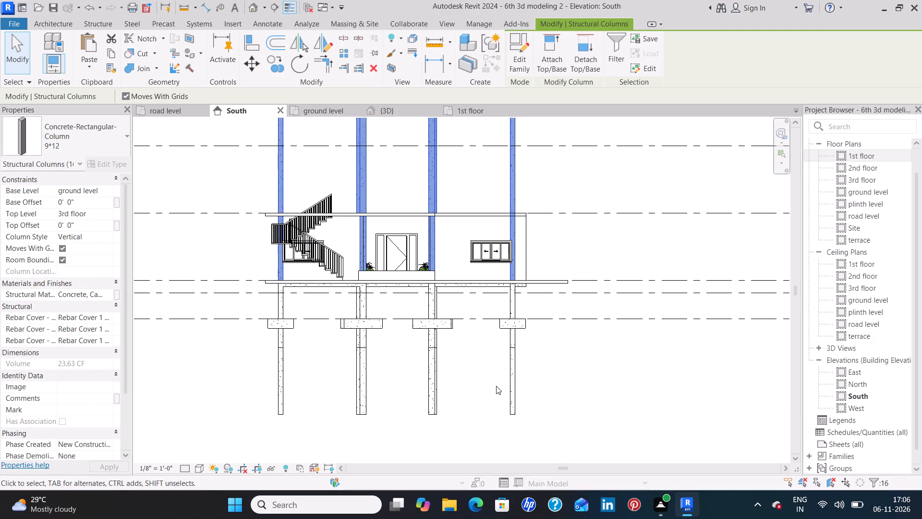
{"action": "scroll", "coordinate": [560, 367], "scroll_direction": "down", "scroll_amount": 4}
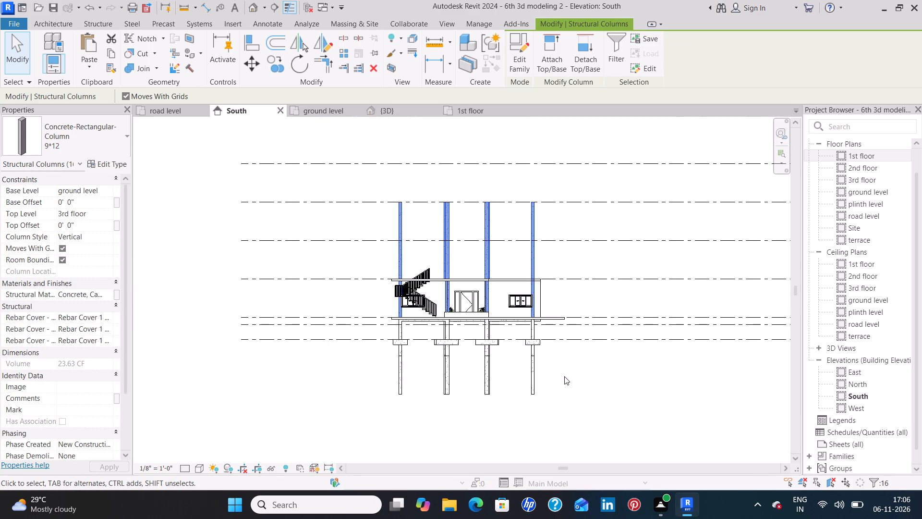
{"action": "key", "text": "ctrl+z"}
Select the whole ground storey with its stair and 1st floor slab, filtering out Levels and Structural Columns.
{"action": "middle_click_drag", "start_coordinate": [597, 265], "coordinate": [597, 291]}
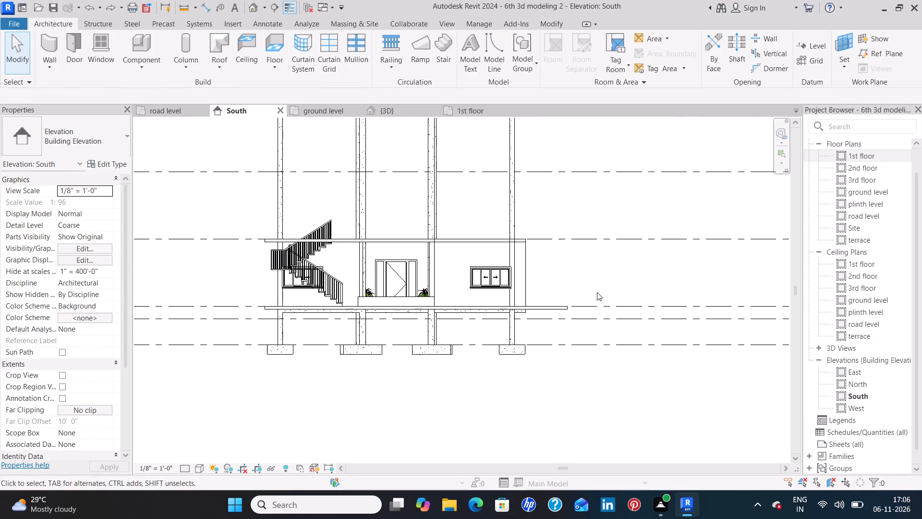
{"action": "left_click_drag", "start_coordinate": [580, 331], "coordinate": [548, 260]}
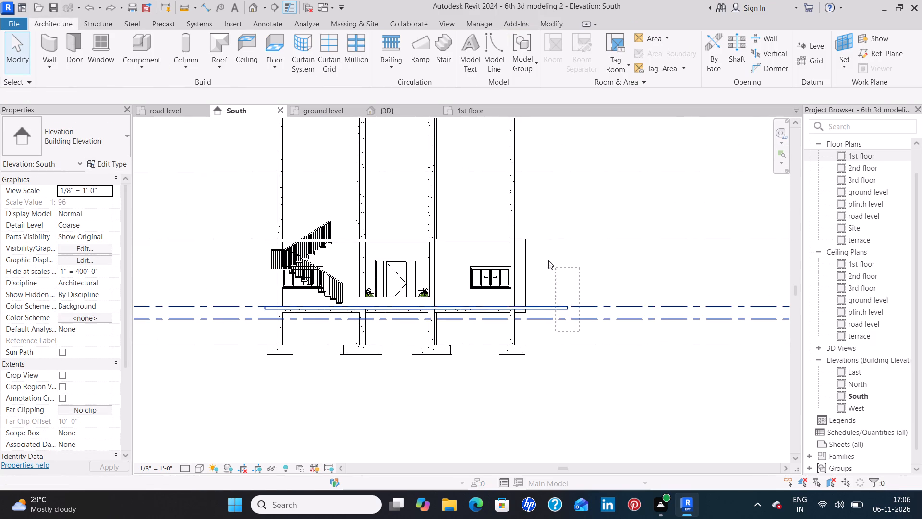
{"action": "left_click_drag", "start_coordinate": [548, 260], "coordinate": [223, 220]}
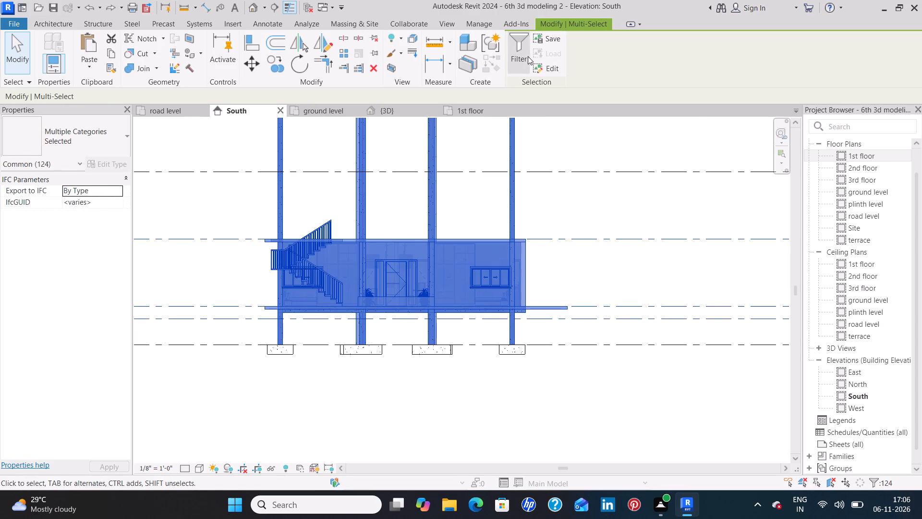
{"action": "left_click", "coordinate": [527, 56]}
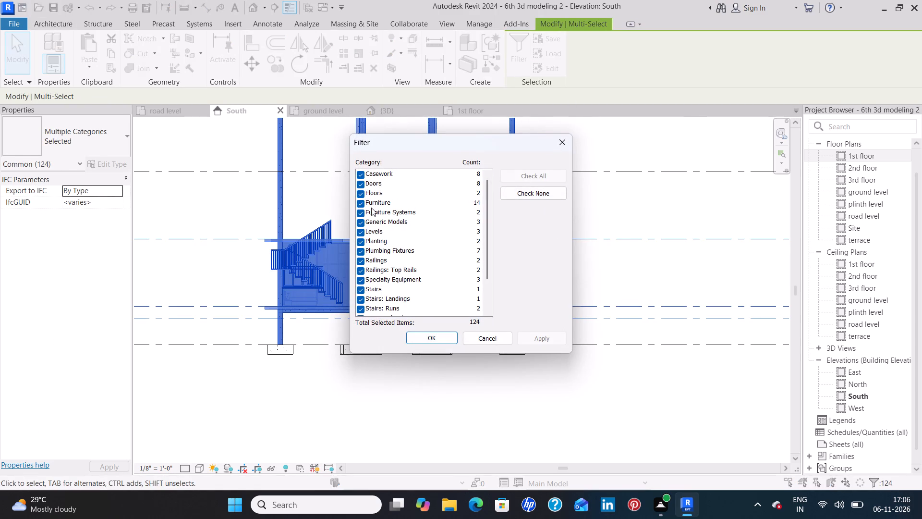
{"action": "left_click", "coordinate": [362, 231]}
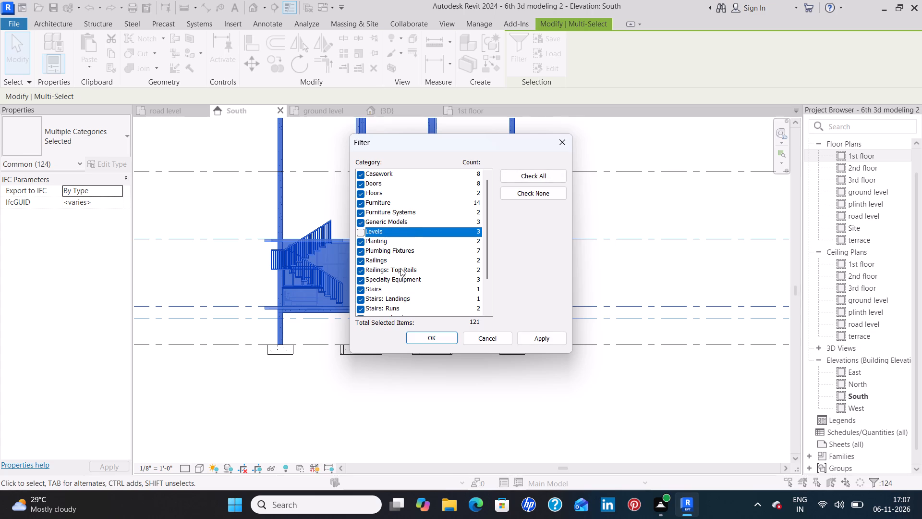
{"action": "scroll", "coordinate": [400, 268], "scroll_direction": "down", "scroll_amount": 1}
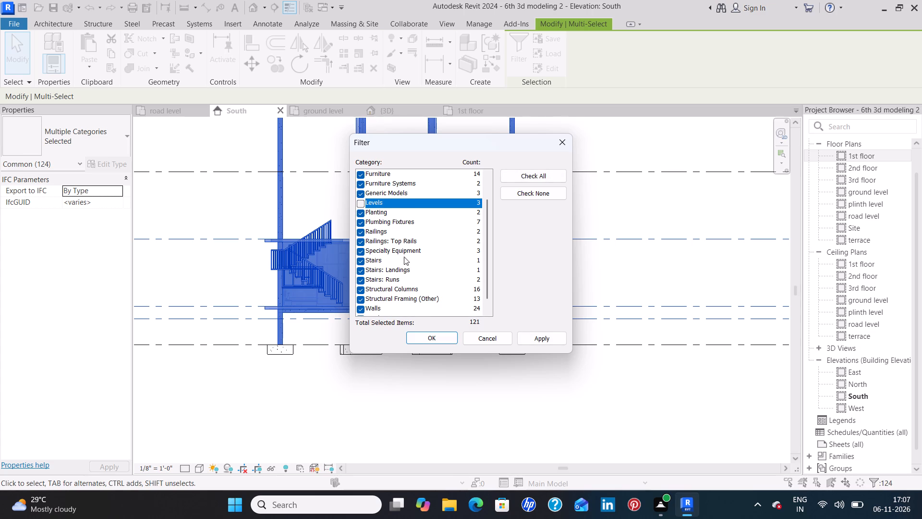
{"action": "left_click", "coordinate": [359, 290]}
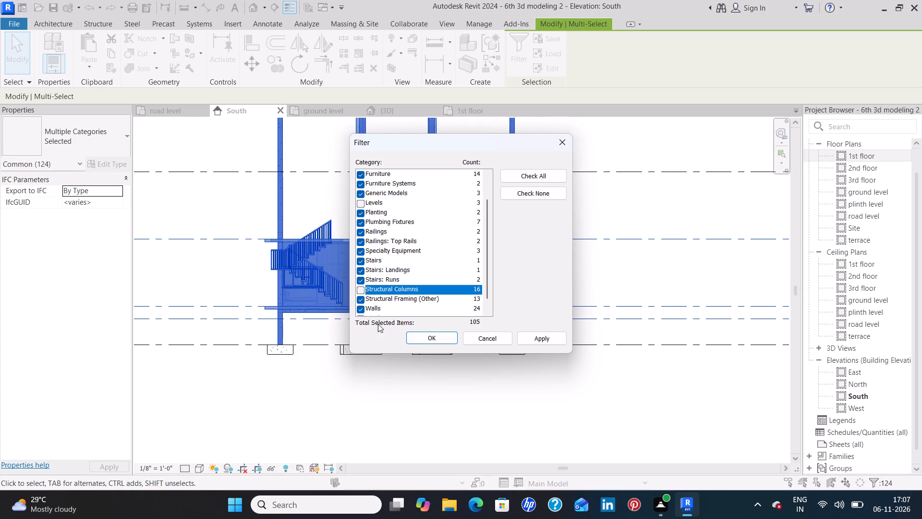
{"action": "scroll", "coordinate": [411, 288], "scroll_direction": "down", "scroll_amount": 3}
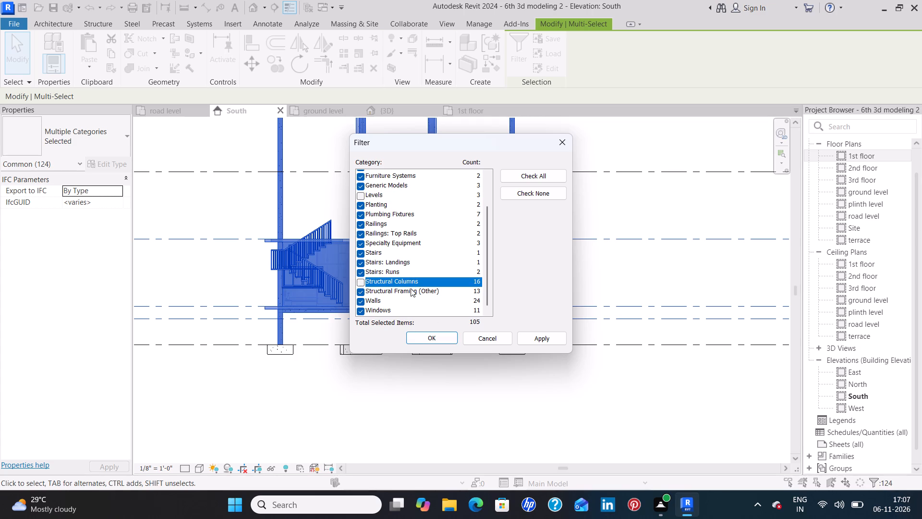
{"action": "scroll", "coordinate": [411, 288], "scroll_direction": "up", "scroll_amount": 5}
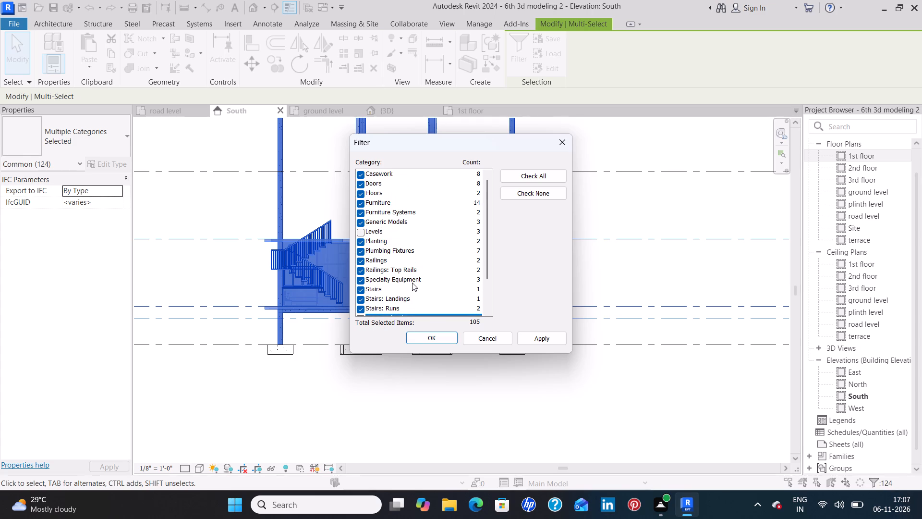
{"action": "scroll", "coordinate": [412, 283], "scroll_direction": "down", "scroll_amount": 2}
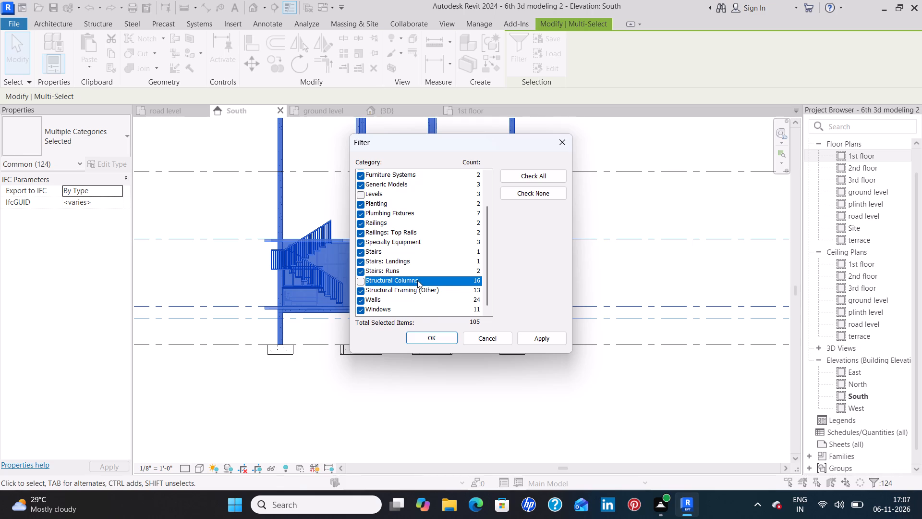
{"action": "scroll", "coordinate": [427, 275], "scroll_direction": "up", "scroll_amount": 5}
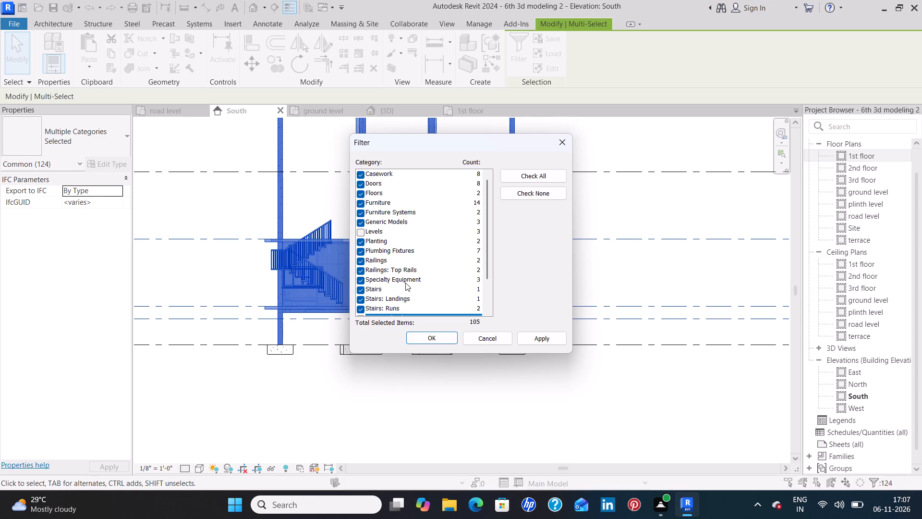
{"action": "left_click", "coordinate": [536, 336]}
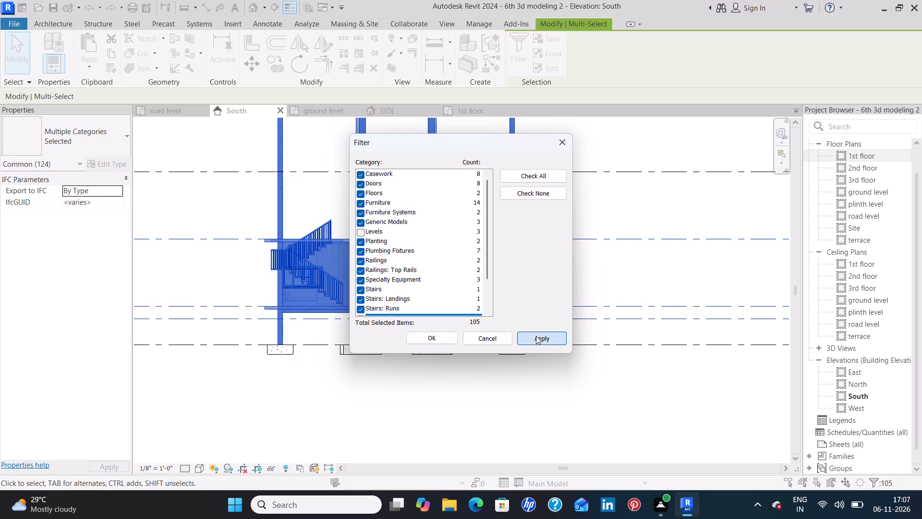
{"action": "left_click", "coordinate": [426, 340]}
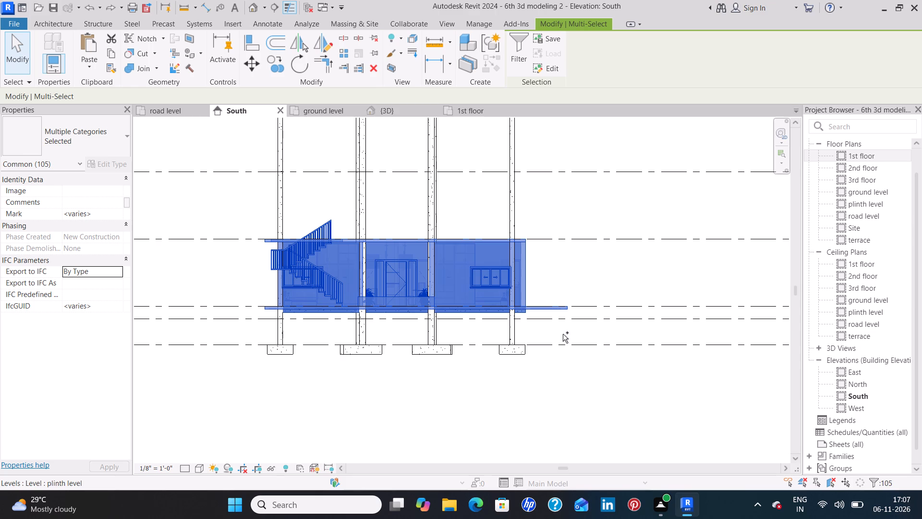
Remove the ground level slab from the selection and copy the remaining storey elements to the clipboard.
{"action": "left_click", "coordinate": [567, 309], "text": "shift"}
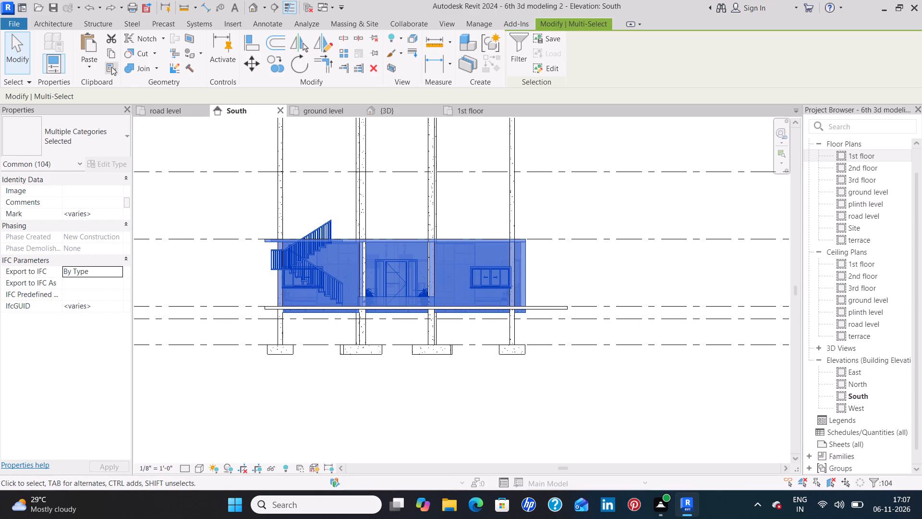
{"action": "left_click", "coordinate": [110, 53]}
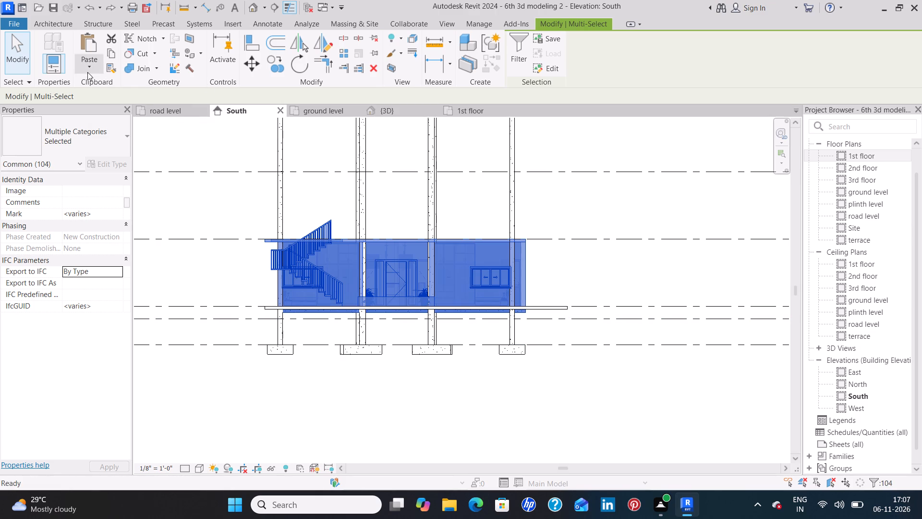
Paste the copied storey elements aligned to the 1st floor, 2nd floor and 3rd floor levels.
{"action": "left_click", "coordinate": [97, 64]}
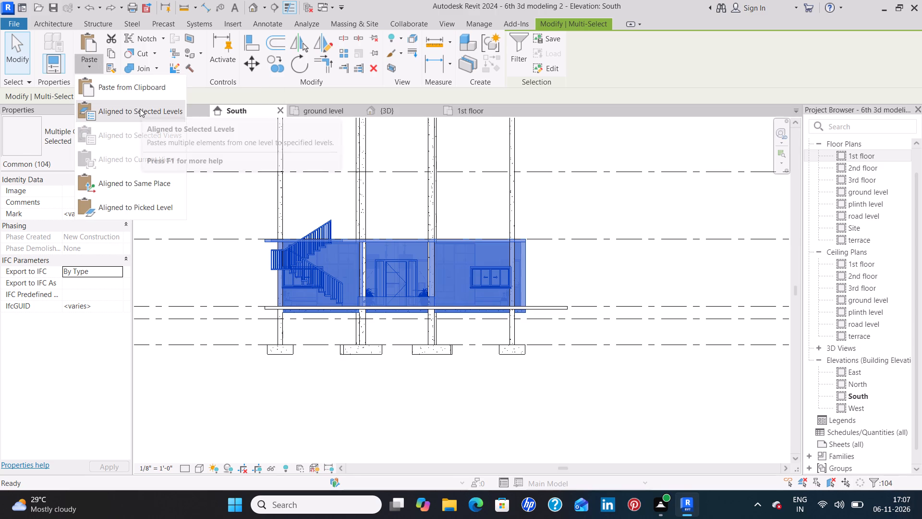
{"action": "left_click", "coordinate": [140, 109]}
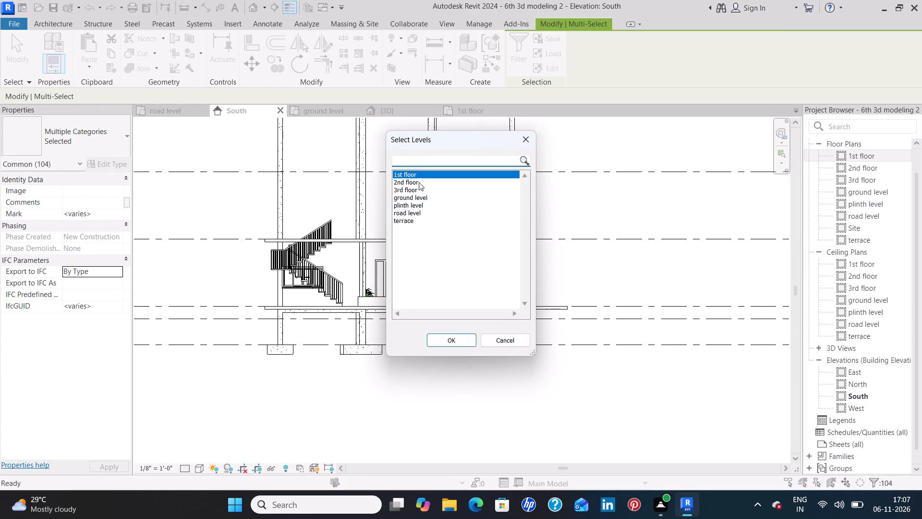
{"action": "left_click", "coordinate": [419, 182], "text": "shift"}
{"action": "left_click", "coordinate": [416, 191], "text": "shift"}
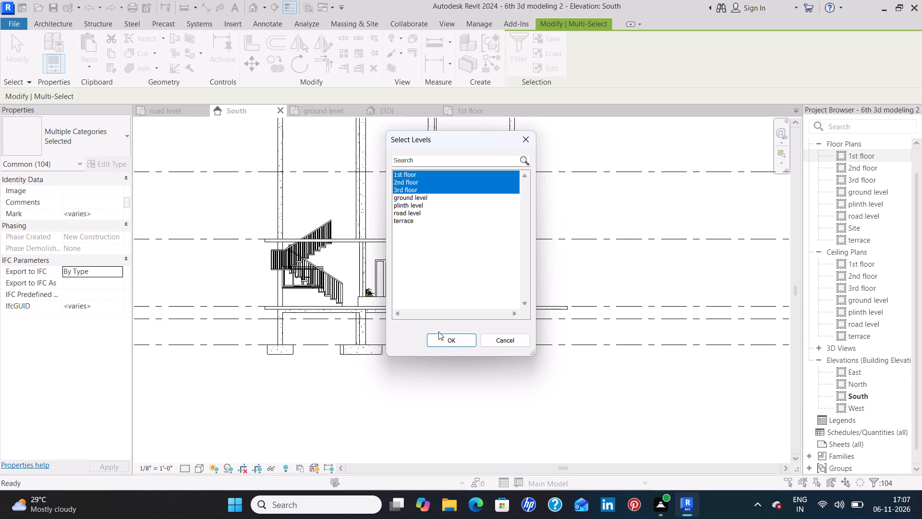
{"action": "left_click", "coordinate": [441, 340]}
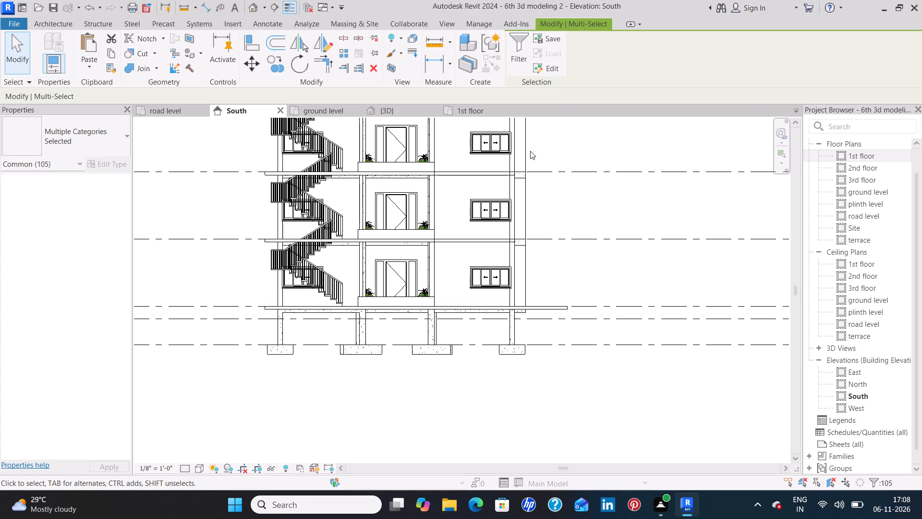
Nudge the east bay's sliding windows on the 2nd and 1st floors away from the end column, to 3' 8 1/2" from the end wall.
{"action": "scroll", "coordinate": [554, 196], "scroll_direction": "down", "scroll_amount": 3}
{"action": "middle_click_drag", "start_coordinate": [581, 141], "coordinate": [581, 178]}
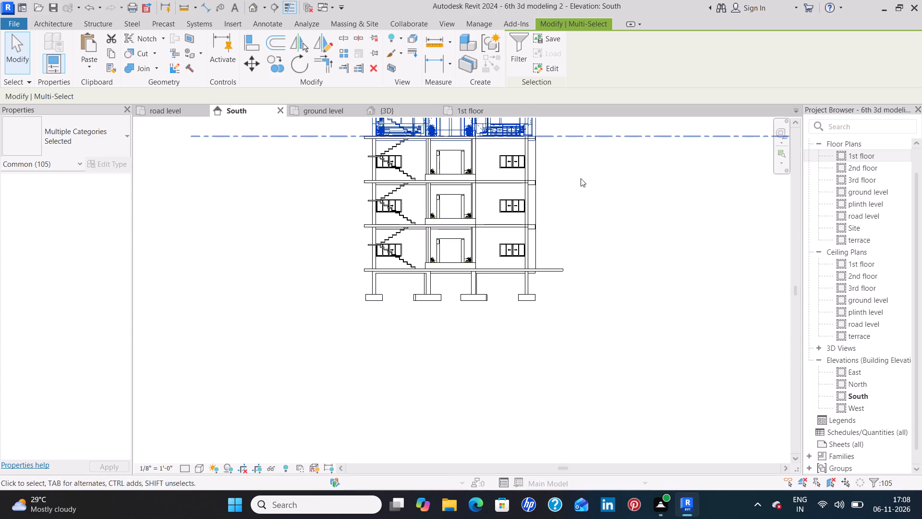
{"action": "middle_click_drag", "start_coordinate": [581, 178], "coordinate": [579, 259]}
{"action": "scroll", "coordinate": [521, 297], "scroll_direction": "up", "scroll_amount": 8}
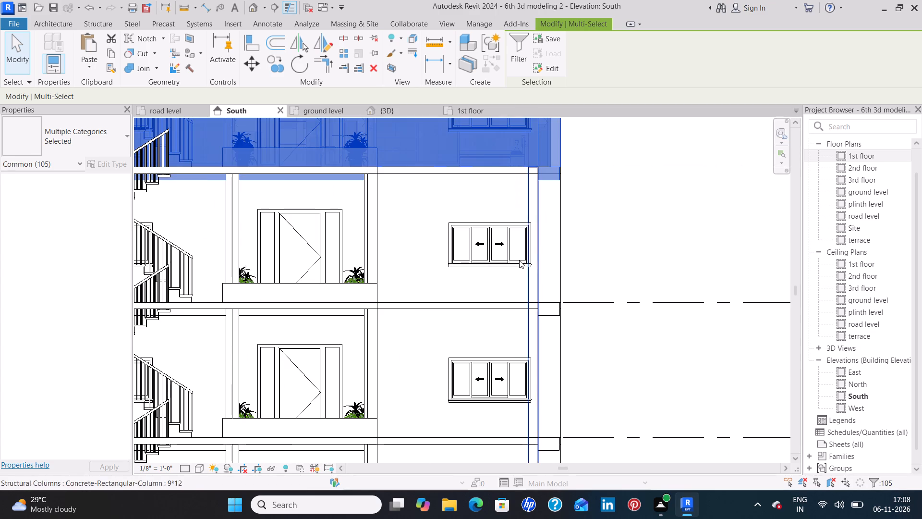
{"action": "left_click", "coordinate": [518, 259]}
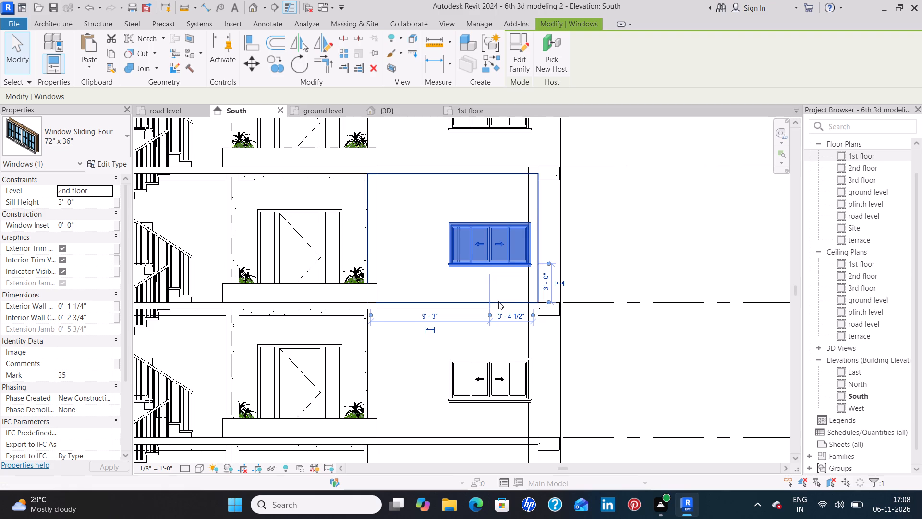
{"action": "key", "text": "Left"}
{"action": "key", "text": "Left"}
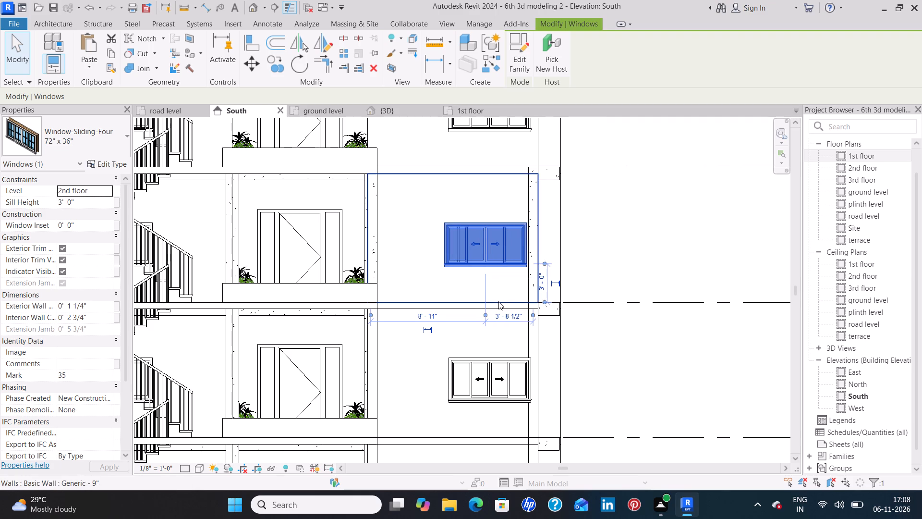
{"action": "left_click", "coordinate": [481, 402]}
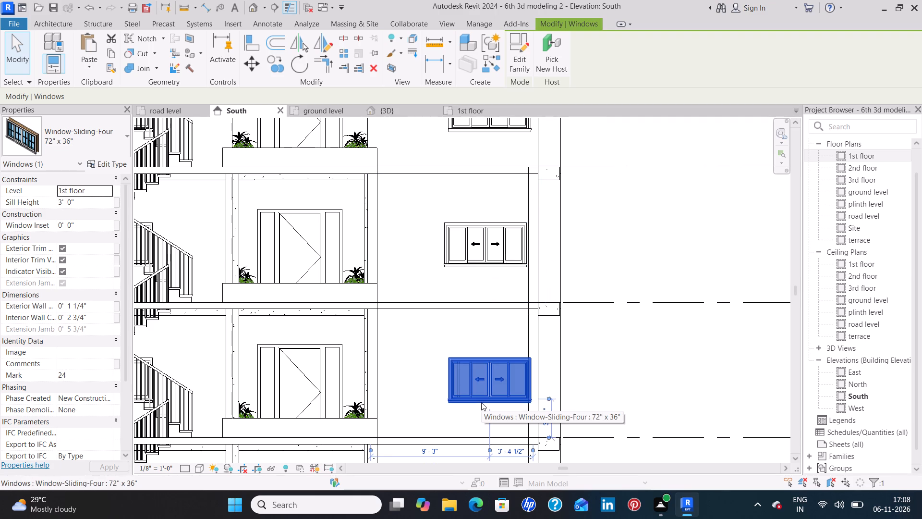
{"action": "key", "text": "Left"}
{"action": "key", "text": "Left"}
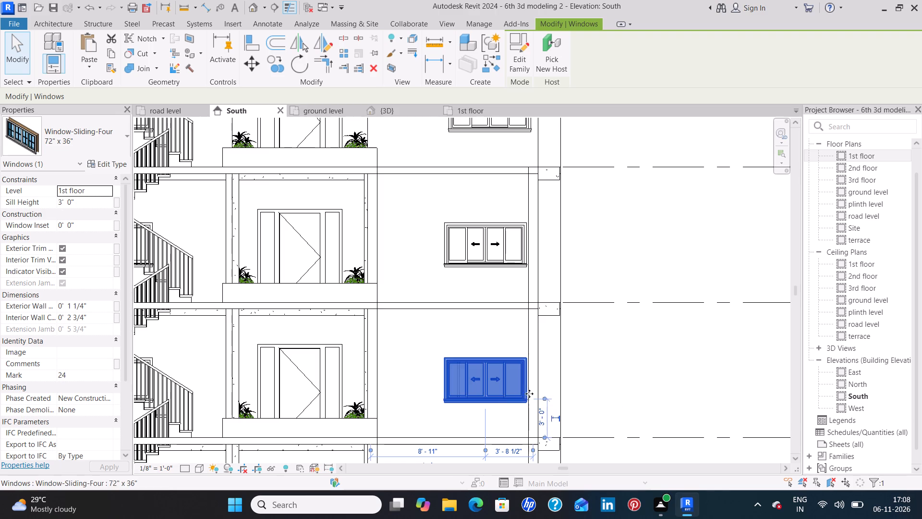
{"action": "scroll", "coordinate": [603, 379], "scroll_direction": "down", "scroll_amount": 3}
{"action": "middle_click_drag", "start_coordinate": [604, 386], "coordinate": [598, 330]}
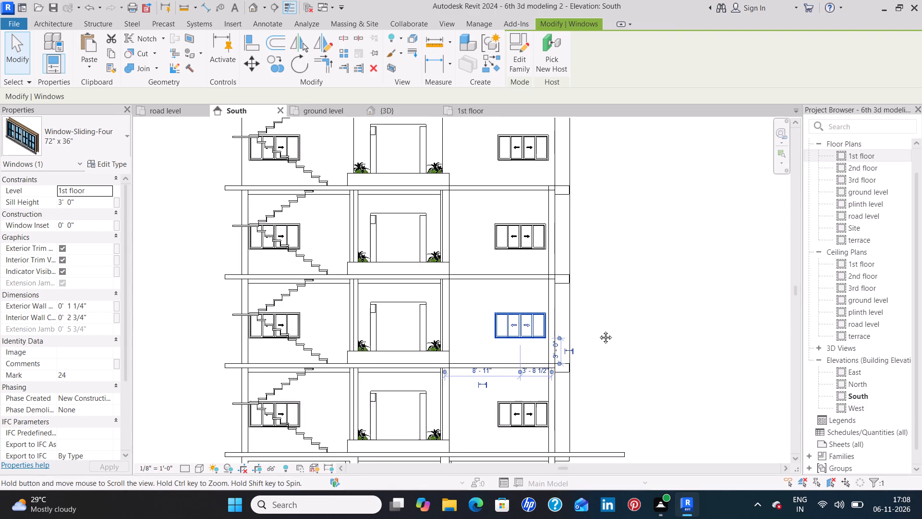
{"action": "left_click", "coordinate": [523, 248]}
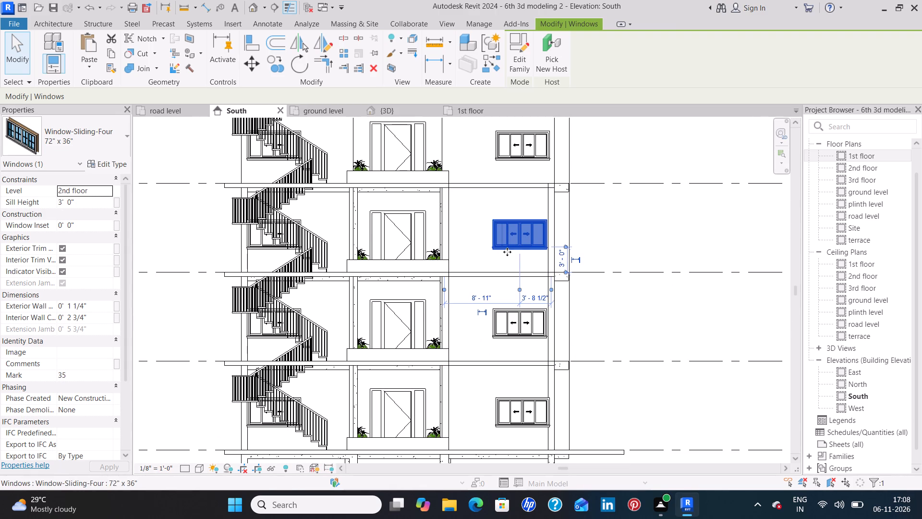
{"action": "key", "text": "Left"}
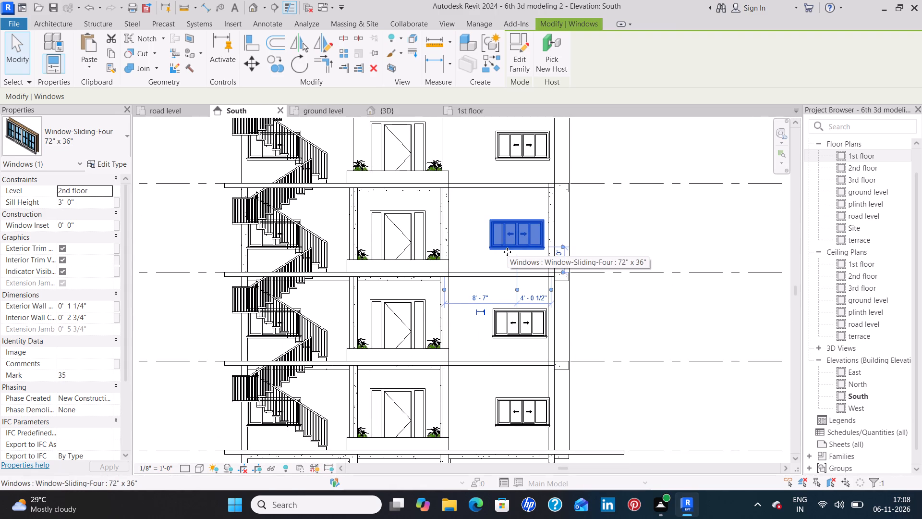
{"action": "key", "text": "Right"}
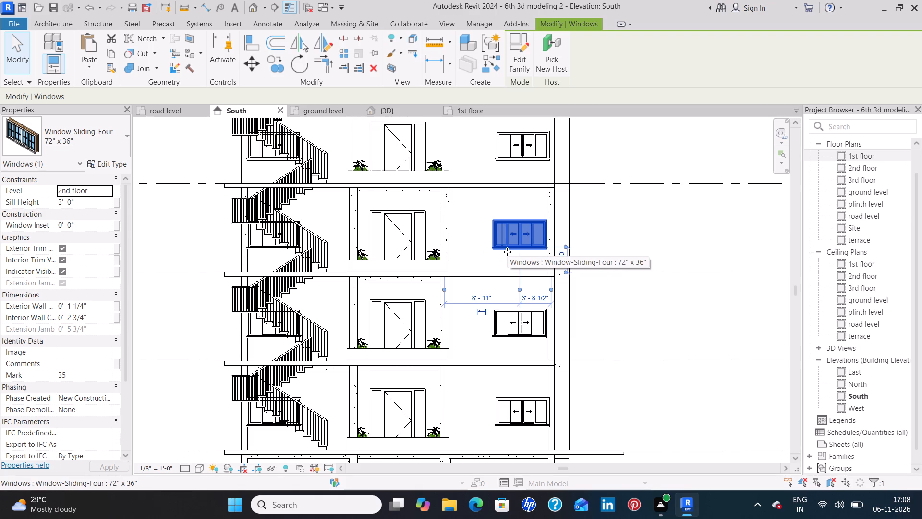
Nudge the ground level sliding window in the east bay away from the end column, to 3' 8 1/2" from the end wall.
{"action": "left_click", "coordinate": [529, 407]}
{"action": "key", "text": "Left"}
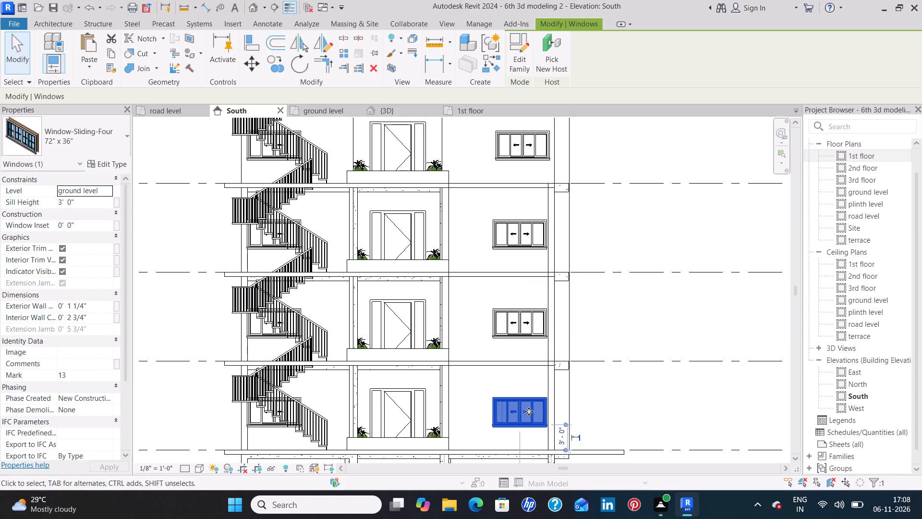
{"action": "key", "text": "Left"}
{"action": "key", "text": "Right"}
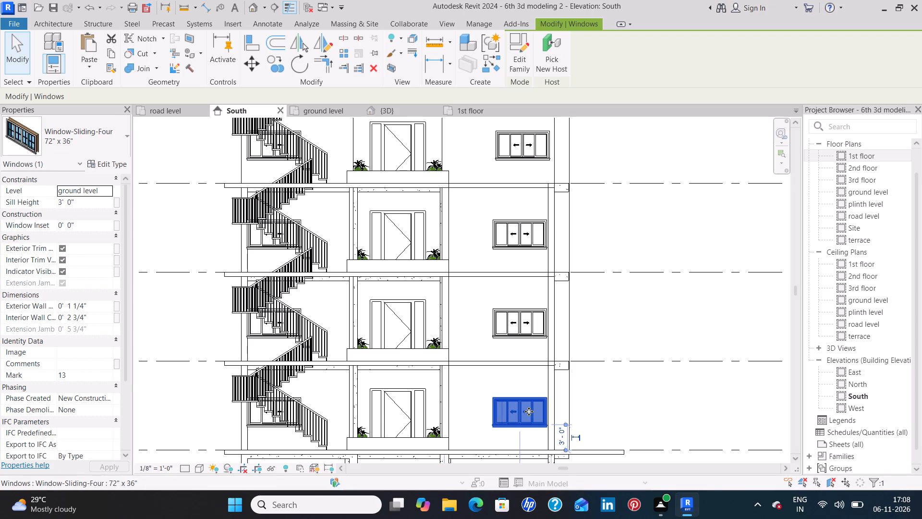
Select the east end concrete column and examine the stacked storeys against the column heights and the floor levels.
{"action": "middle_click_drag", "start_coordinate": [634, 215], "coordinate": [633, 219]}
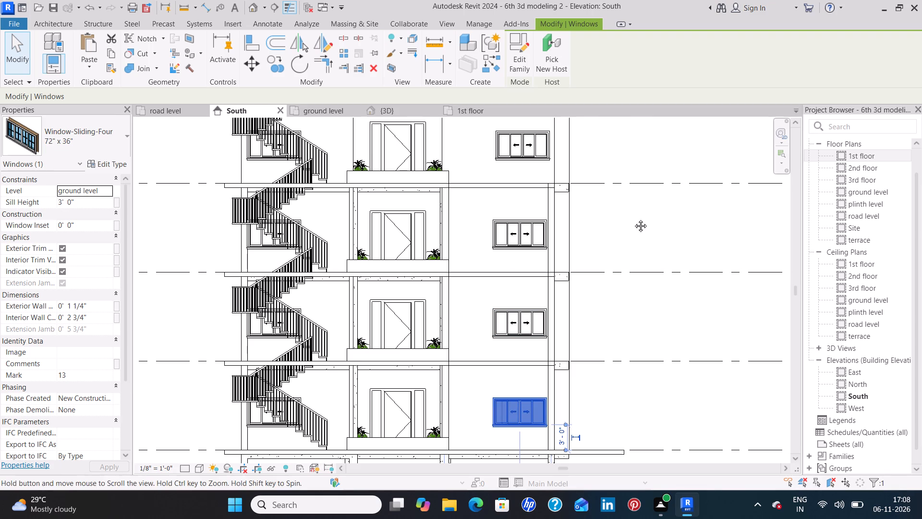
{"action": "middle_click_drag", "start_coordinate": [633, 219], "coordinate": [627, 250]}
{"action": "scroll", "coordinate": [627, 252], "scroll_direction": "down", "scroll_amount": 2}
{"action": "middle_click_drag", "start_coordinate": [629, 271], "coordinate": [634, 229]}
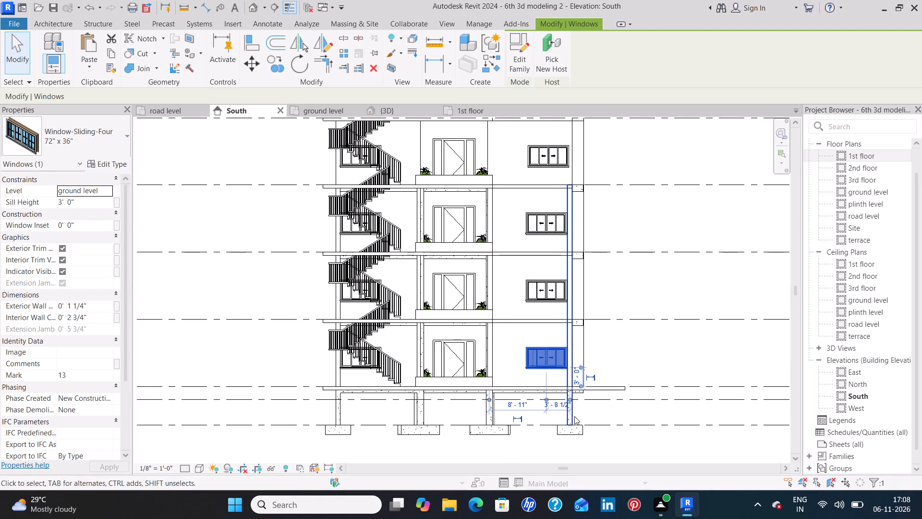
{"action": "left_click", "coordinate": [572, 416]}
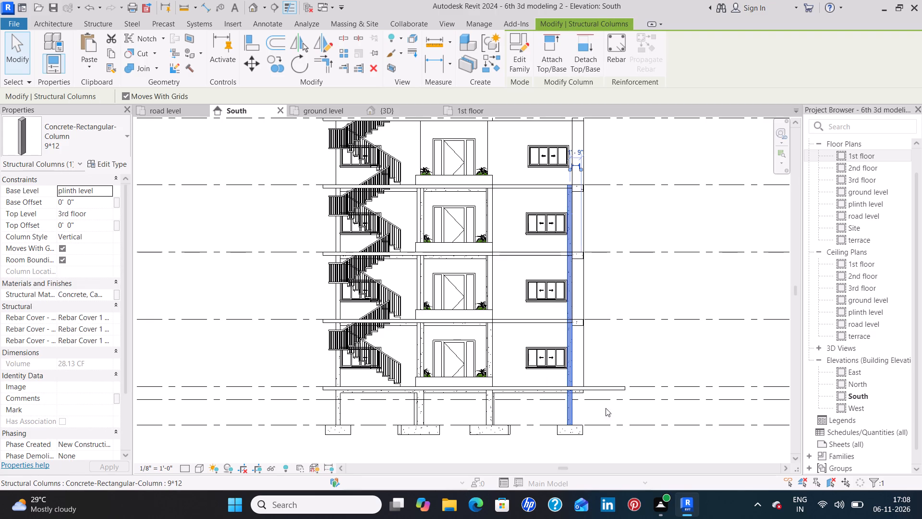
{"action": "scroll", "coordinate": [643, 334], "scroll_direction": "down", "scroll_amount": 2}
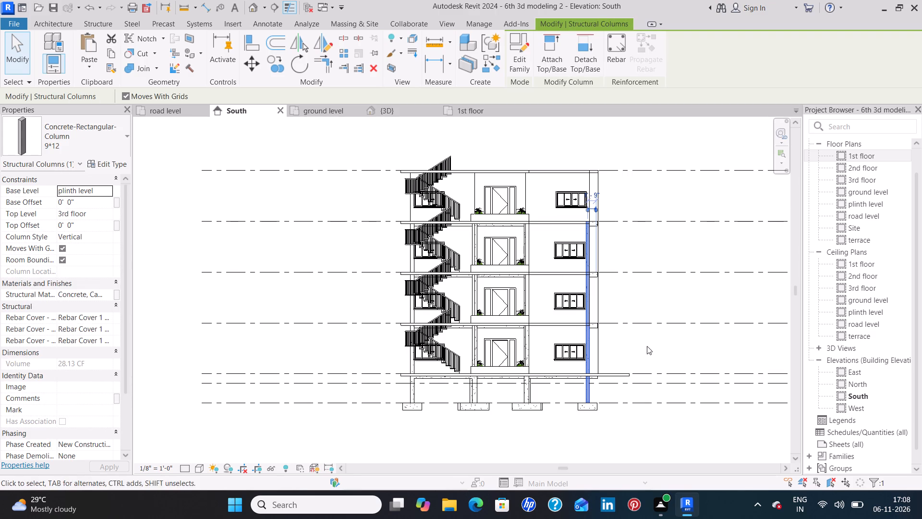
{"action": "middle_click_drag", "start_coordinate": [643, 348], "coordinate": [623, 366]}
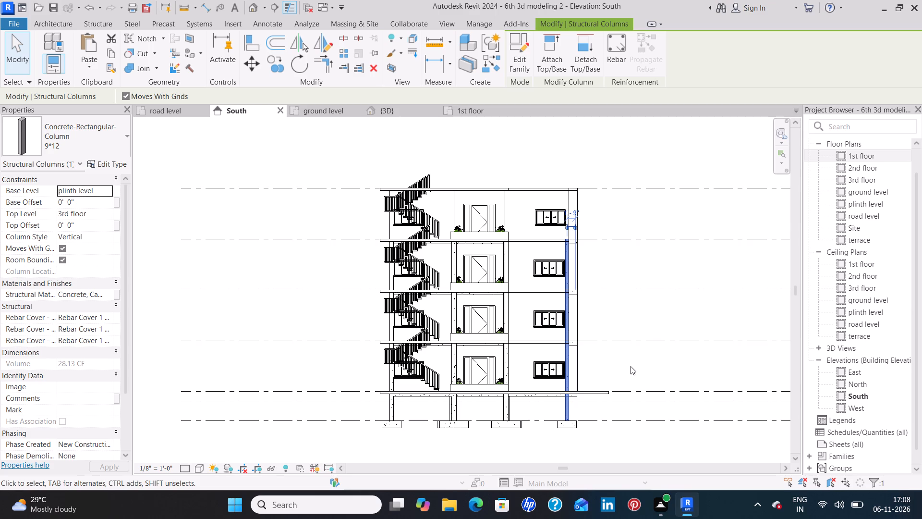
{"action": "scroll", "coordinate": [667, 293], "scroll_direction": "down", "scroll_amount": 2}
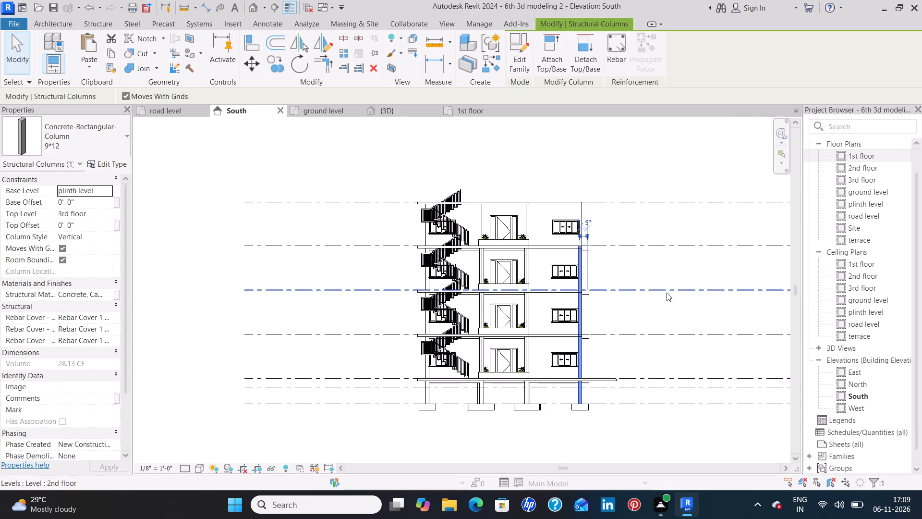
{"action": "middle_click_drag", "start_coordinate": [658, 287], "coordinate": [548, 319]}
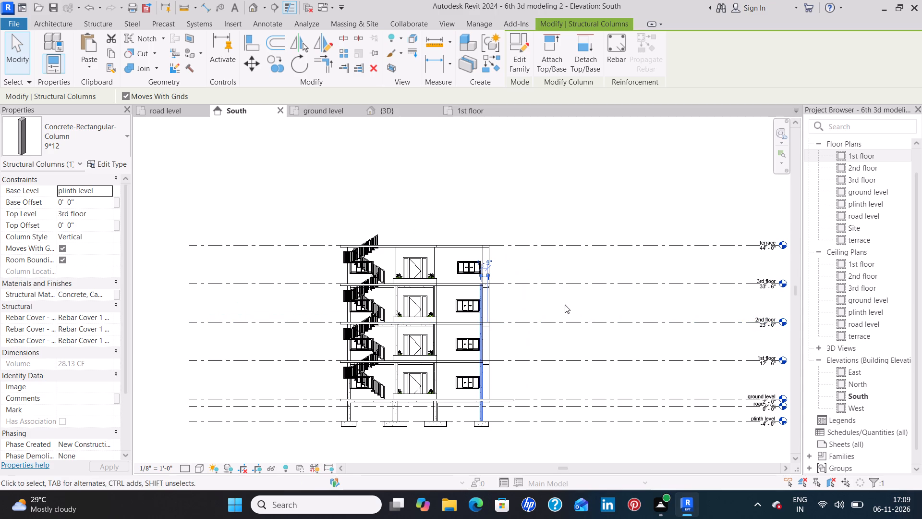
{"action": "scroll", "coordinate": [522, 298], "scroll_direction": "up", "scroll_amount": 6}
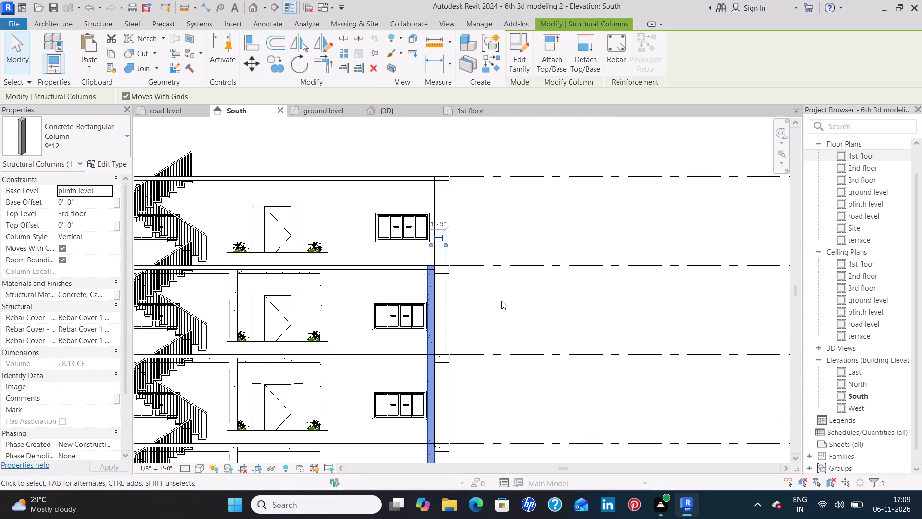
{"action": "middle_click_drag", "start_coordinate": [501, 301], "coordinate": [642, 237]}
{"action": "scroll", "coordinate": [602, 318], "scroll_direction": "down", "scroll_amount": 4}
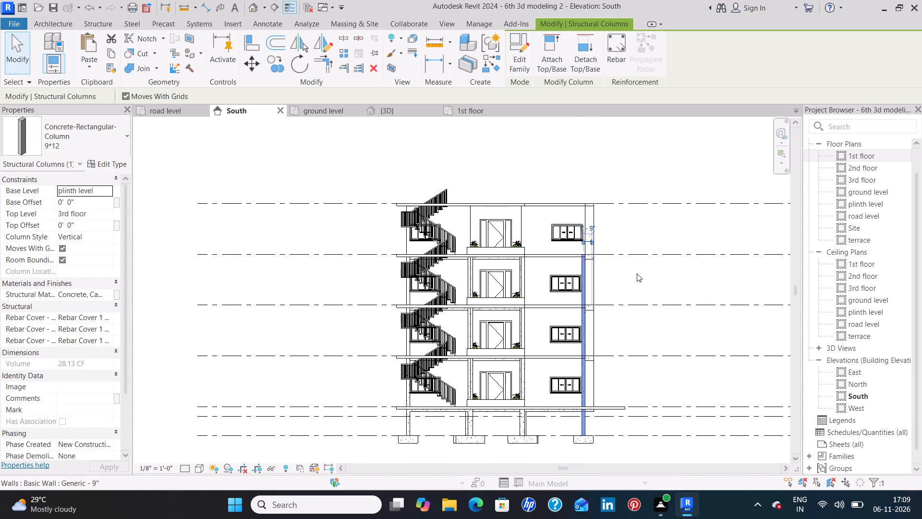
{"action": "middle_click_drag", "start_coordinate": [635, 273], "coordinate": [565, 308]}
{"action": "scroll", "coordinate": [582, 276], "scroll_direction": "down", "scroll_amount": 2}
{"action": "middle_click_drag", "start_coordinate": [608, 258], "coordinate": [602, 260]}
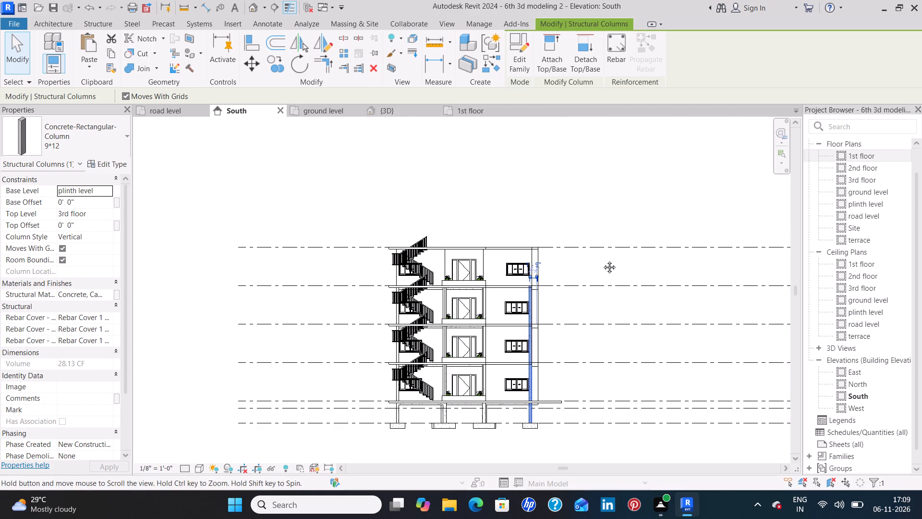
{"action": "middle_click_drag", "start_coordinate": [602, 260], "coordinate": [546, 282]}
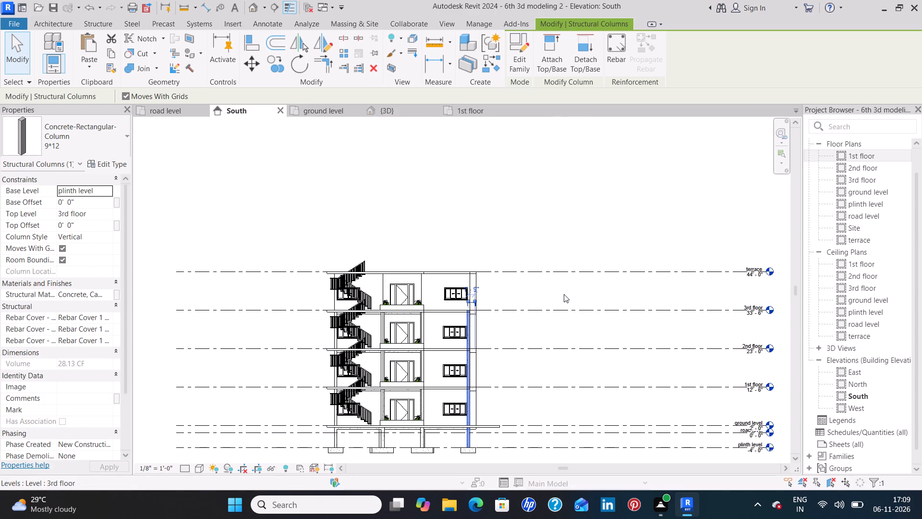
{"action": "scroll", "coordinate": [560, 295], "scroll_direction": "up", "scroll_amount": 6}
{"action": "middle_click_drag", "start_coordinate": [508, 302], "coordinate": [735, 295]}
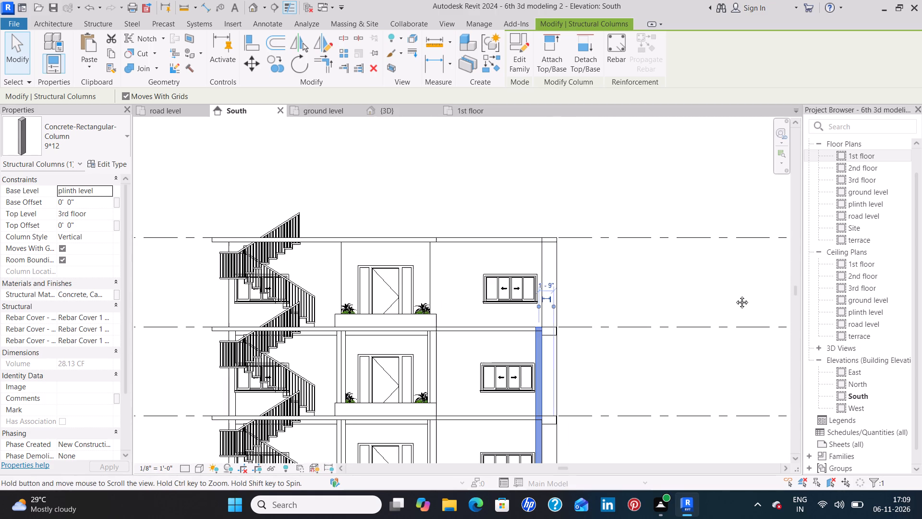
{"action": "middle_click_drag", "start_coordinate": [735, 295], "coordinate": [737, 295]}
{"action": "middle_click_drag", "start_coordinate": [656, 363], "coordinate": [693, 253]}
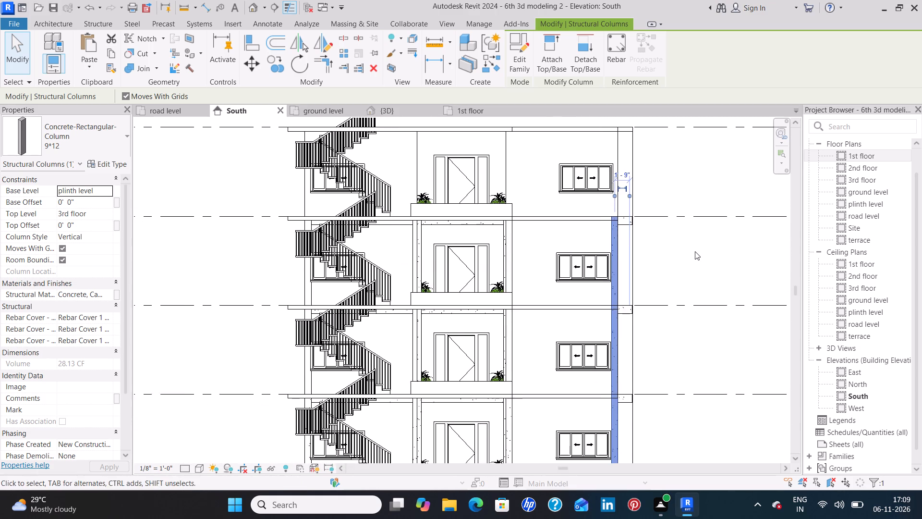
{"action": "scroll", "coordinate": [695, 251], "scroll_direction": "down", "scroll_amount": 3}
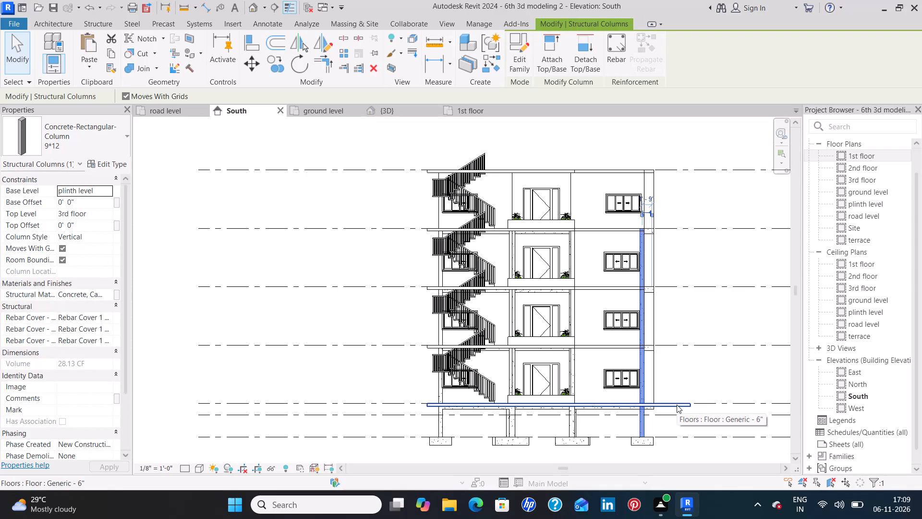
Select all 9*12 concrete rectangular columns in the entire project and set their top level to terrace.
{"action": "right_click", "coordinate": [705, 368]}
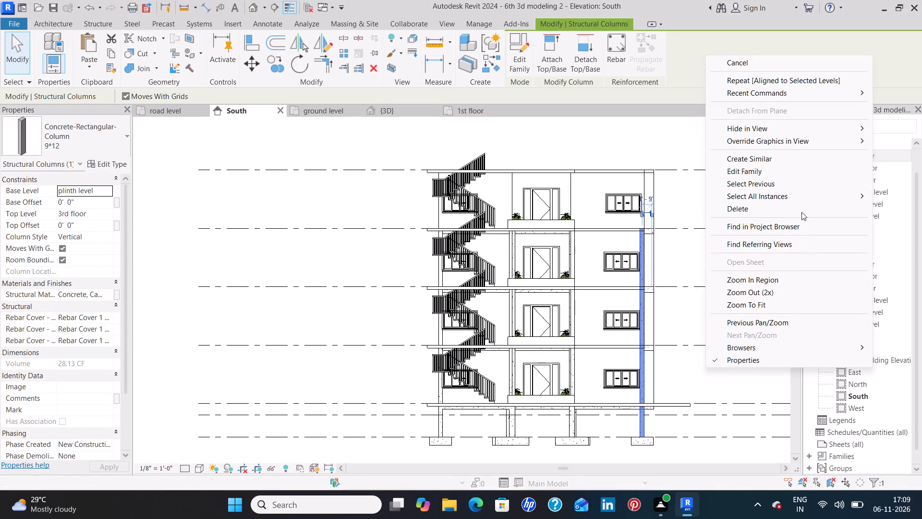
{"action": "left_click", "coordinate": [803, 196]}
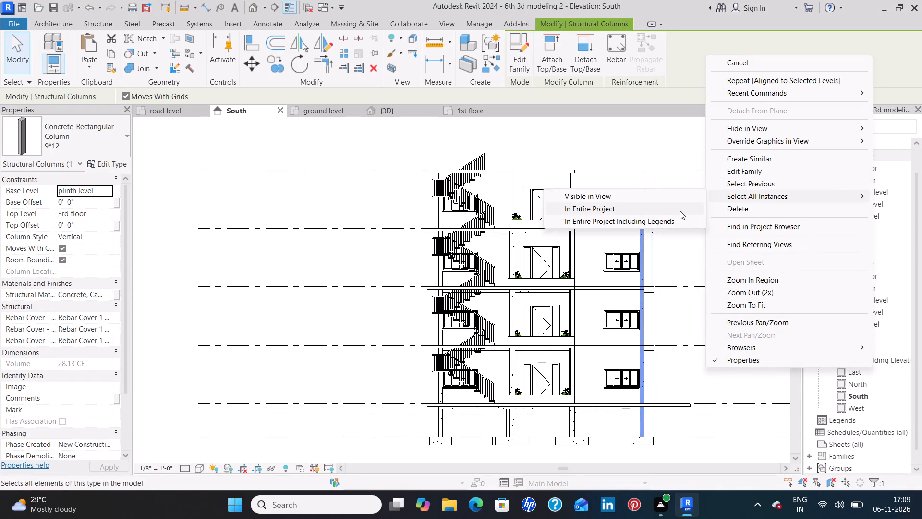
{"action": "left_click", "coordinate": [680, 211]}
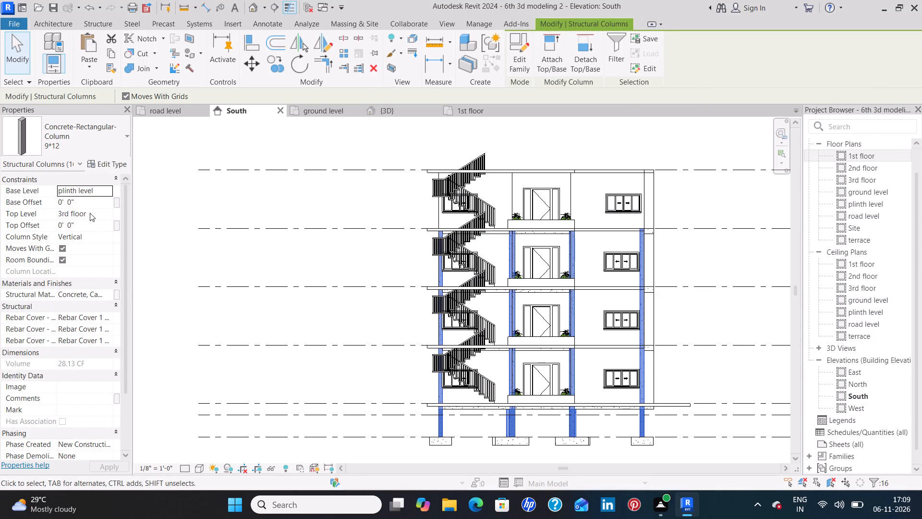
{"action": "left_click", "coordinate": [109, 213]}
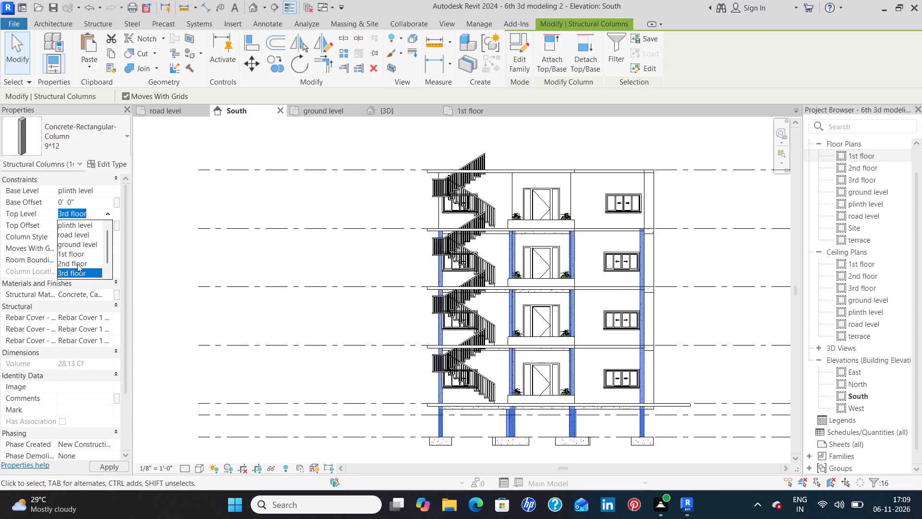
{"action": "scroll", "coordinate": [82, 265], "scroll_direction": "up", "scroll_amount": 4}
{"action": "scroll", "coordinate": [82, 251], "scroll_direction": "down", "scroll_amount": 5}
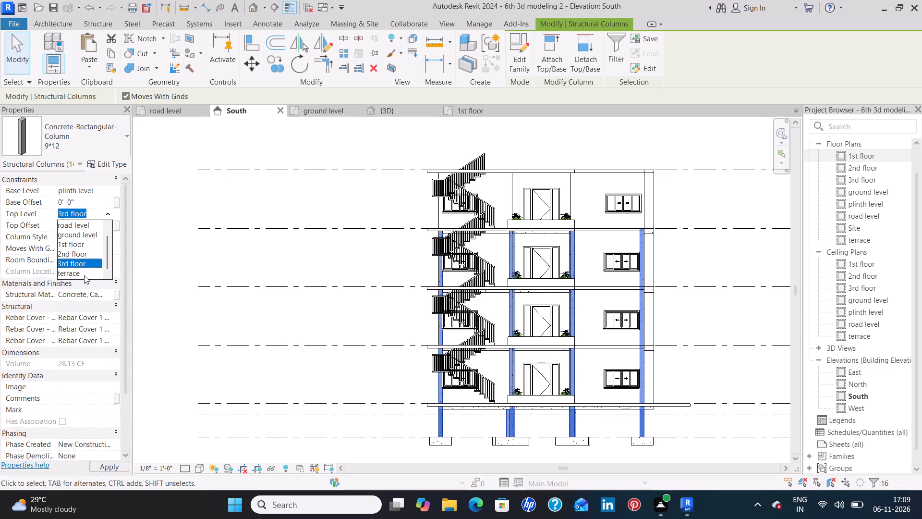
{"action": "left_click", "coordinate": [84, 275]}
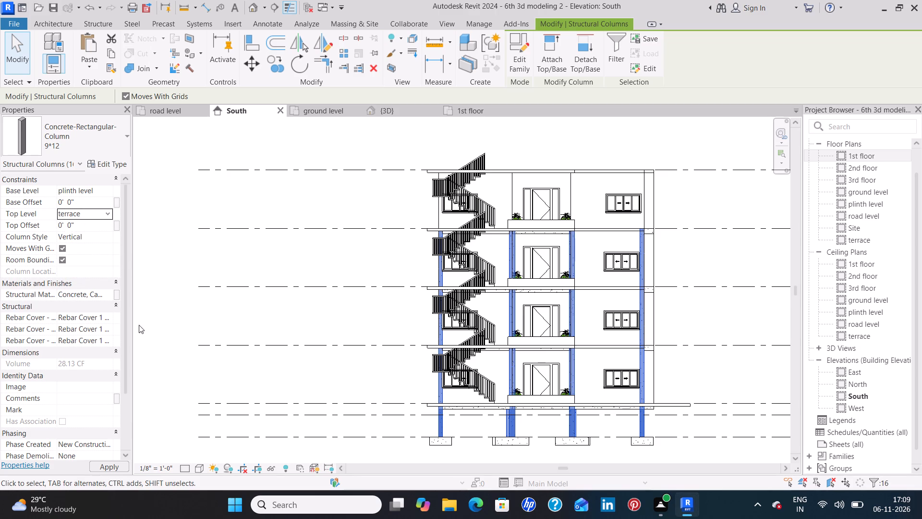
{"action": "left_click", "coordinate": [113, 469]}
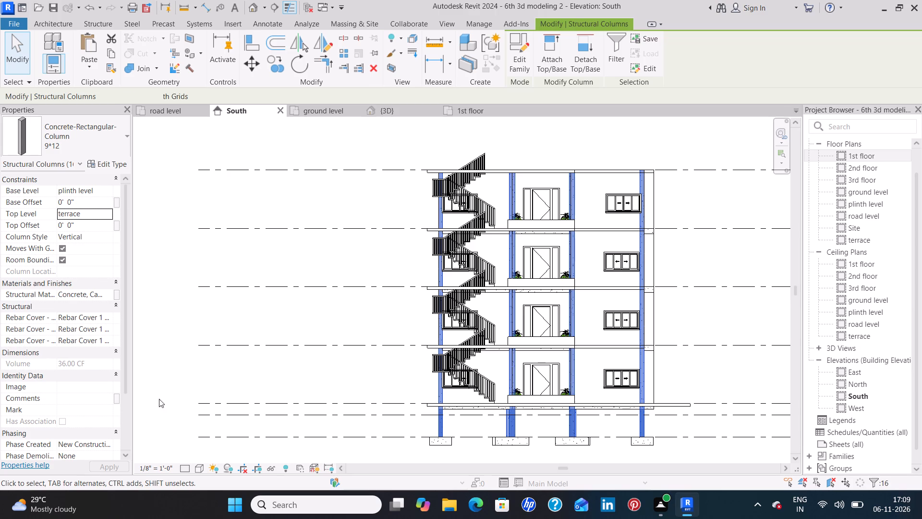
{"action": "left_click", "coordinate": [156, 389]}
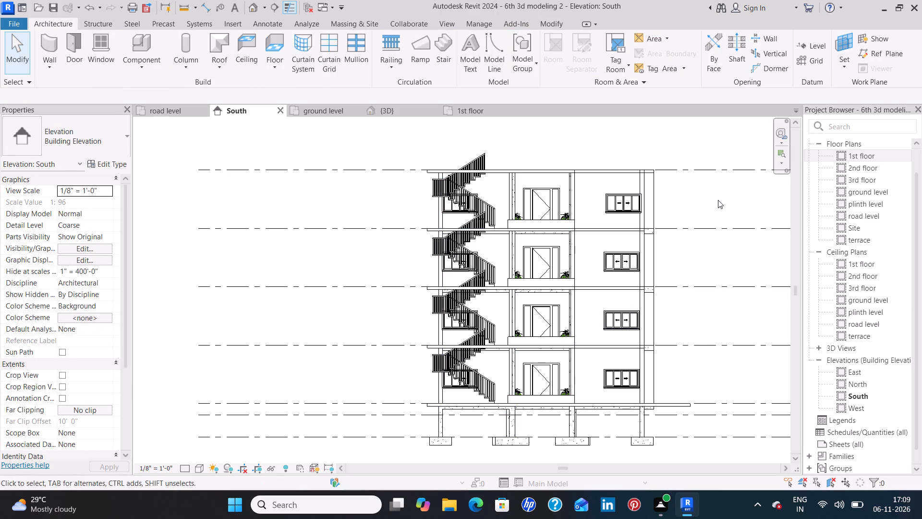
Nudge the 3rd floor sliding window in the east bay away from the end column, to 3' 8 1/2" from the end wall.
{"action": "middle_click_drag", "start_coordinate": [718, 200], "coordinate": [692, 312]}
{"action": "scroll", "coordinate": [599, 325], "scroll_direction": "up", "scroll_amount": 5}
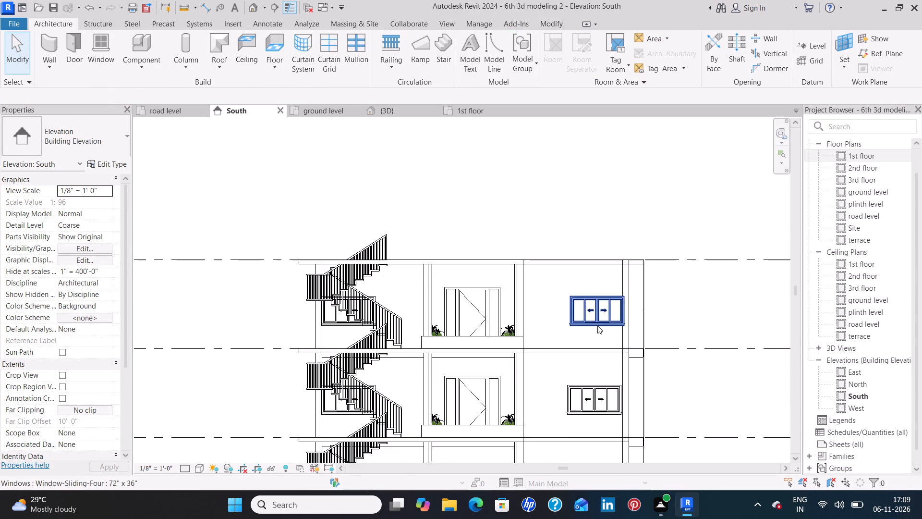
{"action": "scroll", "coordinate": [597, 325], "scroll_direction": "up", "scroll_amount": 2}
{"action": "left_click", "coordinate": [599, 305]}
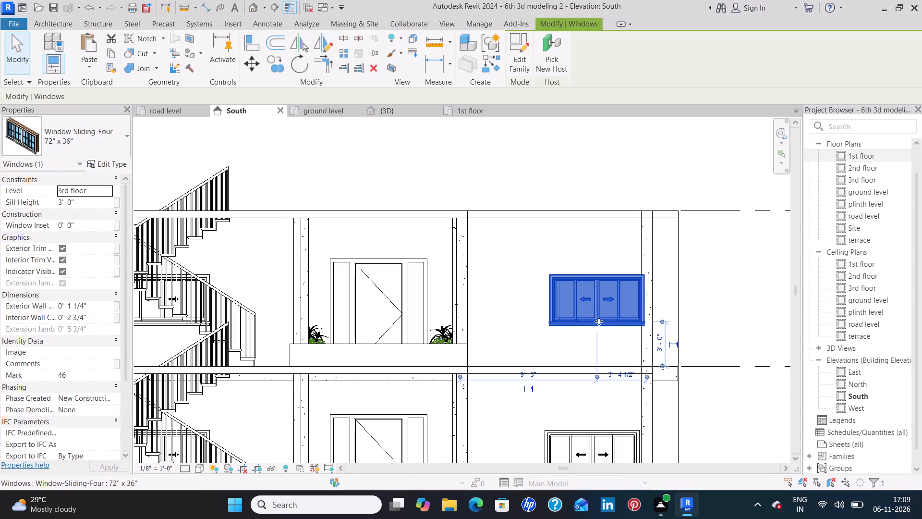
{"action": "key", "text": "Left"}
{"action": "key", "text": "Left"}
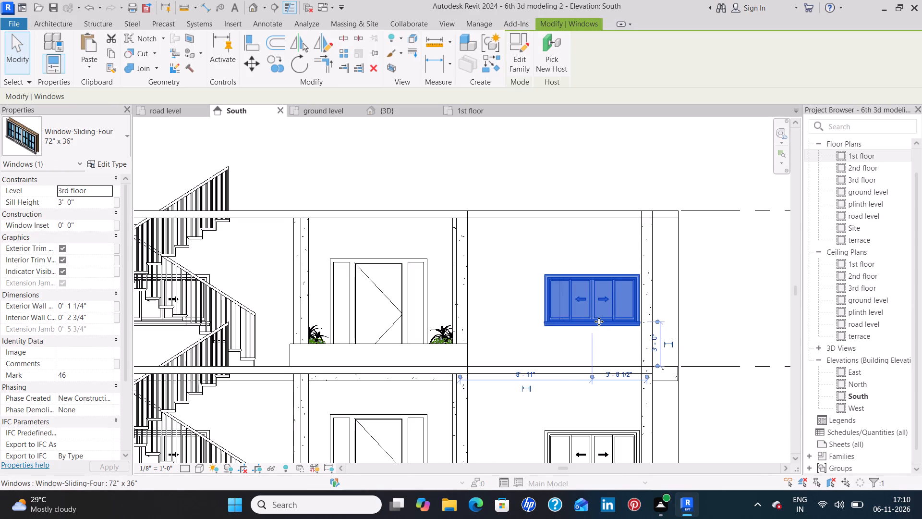
{"action": "left_click", "coordinate": [739, 317]}
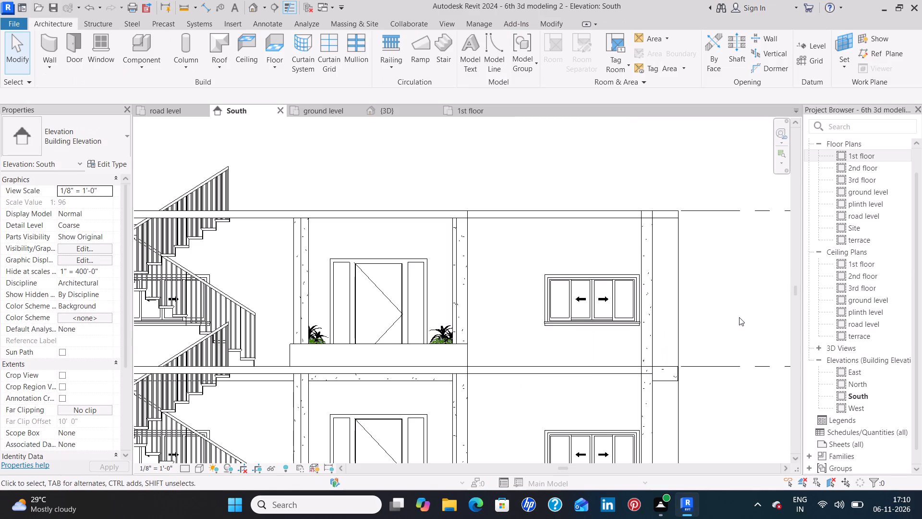
Nudge the 3rd floor sliding window behind the staircase away from the west end column, to 3' 8" from the end wall.
{"action": "scroll", "coordinate": [739, 317], "scroll_direction": "down", "scroll_amount": 3}
{"action": "scroll", "coordinate": [329, 321], "scroll_direction": "up", "scroll_amount": 1}
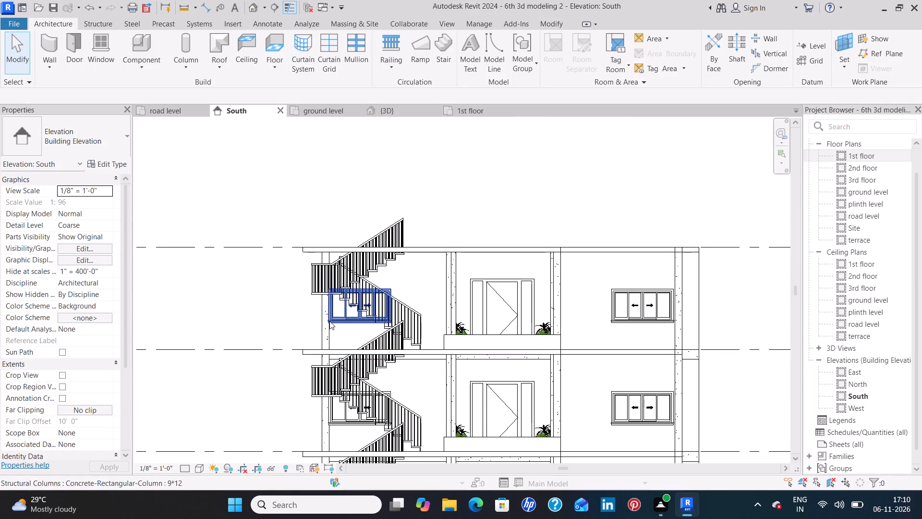
{"action": "scroll", "coordinate": [329, 321], "scroll_direction": "up", "scroll_amount": 5}
{"action": "left_click", "coordinate": [343, 321]}
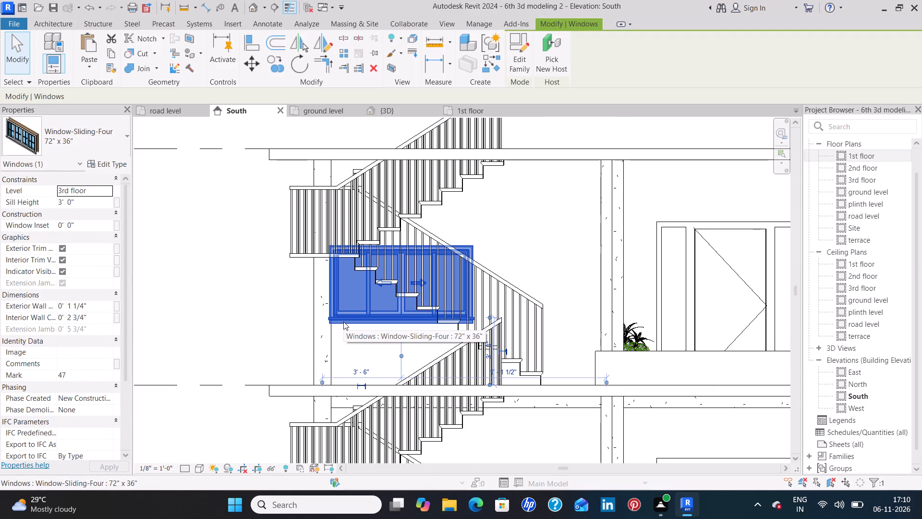
{"action": "key", "text": "Right"}
{"action": "key", "text": "Right"}
{"action": "key", "text": "Right"}
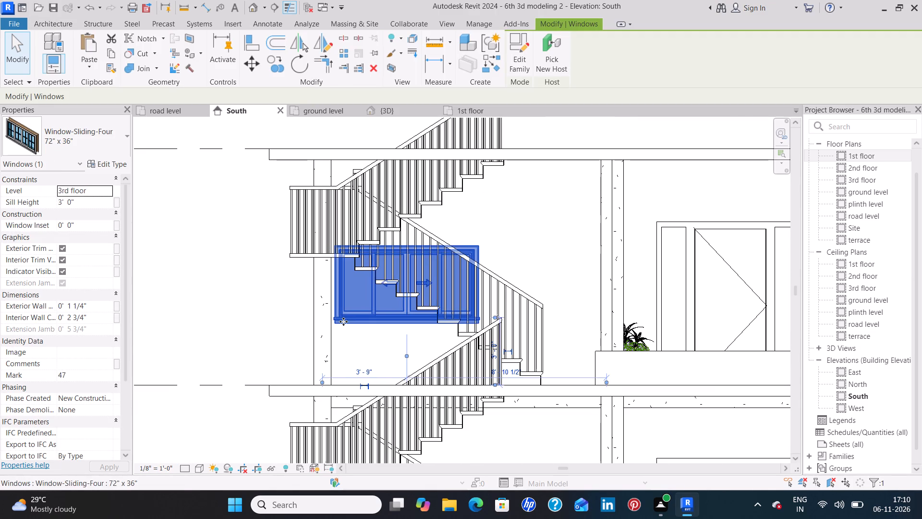
{"action": "key", "text": "Left"}
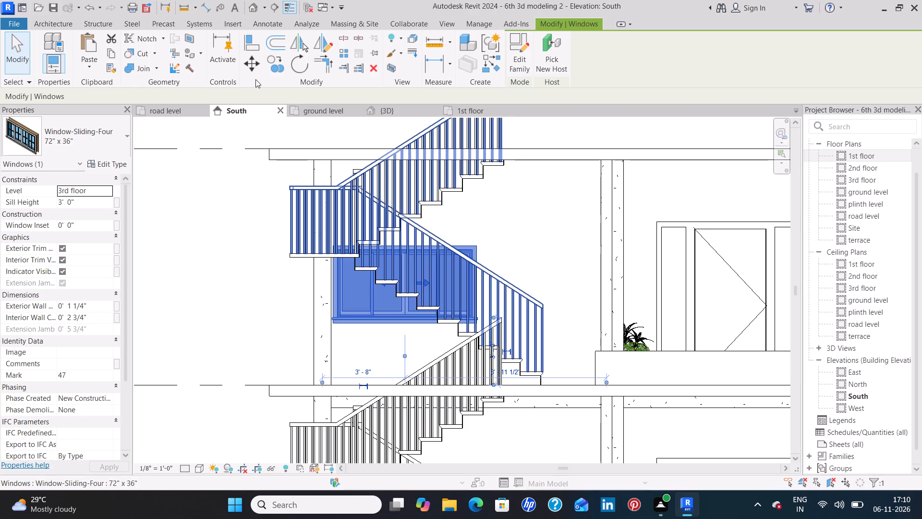
Nudge the 2nd floor sliding window behind the staircase away from the west end column, to 3' 7 1/2" from the end wall.
{"action": "scroll", "coordinate": [403, 90], "scroll_direction": "down", "scroll_amount": 3}
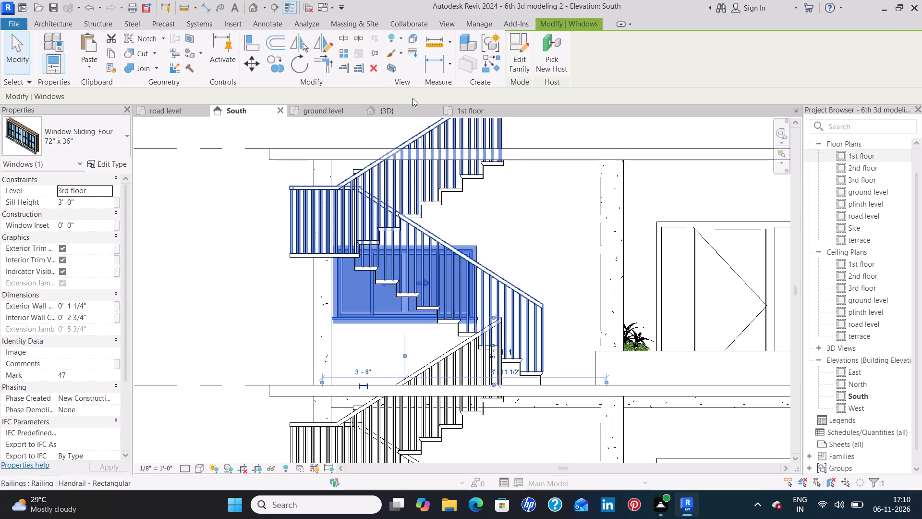
{"action": "scroll", "coordinate": [557, 255], "scroll_direction": "down", "scroll_amount": 3}
{"action": "middle_click_drag", "start_coordinate": [572, 263], "coordinate": [555, 182]}
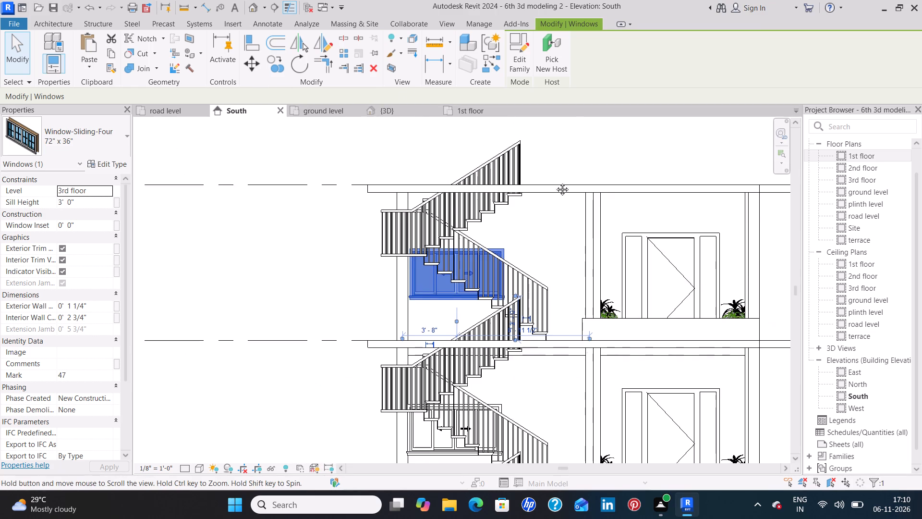
{"action": "middle_click_drag", "start_coordinate": [555, 182], "coordinate": [551, 117]}
{"action": "left_click", "coordinate": [400, 303]}
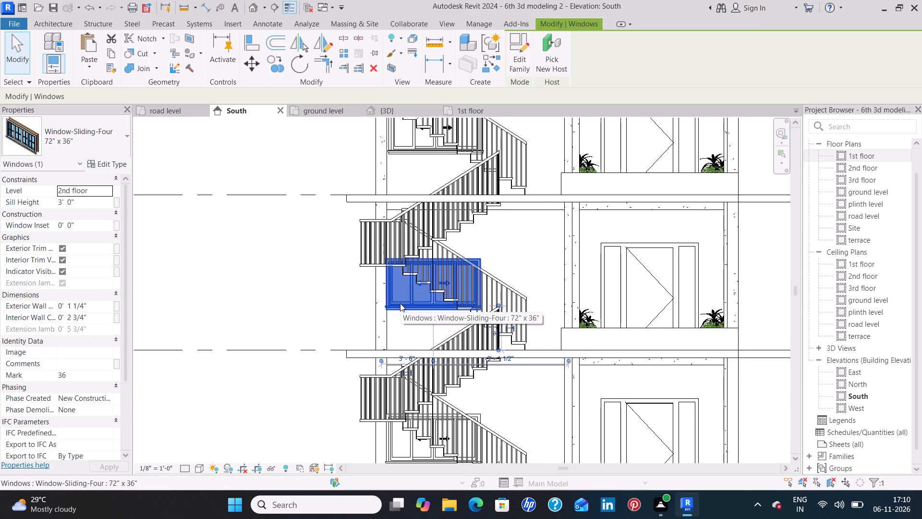
{"action": "scroll", "coordinate": [398, 304], "scroll_direction": "up", "scroll_amount": 7}
{"action": "key", "text": "Right"}
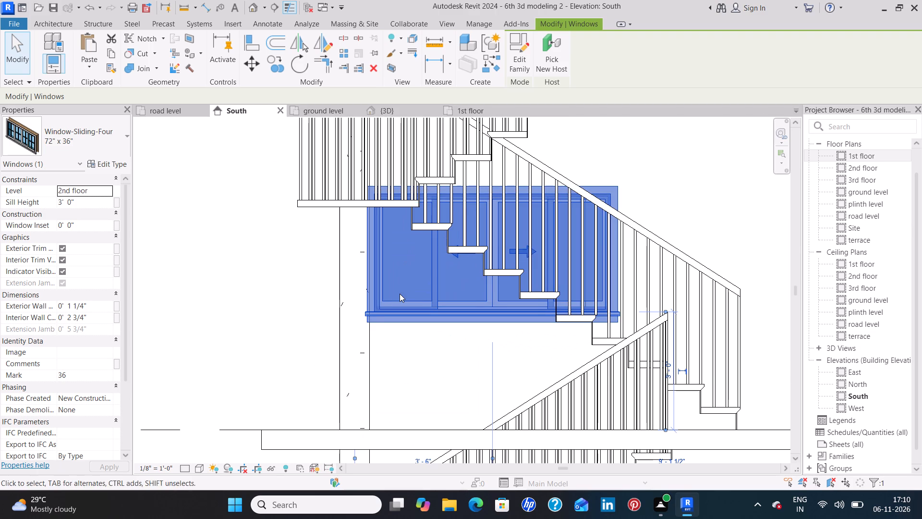
{"action": "key", "text": "Right"}
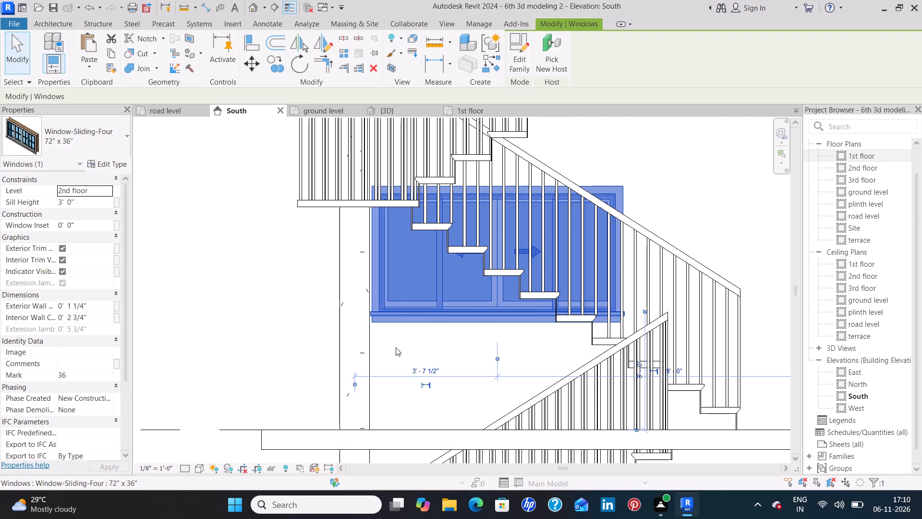
Nudge the 1st floor sliding window behind the staircase away from the west end column, to 3' 7 1/2" from the end wall.
{"action": "scroll", "coordinate": [408, 372], "scroll_direction": "down", "scroll_amount": 5}
{"action": "middle_click_drag", "start_coordinate": [406, 412], "coordinate": [421, 280]}
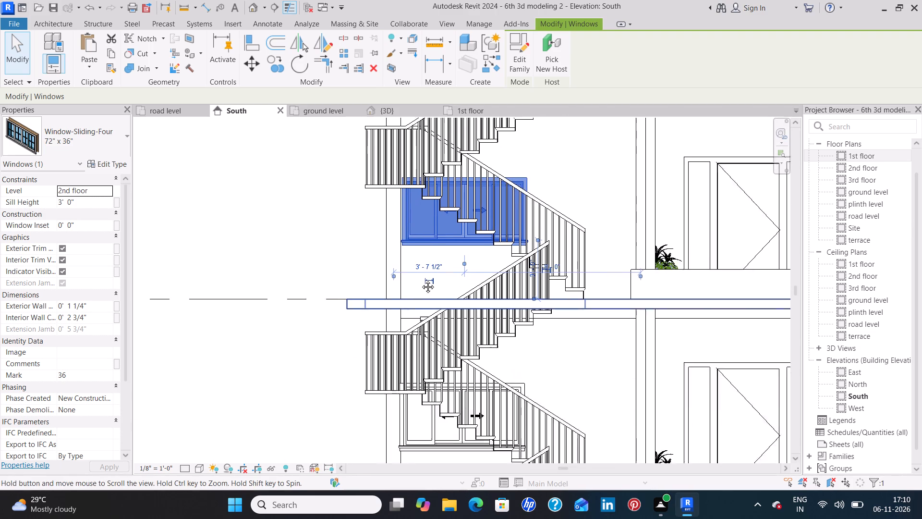
{"action": "middle_click_drag", "start_coordinate": [421, 280], "coordinate": [421, 263]}
{"action": "middle_click_drag", "start_coordinate": [410, 402], "coordinate": [417, 319]}
{"action": "scroll", "coordinate": [422, 318], "scroll_direction": "up", "scroll_amount": 7}
{"action": "left_click", "coordinate": [425, 318]}
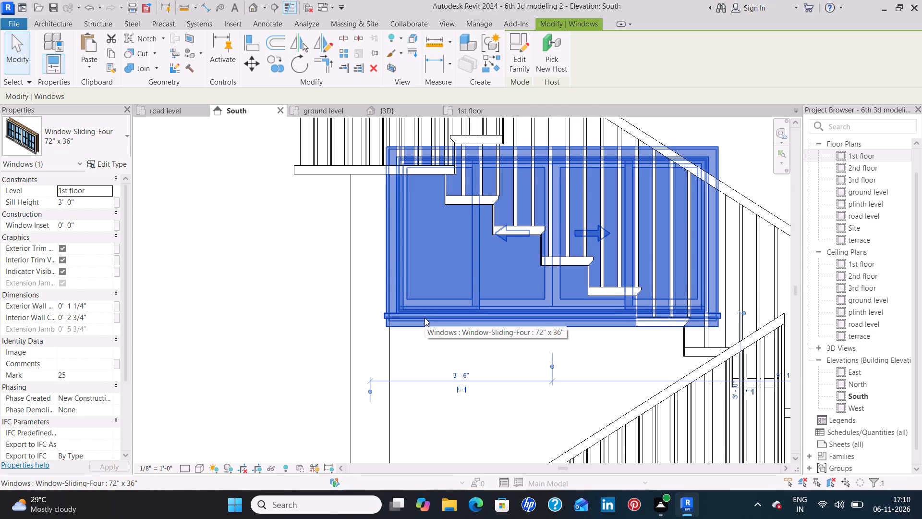
{"action": "key", "text": "Right"}
{"action": "key", "text": "Right"}
{"action": "key", "text": "Right"}
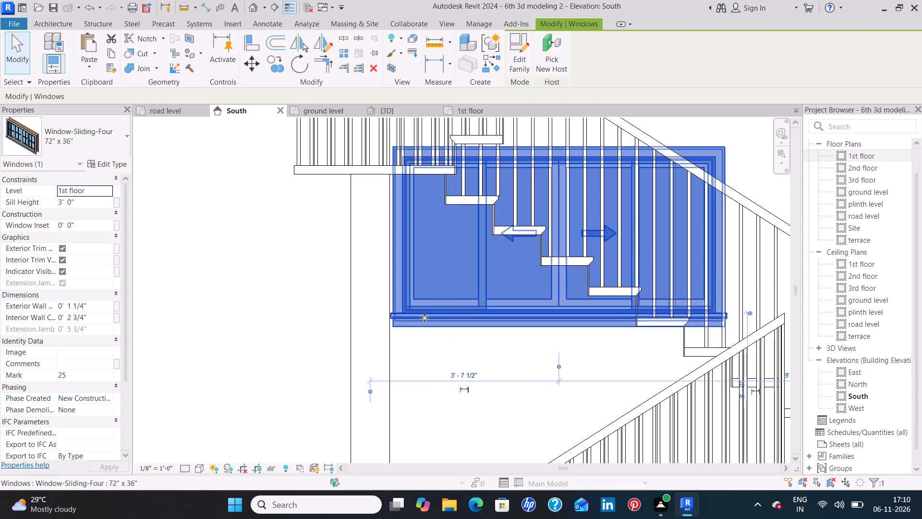
Nudge the ground level sliding window behind the staircase away from the west end column, to 3' 8" from the end wall.
{"action": "scroll", "coordinate": [412, 309], "scroll_direction": "down", "scroll_amount": 5}
{"action": "middle_click_drag", "start_coordinate": [447, 354], "coordinate": [449, 174]}
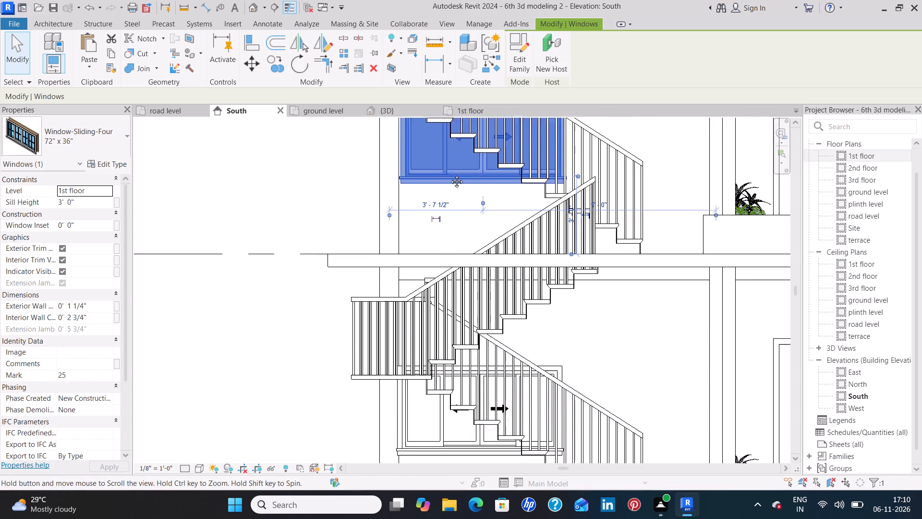
{"action": "middle_click_drag", "start_coordinate": [449, 174], "coordinate": [453, 143]}
{"action": "middle_click_drag", "start_coordinate": [425, 334], "coordinate": [425, 188]}
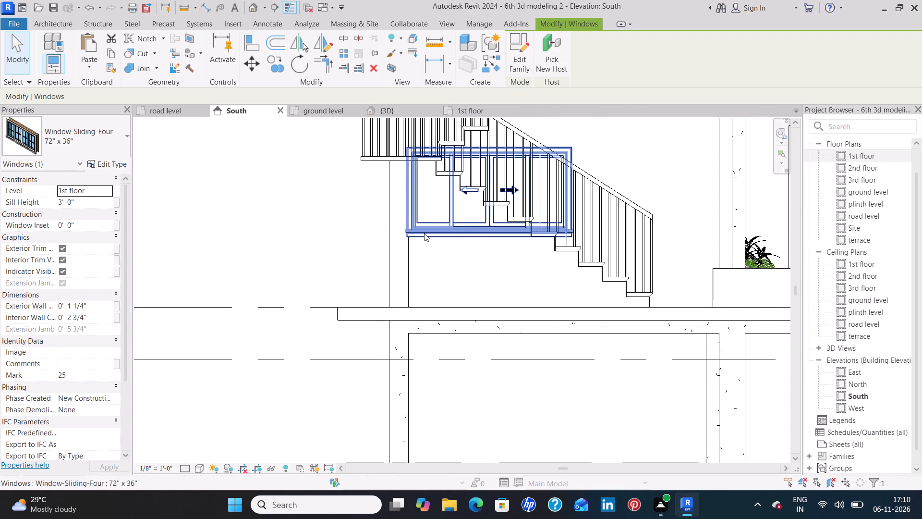
{"action": "left_click", "coordinate": [424, 233]}
{"action": "key", "text": "Right"}
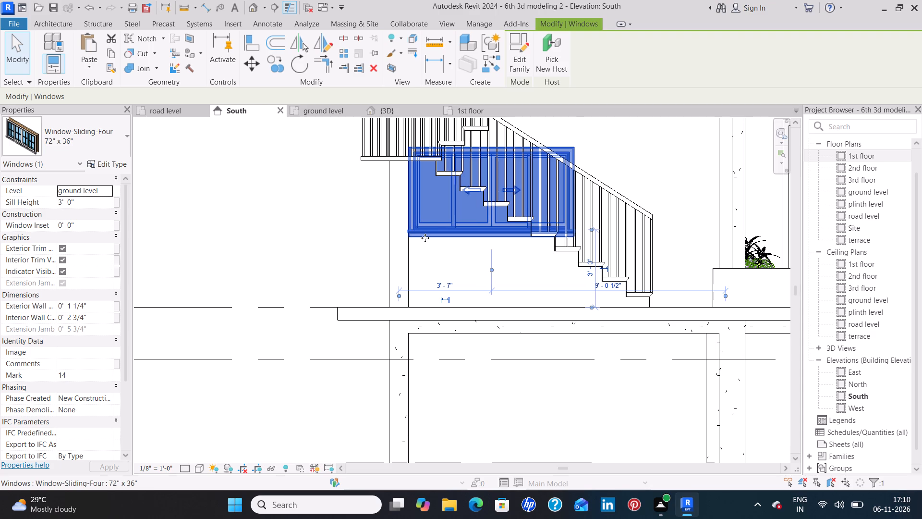
{"action": "key", "text": "Right"}
Review the whole front facade in the South elevation and 3D front view, checking window clearance from the columns on every storey.
{"action": "scroll", "coordinate": [430, 264], "scroll_direction": "down", "scroll_amount": 2}
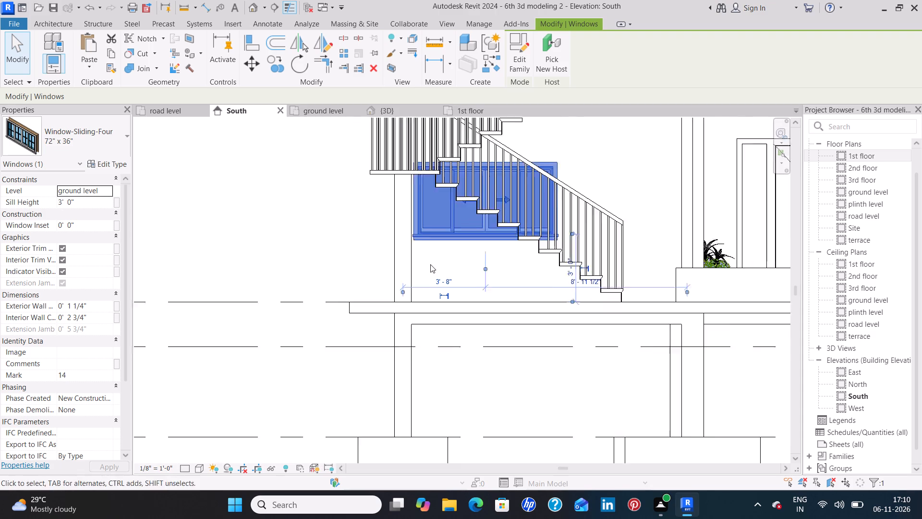
{"action": "scroll", "coordinate": [430, 264], "scroll_direction": "down", "scroll_amount": 2}
{"action": "scroll", "coordinate": [464, 352], "scroll_direction": "down", "scroll_amount": 3}
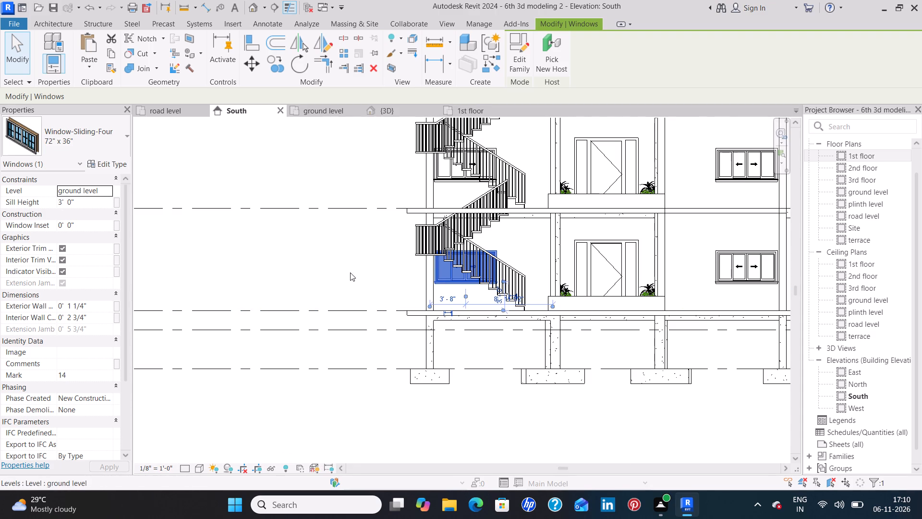
{"action": "middle_click_drag", "start_coordinate": [357, 241], "coordinate": [341, 342]}
{"action": "scroll", "coordinate": [318, 274], "scroll_direction": "down", "scroll_amount": 4}
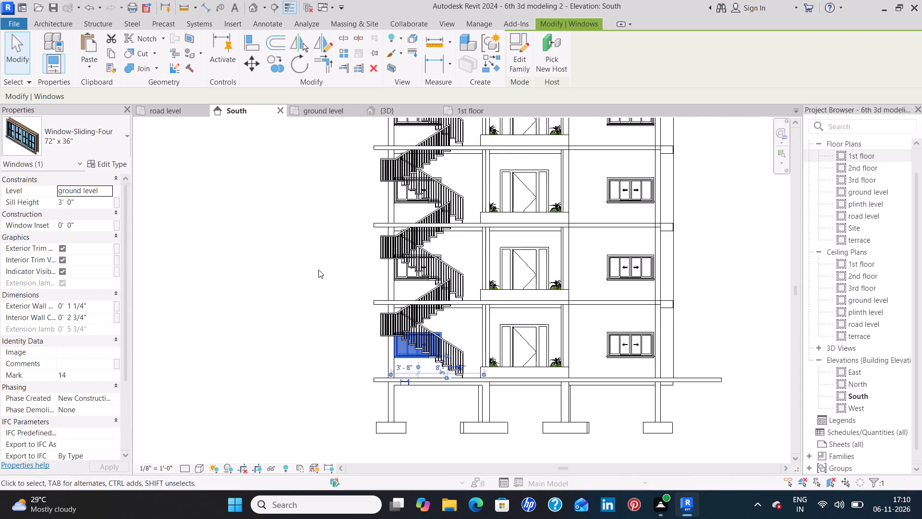
{"action": "left_click", "coordinate": [412, 109]}
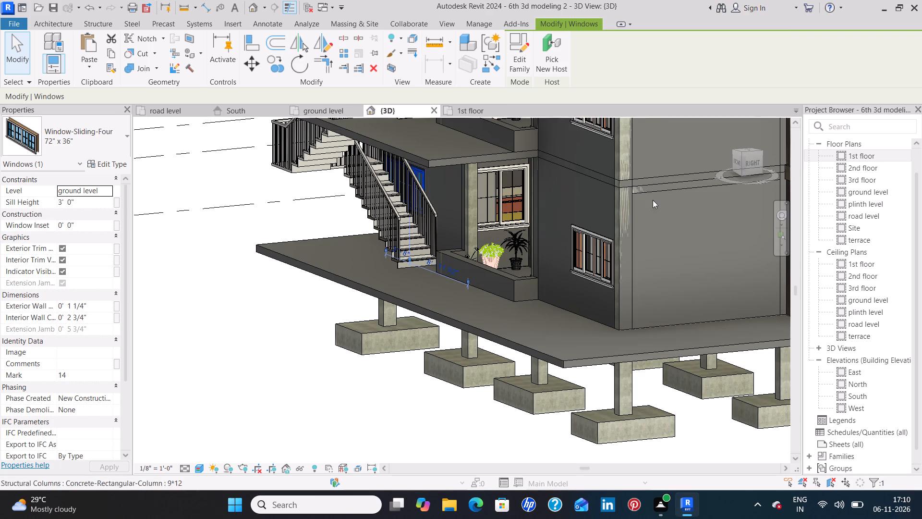
{"action": "left_click", "coordinate": [735, 161]}
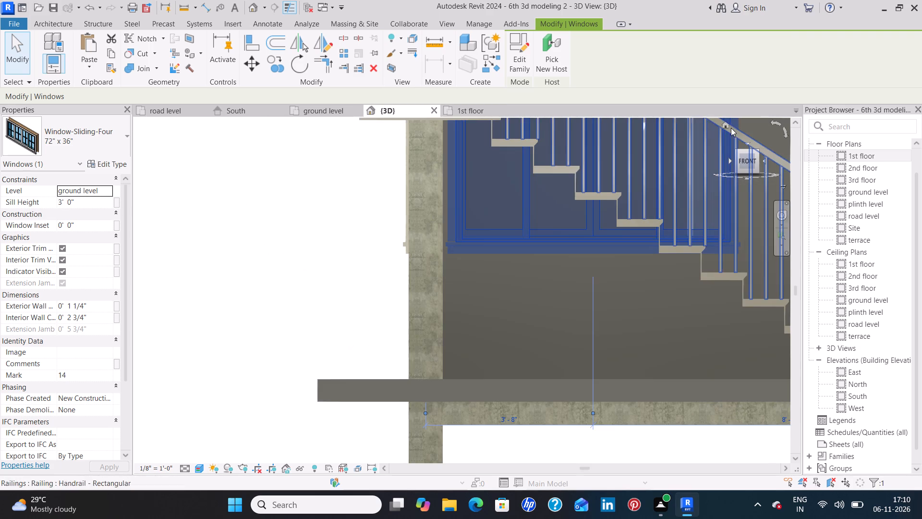
{"action": "scroll", "coordinate": [633, 192], "scroll_direction": "down", "scroll_amount": 2}
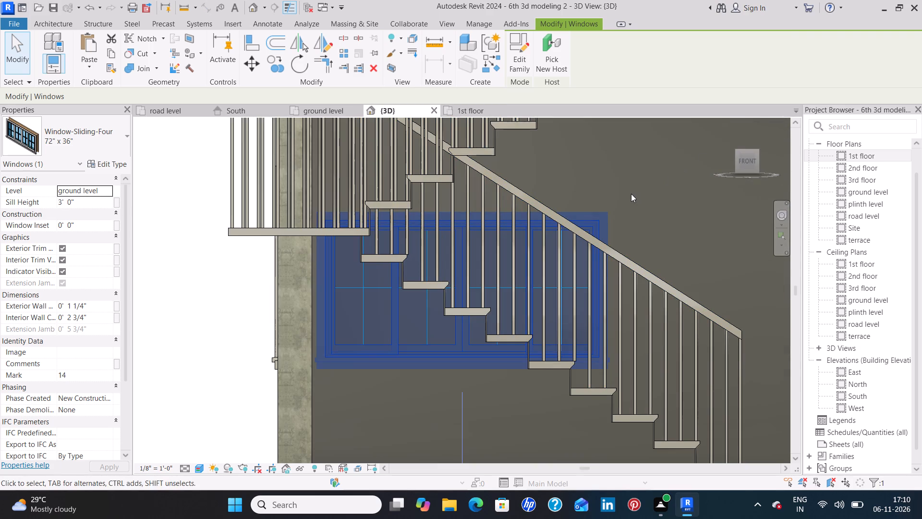
{"action": "scroll", "coordinate": [631, 194], "scroll_direction": "down", "scroll_amount": 8}
{"action": "middle_click_drag", "start_coordinate": [648, 195], "coordinate": [399, 341]}
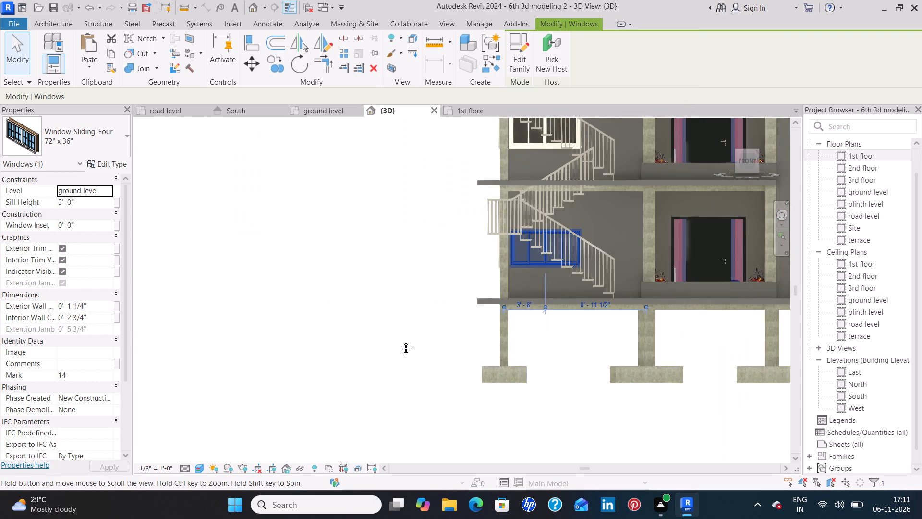
{"action": "middle_click_drag", "start_coordinate": [399, 341], "coordinate": [398, 342]}
{"action": "scroll", "coordinate": [573, 238], "scroll_direction": "down", "scroll_amount": 4}
{"action": "middle_click_drag", "start_coordinate": [608, 226], "coordinate": [583, 261]}
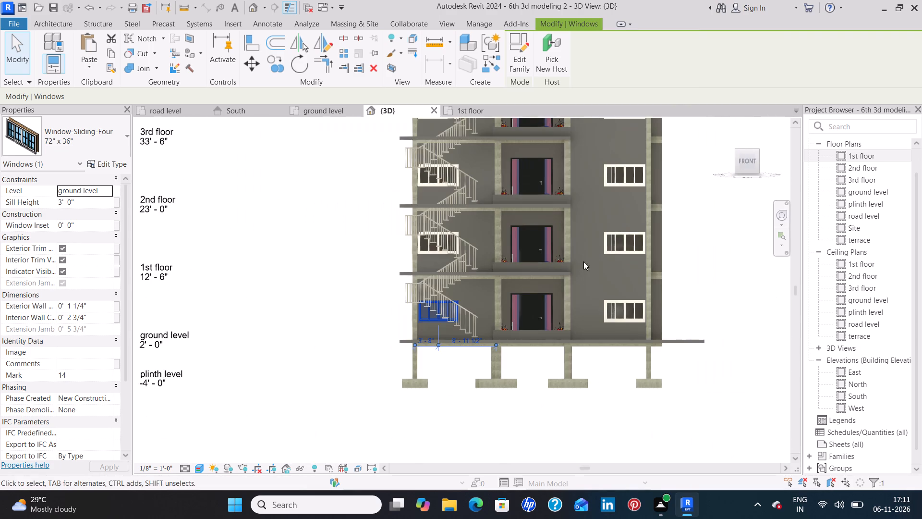
{"action": "middle_click_drag", "start_coordinate": [583, 261], "coordinate": [519, 323]}
{"action": "scroll", "coordinate": [408, 338], "scroll_direction": "up", "scroll_amount": 5}
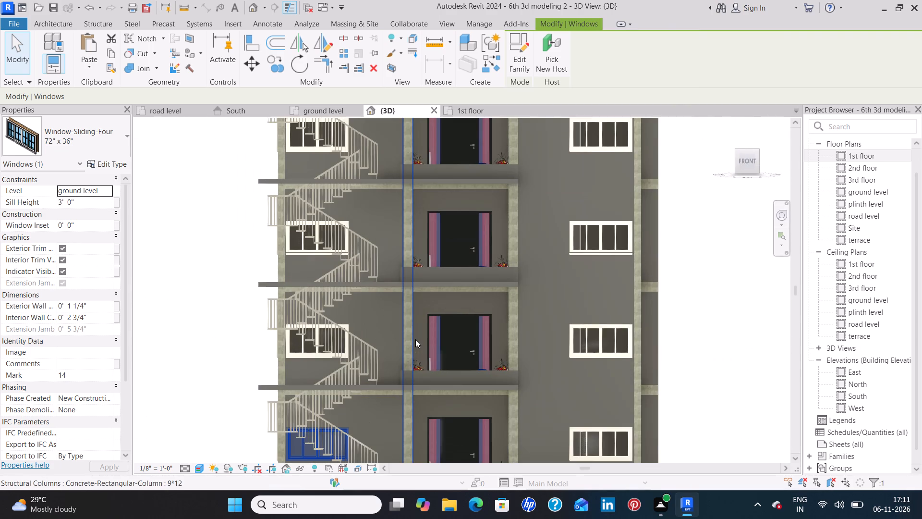
{"action": "scroll", "coordinate": [415, 339], "scroll_direction": "up", "scroll_amount": 1}
{"action": "scroll", "coordinate": [579, 293], "scroll_direction": "down", "scroll_amount": 4}
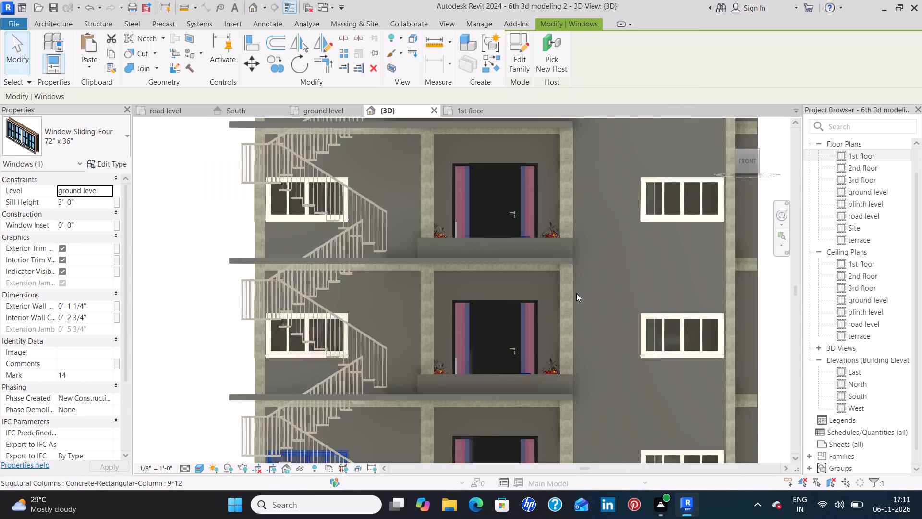
{"action": "scroll", "coordinate": [576, 293], "scroll_direction": "down", "scroll_amount": 2}
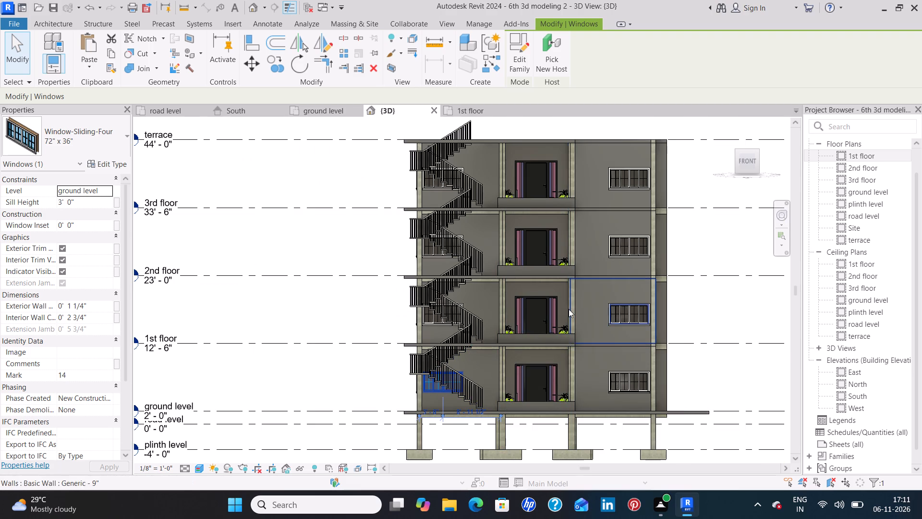
{"action": "middle_click_drag", "start_coordinate": [705, 194], "coordinate": [694, 240]}
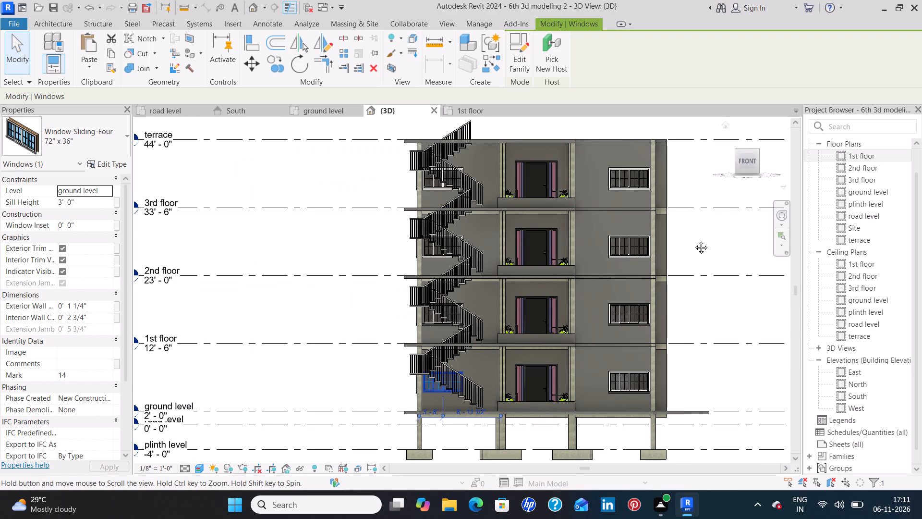
{"action": "middle_click_drag", "start_coordinate": [694, 240], "coordinate": [693, 244]}
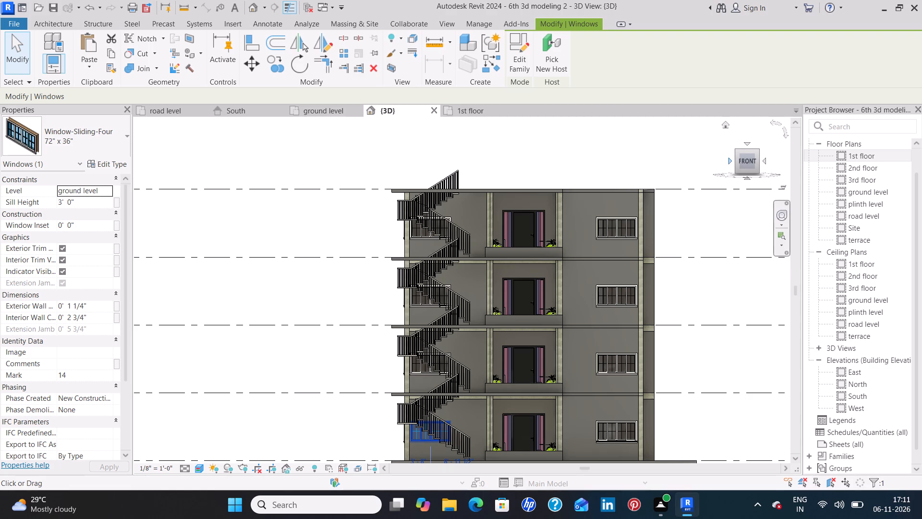
Nudge the 3rd floor 48" x 48" double sliding window on the west side away from its adjacent column, to a 2' 7" offset.
{"action": "left_click", "coordinate": [729, 159]}
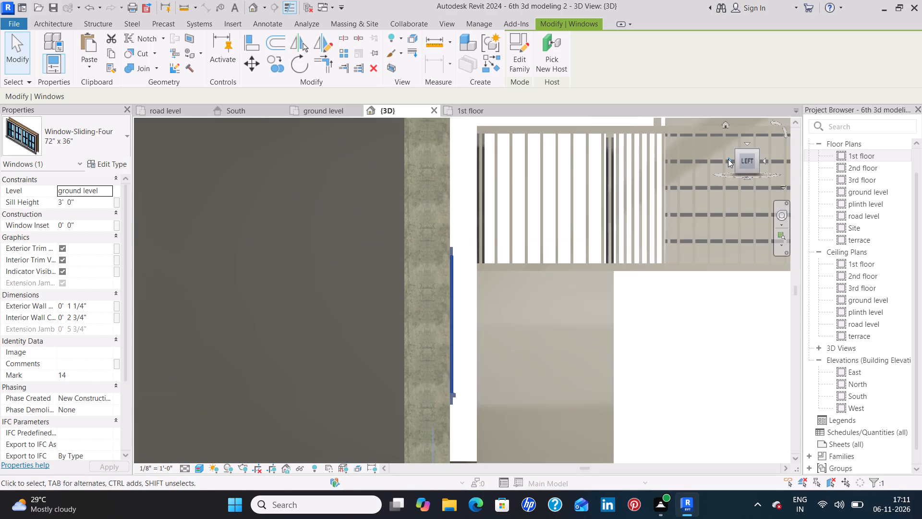
{"action": "scroll", "coordinate": [570, 324], "scroll_direction": "down", "scroll_amount": 10}
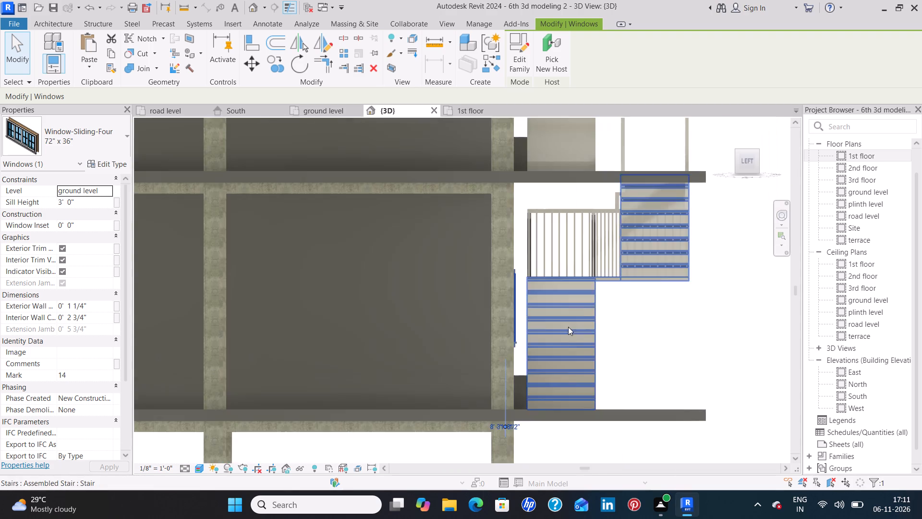
{"action": "scroll", "coordinate": [568, 326], "scroll_direction": "down", "scroll_amount": 7}
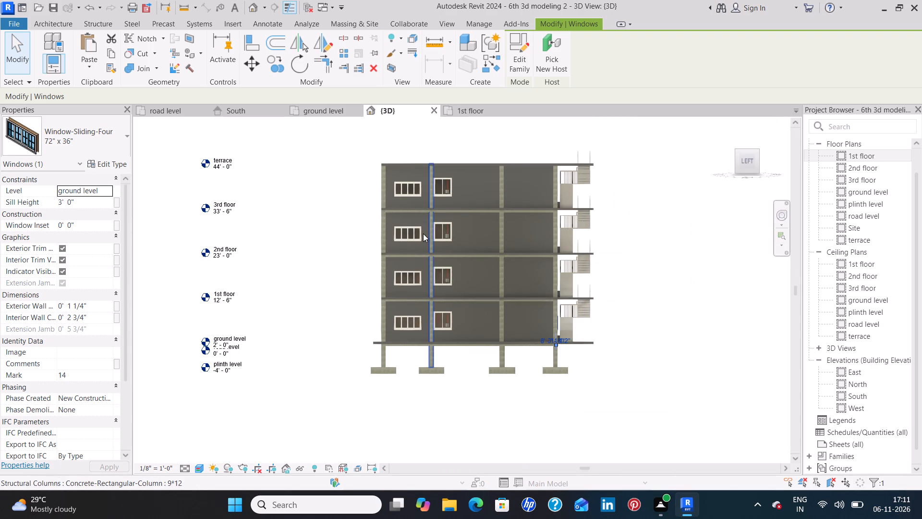
{"action": "scroll", "coordinate": [429, 226], "scroll_direction": "up", "scroll_amount": 12}
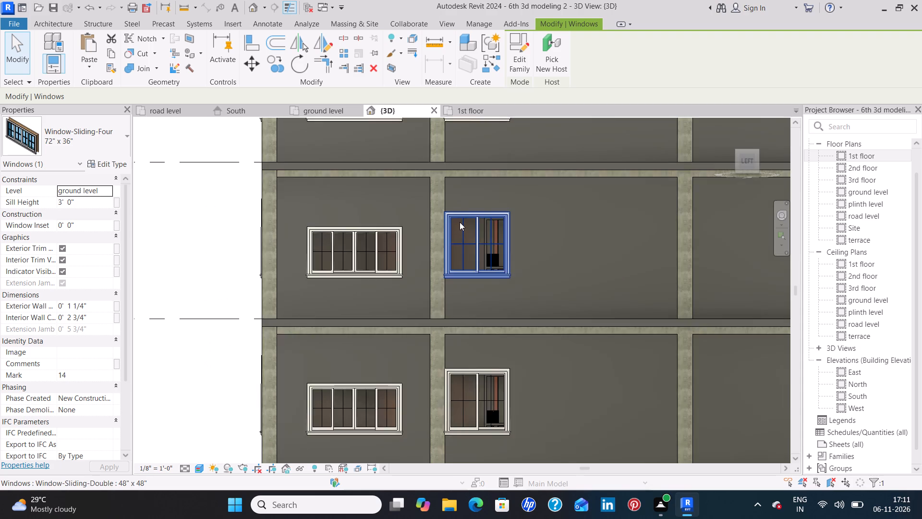
{"action": "middle_click_drag", "start_coordinate": [471, 208], "coordinate": [471, 353]}
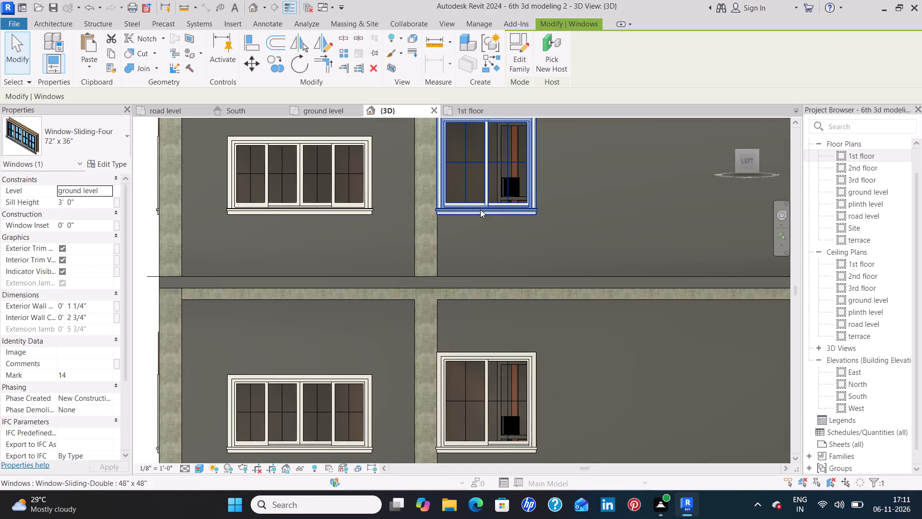
{"action": "left_click", "coordinate": [481, 205]}
{"action": "key", "text": "Right"}
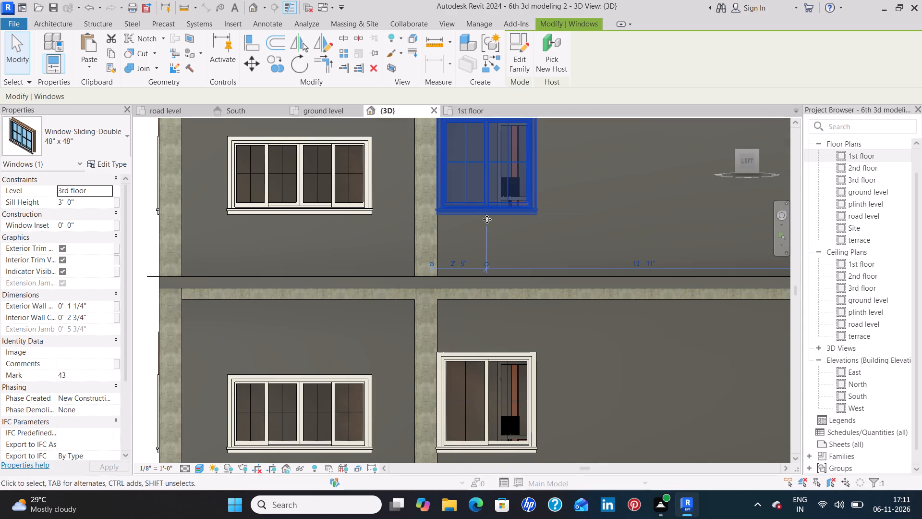
{"action": "key", "text": "Right"}
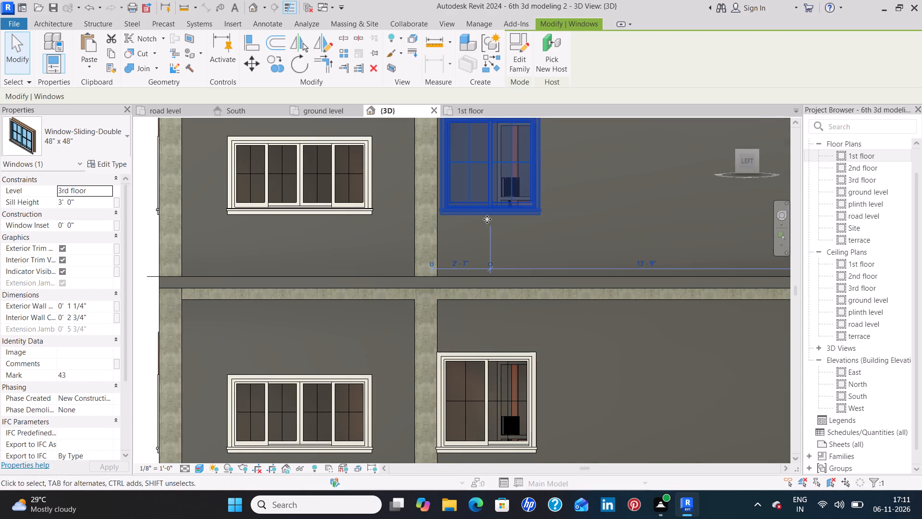
Nudge the 2nd floor west-side double sliding window away from its adjacent column, to a 2' 6" offset.
{"action": "scroll", "coordinate": [557, 257], "scroll_direction": "down", "scroll_amount": 5}
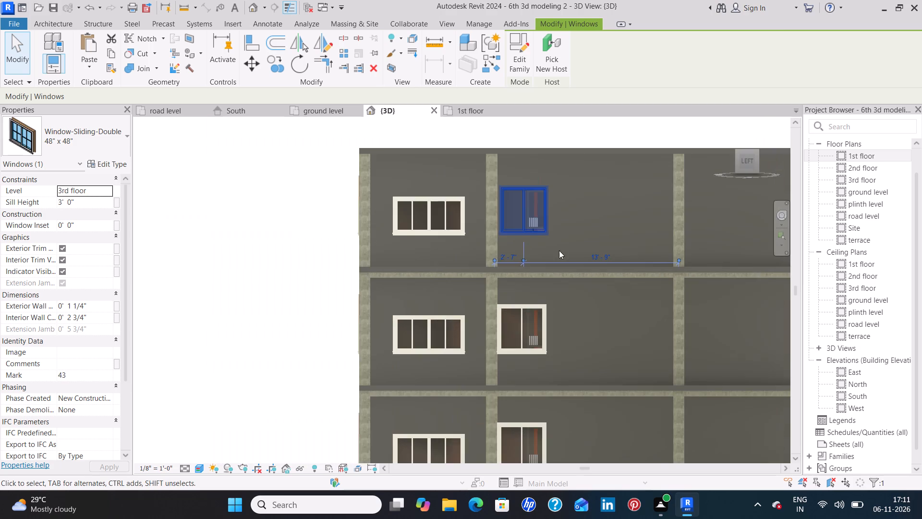
{"action": "scroll", "coordinate": [570, 236], "scroll_direction": "down", "scroll_amount": 2}
{"action": "scroll", "coordinate": [546, 346], "scroll_direction": "up", "scroll_amount": 3}
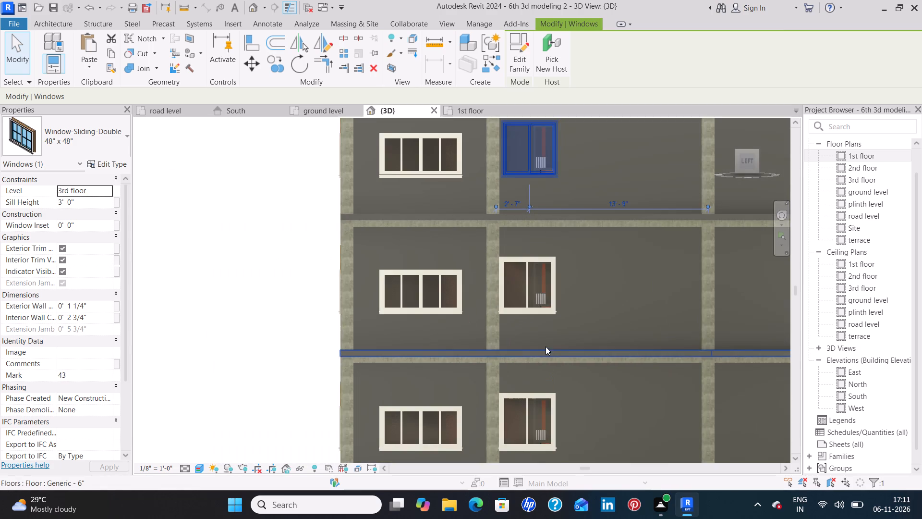
{"action": "scroll", "coordinate": [546, 346], "scroll_direction": "up", "scroll_amount": 4}
{"action": "left_click", "coordinate": [535, 285]}
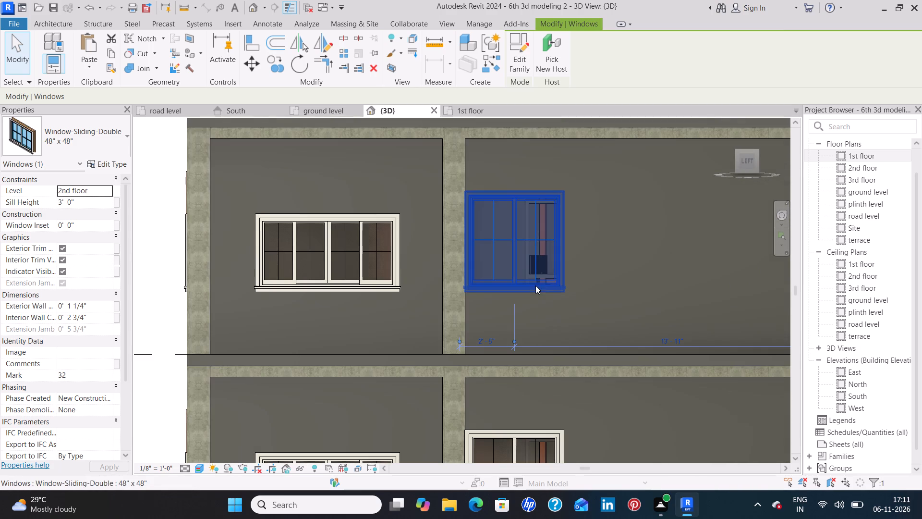
{"action": "key", "text": "Right"}
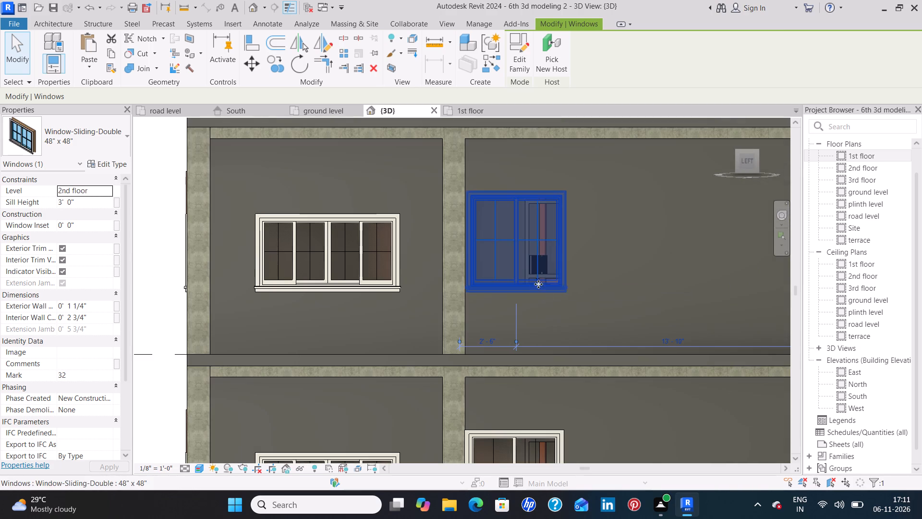
Nudge the 1st floor west-side double sliding window away from its adjacent column, to a 2' 7" offset.
{"action": "scroll", "coordinate": [554, 303], "scroll_direction": "down", "scroll_amount": 5}
{"action": "middle_click_drag", "start_coordinate": [573, 396], "coordinate": [571, 239]}
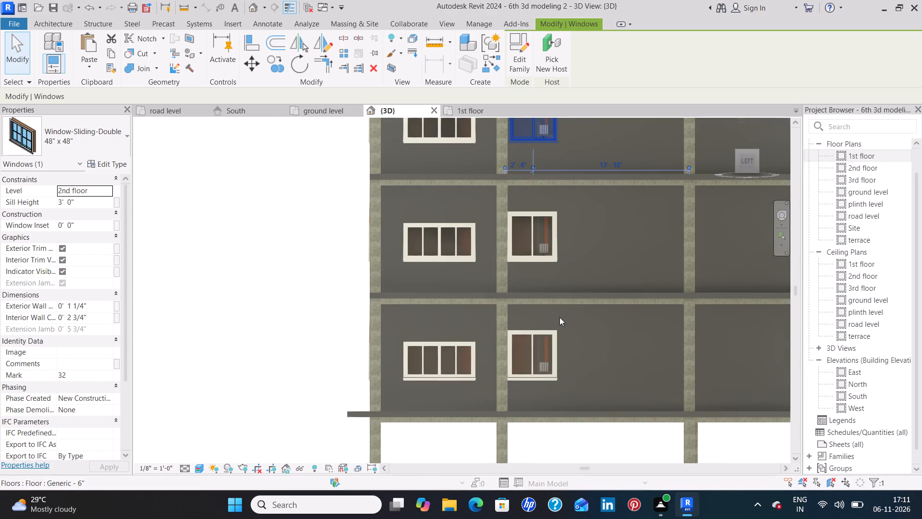
{"action": "left_click", "coordinate": [551, 238]}
{"action": "scroll", "coordinate": [551, 238], "scroll_direction": "up", "scroll_amount": 3}
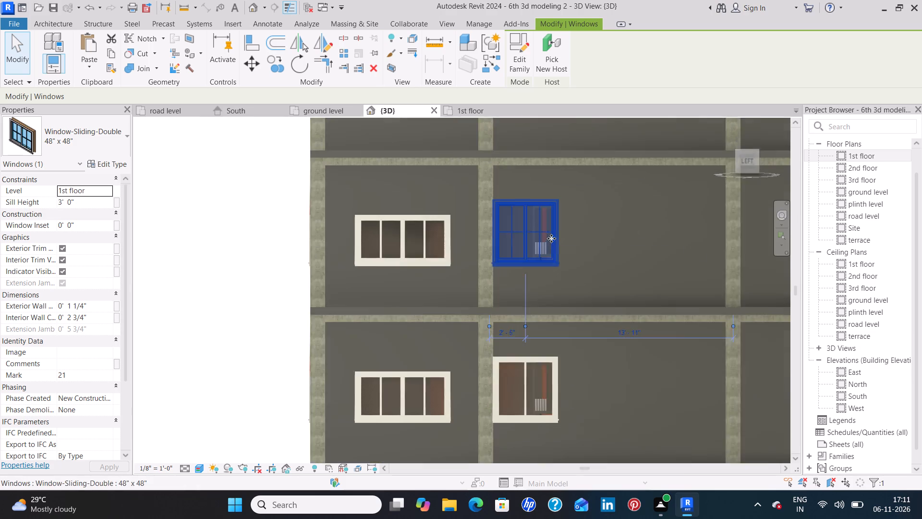
{"action": "scroll", "coordinate": [551, 238], "scroll_direction": "up", "scroll_amount": 5}
{"action": "key", "text": "Right"}
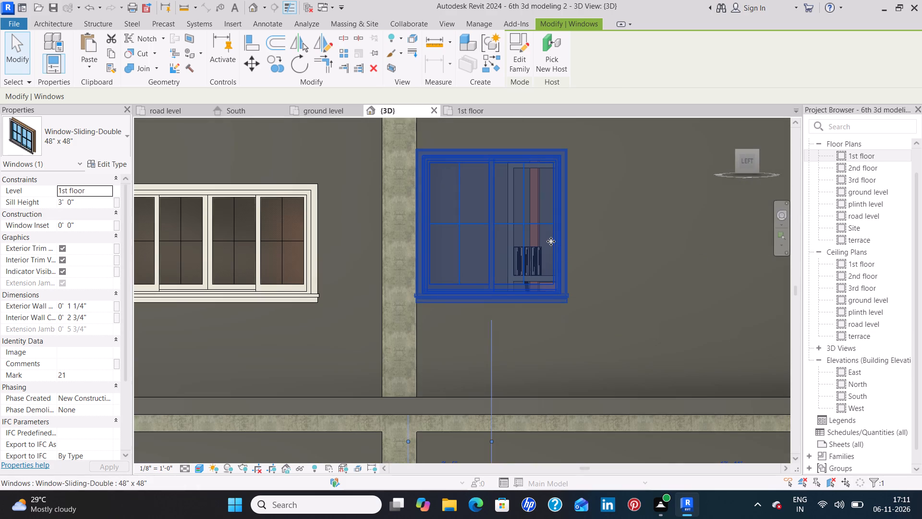
{"action": "key", "text": "Right"}
Nudge the 2nd floor west-side double sliding window slightly further from its column to line up with the windows on adjacent floors.
{"action": "scroll", "coordinate": [647, 185], "scroll_direction": "down", "scroll_amount": 3}
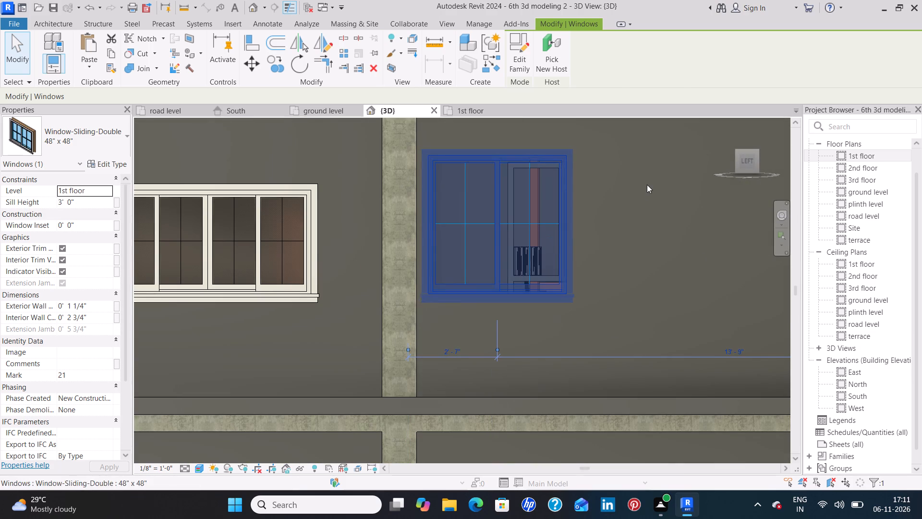
{"action": "scroll", "coordinate": [647, 185], "scroll_direction": "down", "scroll_amount": 2}
{"action": "middle_click_drag", "start_coordinate": [650, 164], "coordinate": [624, 340]}
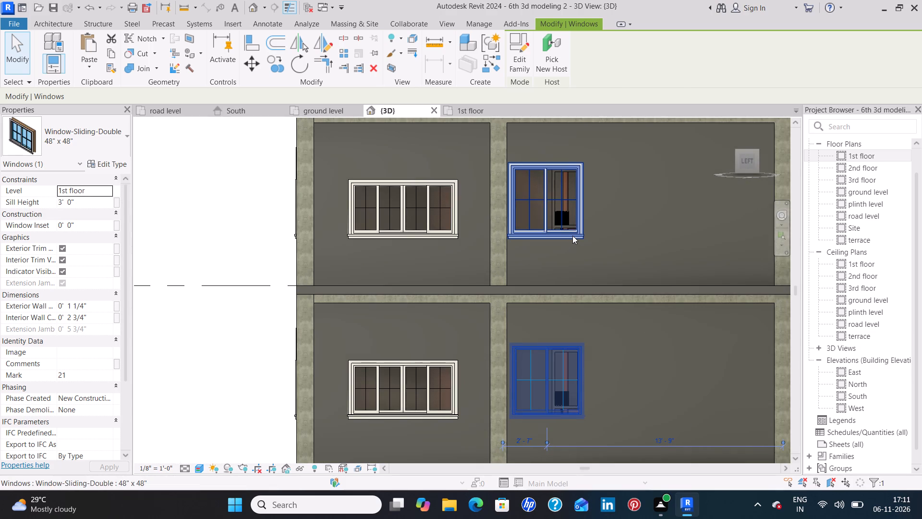
{"action": "left_click", "coordinate": [572, 235]}
{"action": "key", "text": "Right"}
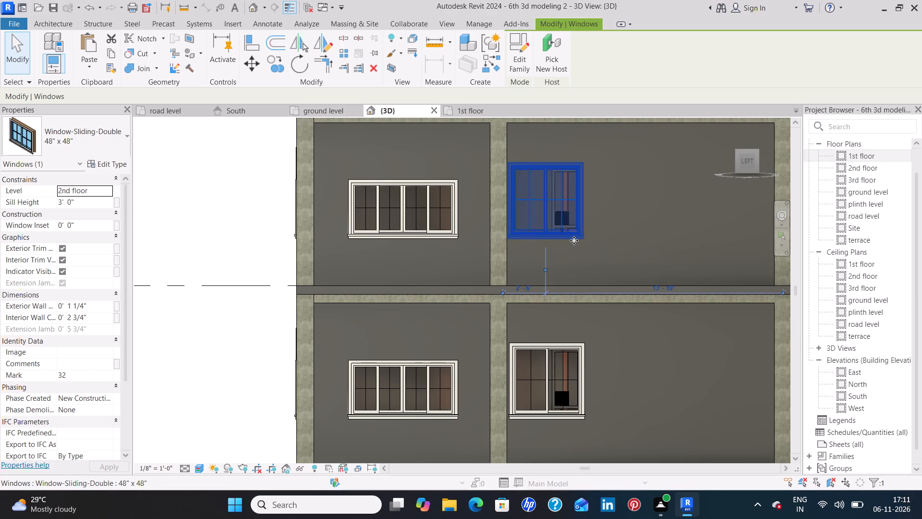
Nudge the ground level west-side 48" x 48" double sliding window away from its adjacent column, to a 2' 8" offset.
{"action": "scroll", "coordinate": [606, 334], "scroll_direction": "down", "scroll_amount": 5}
{"action": "middle_click_drag", "start_coordinate": [641, 407], "coordinate": [618, 239]}
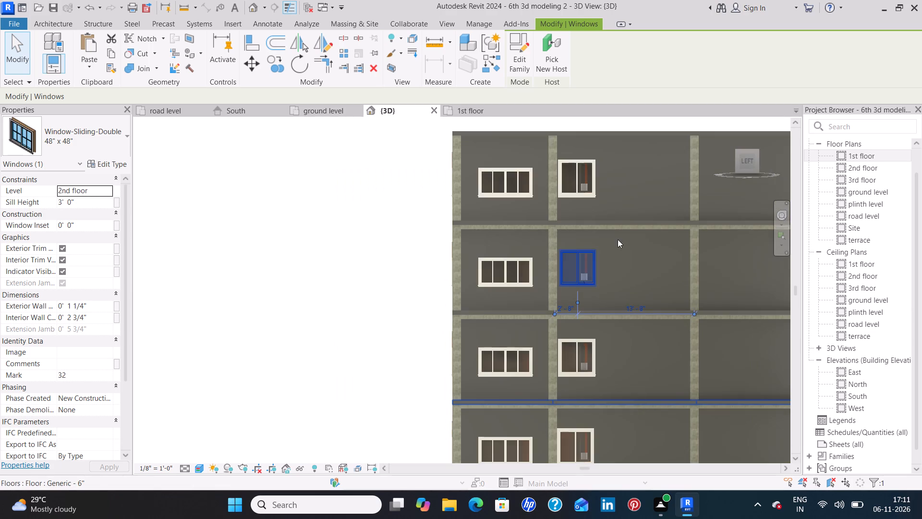
{"action": "middle_click_drag", "start_coordinate": [618, 239], "coordinate": [614, 218]}
{"action": "left_click", "coordinate": [556, 270]}
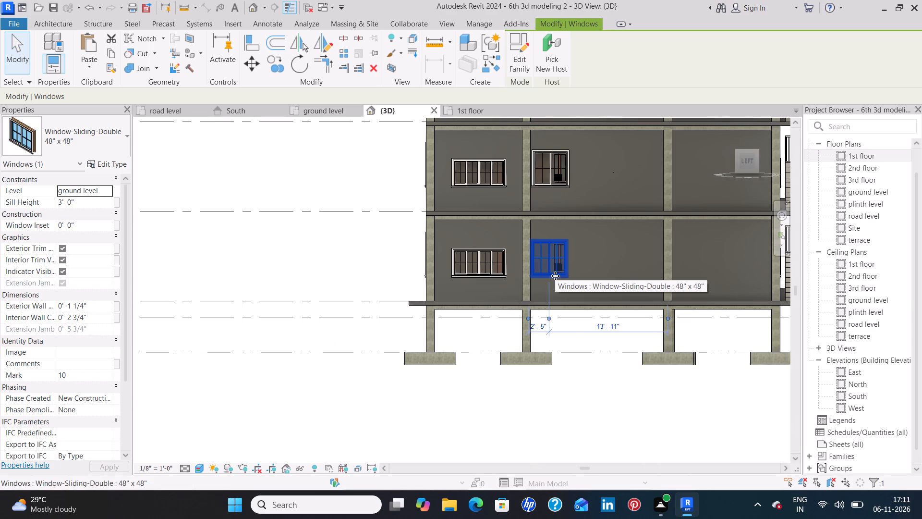
{"action": "key", "text": "Right"}
{"action": "key", "text": "Right"}
{"action": "key", "text": "Right"}
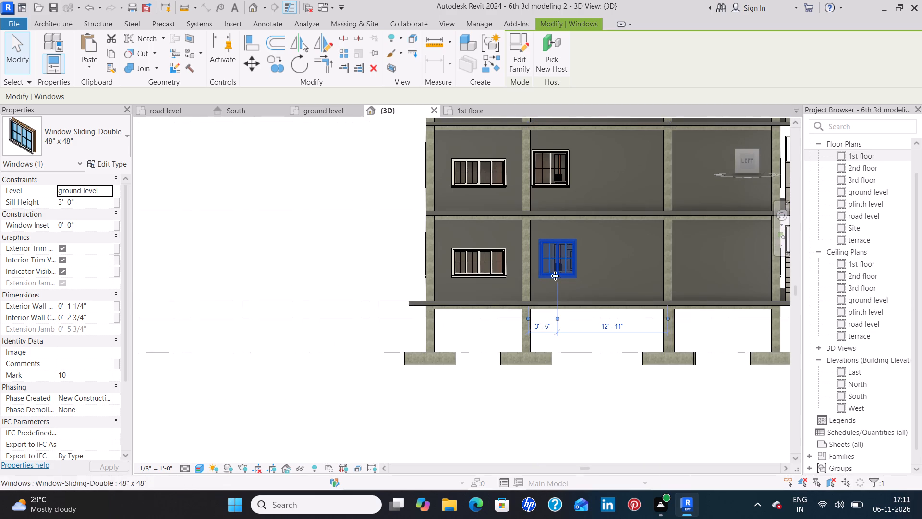
{"action": "key", "text": "Left"}
{"action": "scroll", "coordinate": [555, 276], "scroll_direction": "up", "scroll_amount": 2}
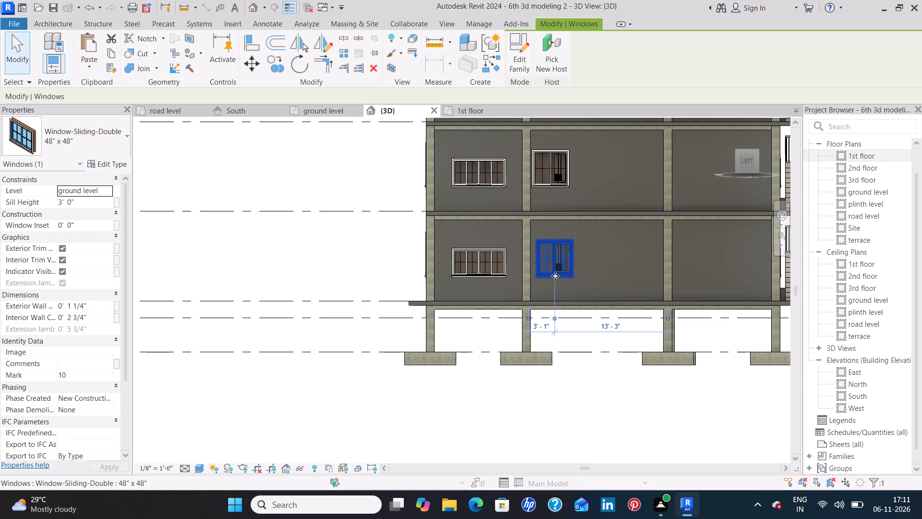
{"action": "scroll", "coordinate": [555, 276], "scroll_direction": "up", "scroll_amount": 5}
{"action": "key", "text": "Left"}
{"action": "key", "text": "Left"}
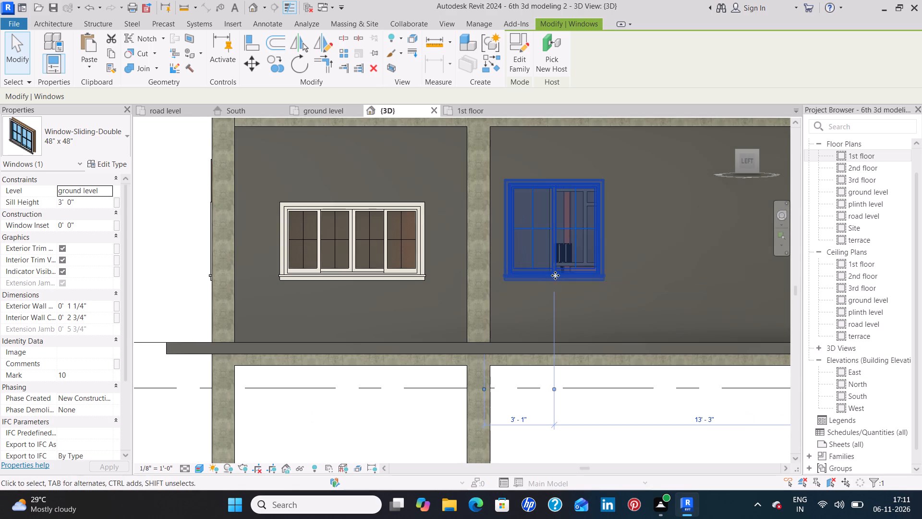
{"action": "key", "text": "Left"}
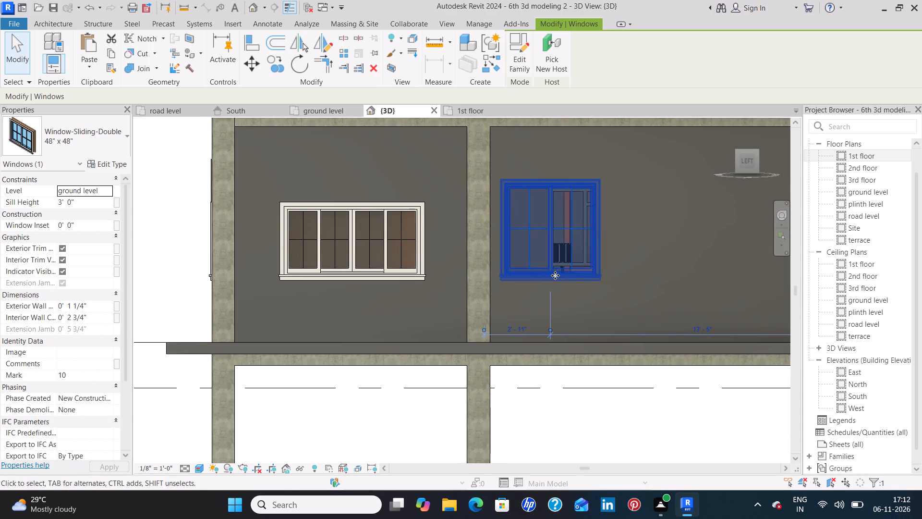
{"action": "key", "text": "Left"}
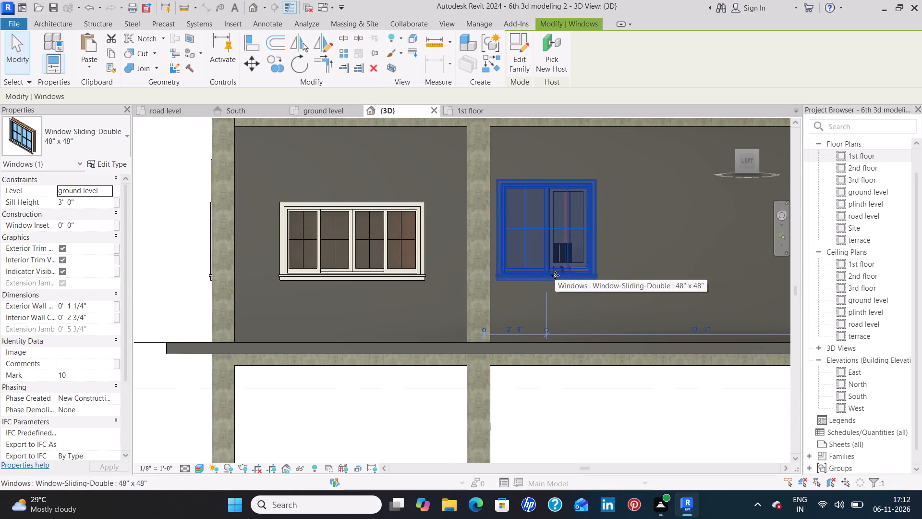
{"action": "key", "text": "Left"}
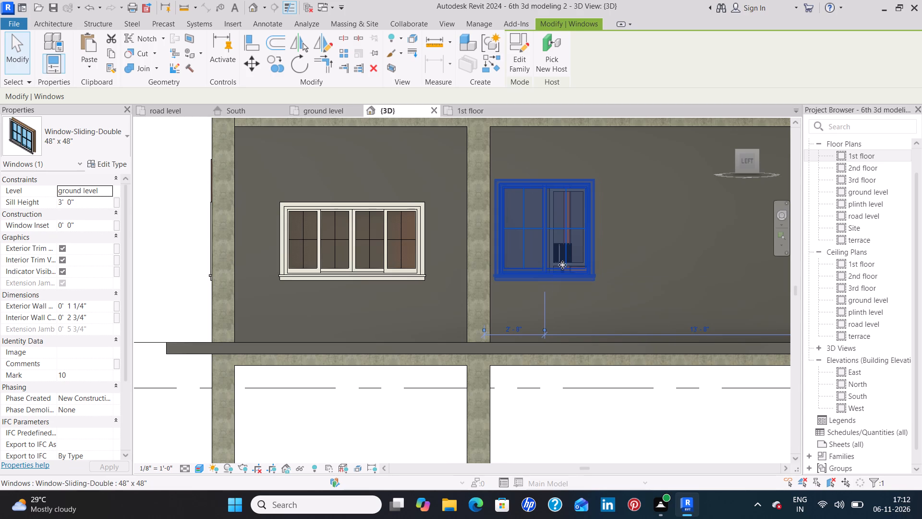
On the north side, nudge the 3rd floor western 24" x 24" louver window clear of its column, to a 1' 11 1/2" offset.
{"action": "scroll", "coordinate": [479, 270], "scroll_direction": "down", "scroll_amount": 10}
{"action": "scroll", "coordinate": [536, 191], "scroll_direction": "down", "scroll_amount": 2}
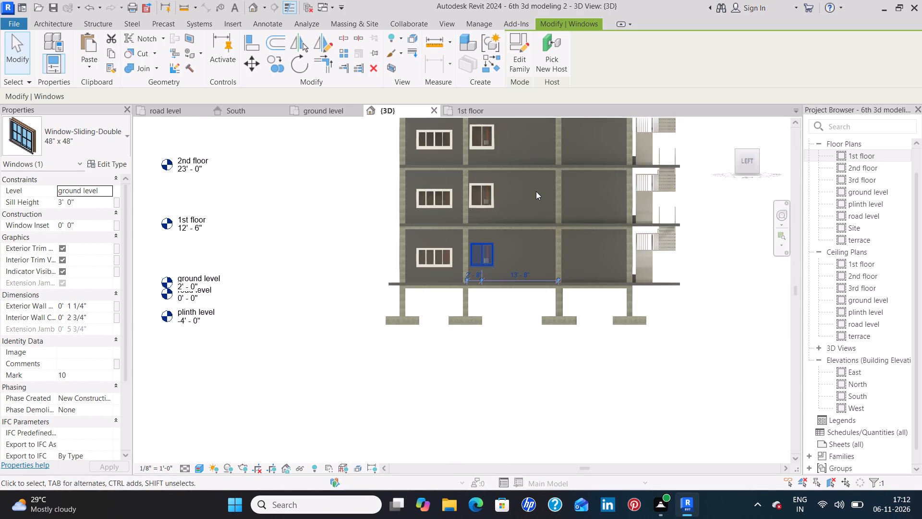
{"action": "scroll", "coordinate": [536, 191], "scroll_direction": "down", "scroll_amount": 1}
{"action": "left_click", "coordinate": [730, 161]}
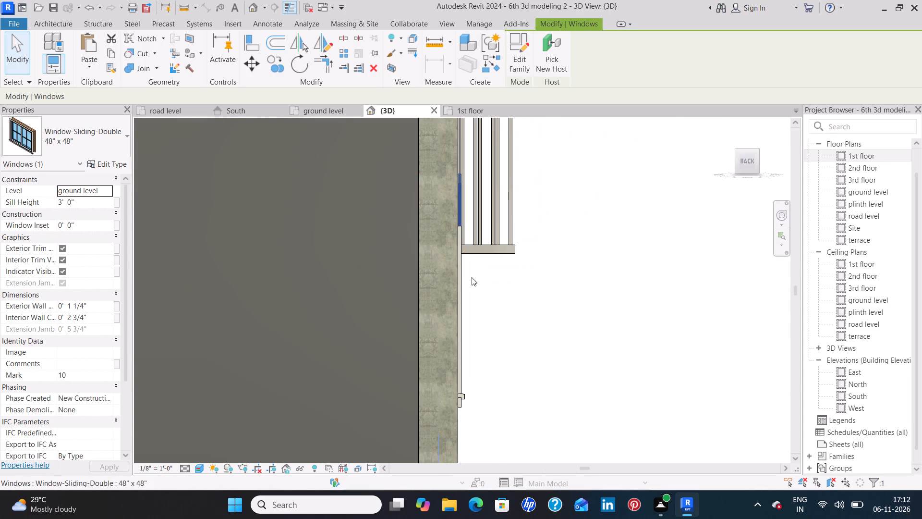
{"action": "scroll", "coordinate": [483, 277], "scroll_direction": "down", "scroll_amount": 16}
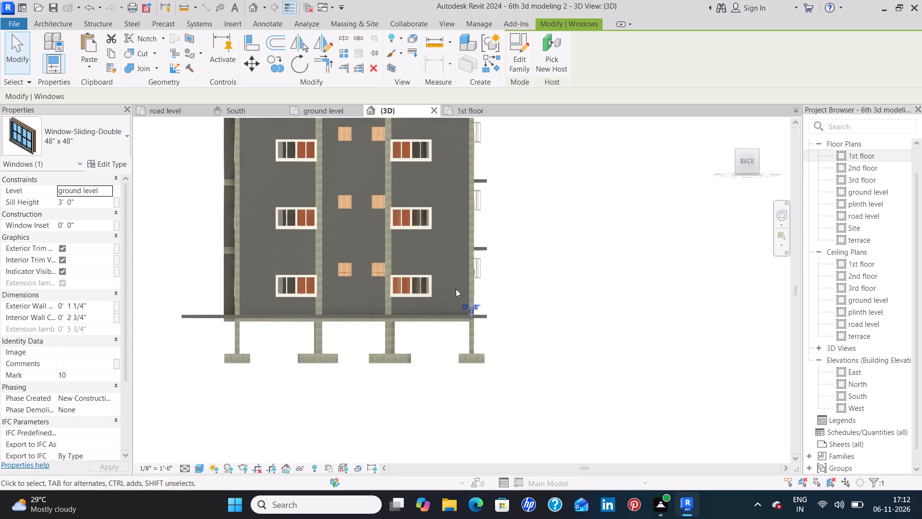
{"action": "scroll", "coordinate": [456, 289], "scroll_direction": "down", "scroll_amount": 1}
{"action": "middle_click_drag", "start_coordinate": [446, 190], "coordinate": [456, 297]}
{"action": "scroll", "coordinate": [417, 237], "scroll_direction": "up", "scroll_amount": 9}
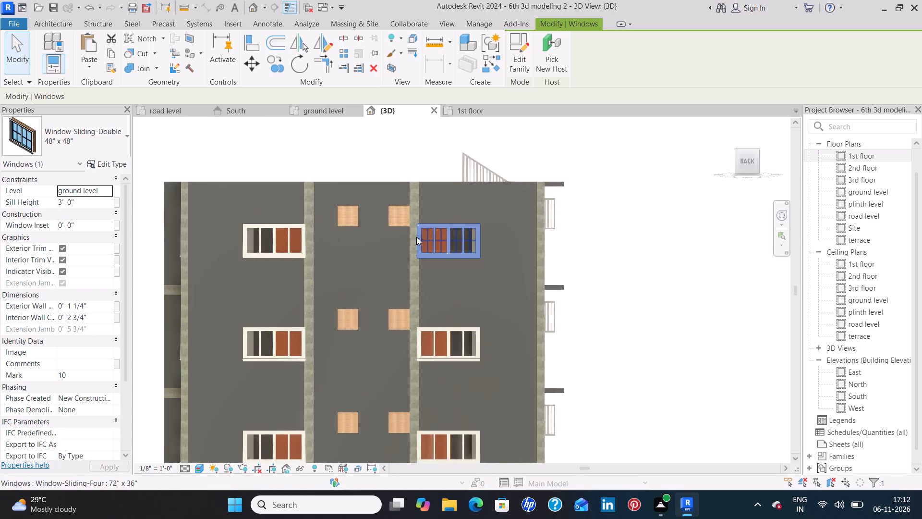
{"action": "left_click", "coordinate": [401, 216]}
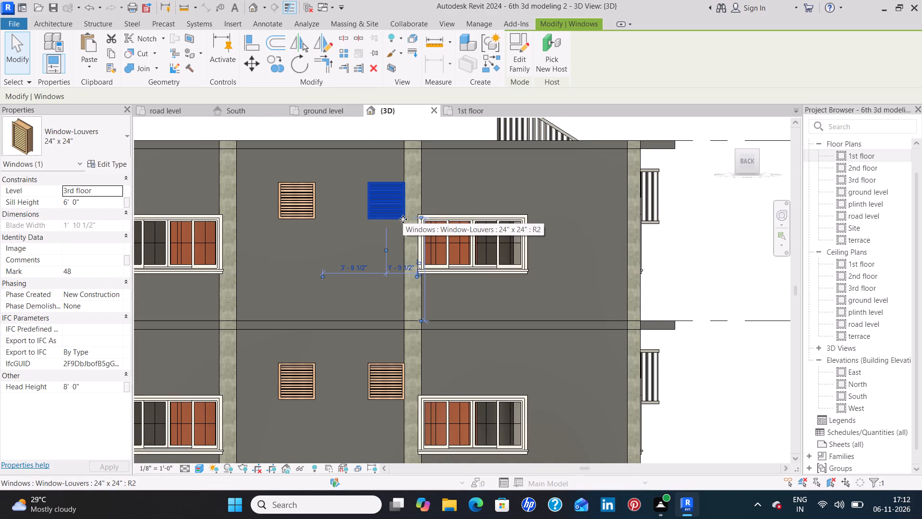
{"action": "key", "text": "Left"}
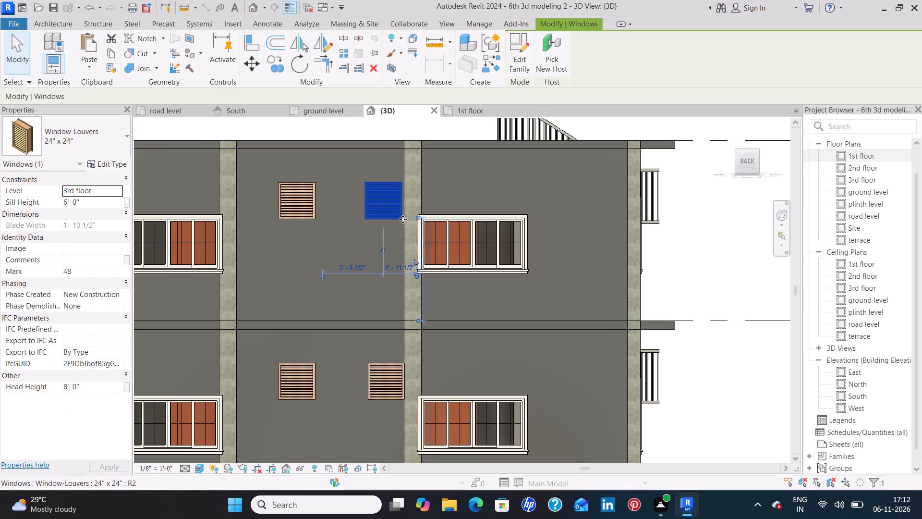
Nudge the 3rd floor western 72" x 36" four-panel sliding window on the north side off its column, to a 3' 7" offset.
{"action": "left_click", "coordinate": [441, 270]}
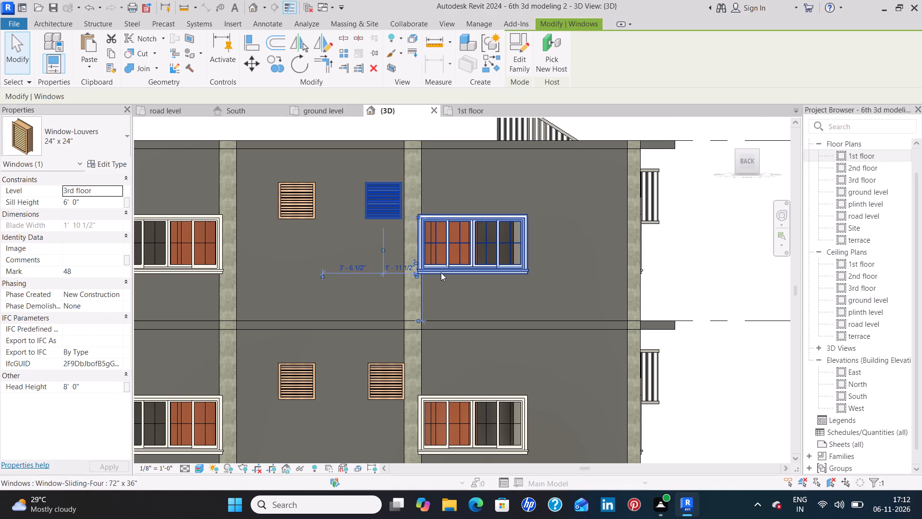
{"action": "key", "text": "Right"}
{"action": "key", "text": "Right"}
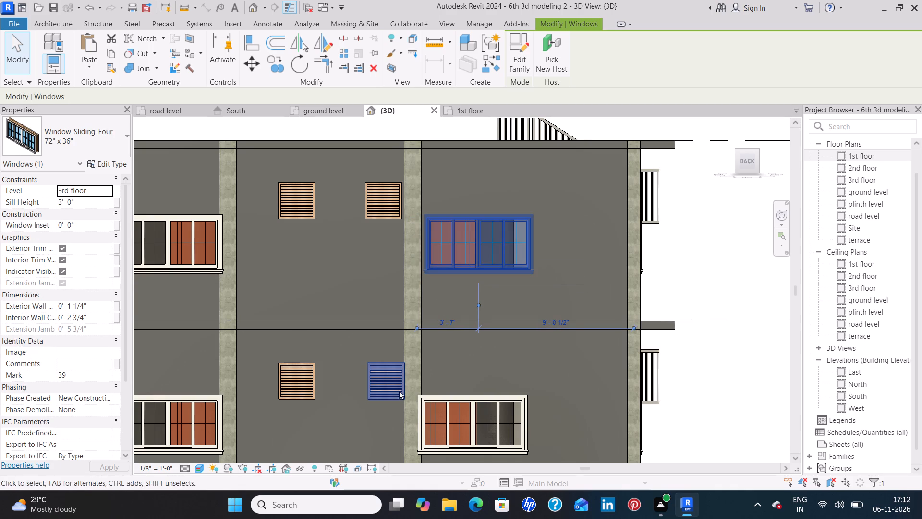
Nudge the 2nd floor western louver window on the north side clear of its column, to a 1' 11 1/2" offset.
{"action": "left_click", "coordinate": [388, 396]}
{"action": "key", "text": "Left"}
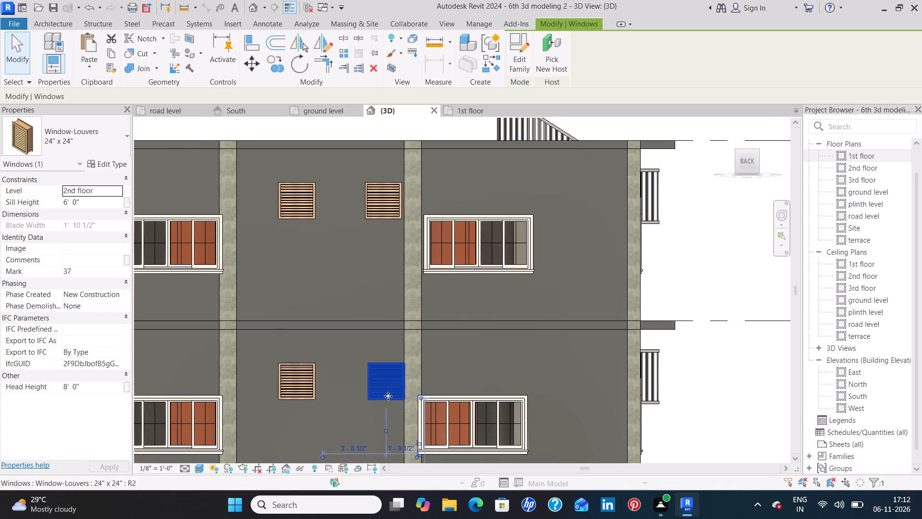
Nudge the 3rd and 2nd floor eastern four-panel sliding windows on the north side off their column, aligned at a 3' 10" offset.
{"action": "left_click", "coordinate": [191, 271]}
{"action": "key", "text": "Left"}
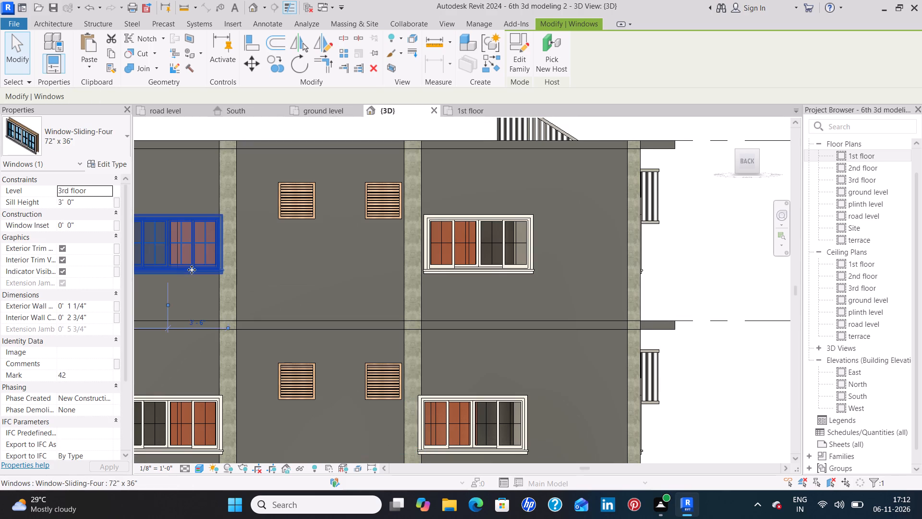
{"action": "key", "text": "Left"}
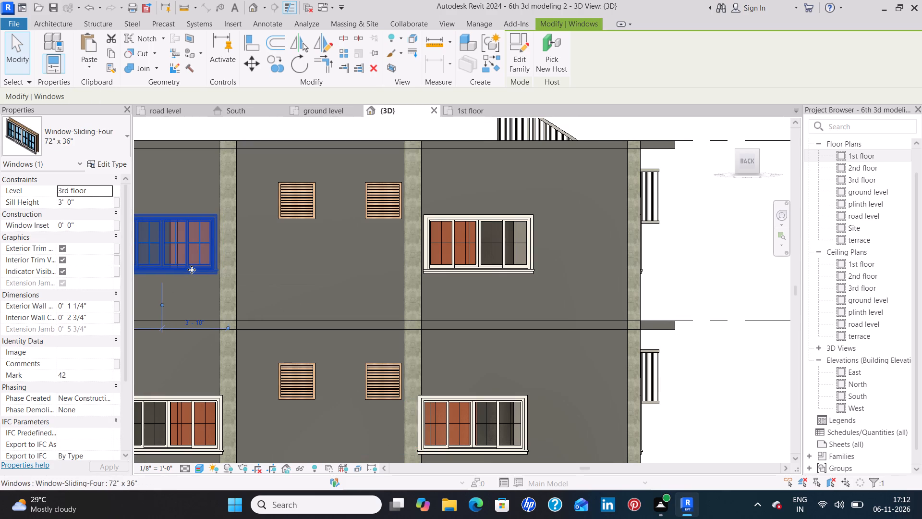
{"action": "left_click", "coordinate": [201, 400]}
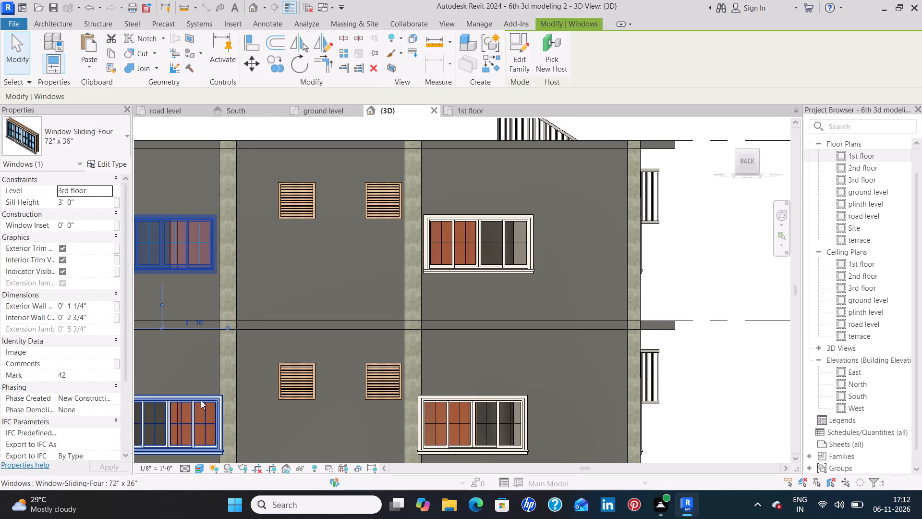
{"action": "key", "text": "Left"}
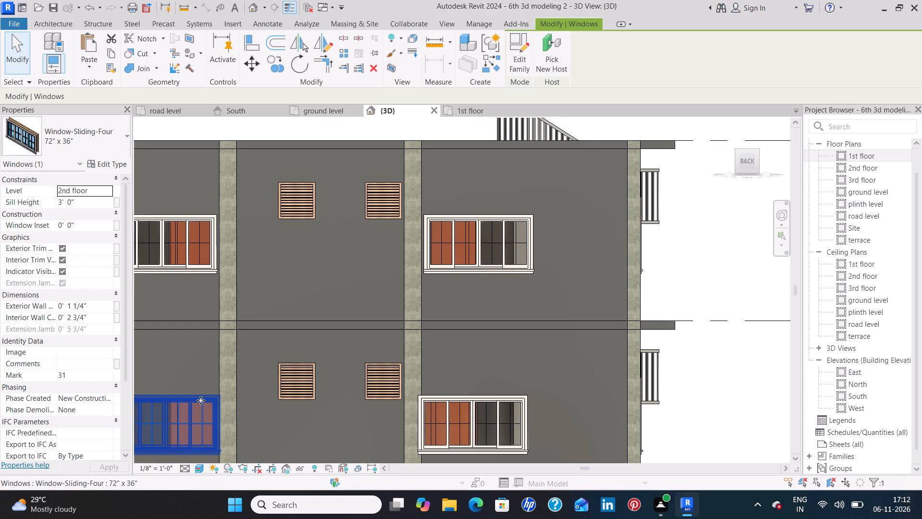
{"action": "key", "text": "Left"}
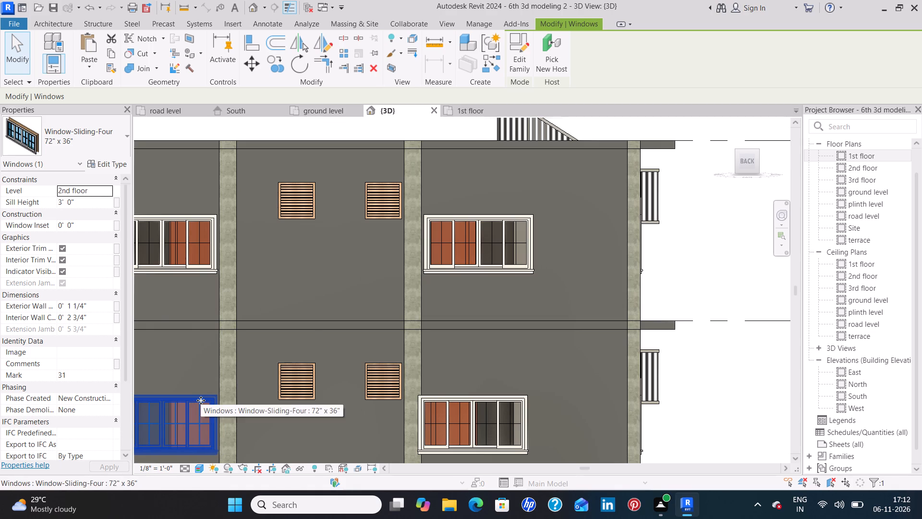
Nudge the 2nd floor western four-panel sliding window on the north side off its column, to a 3' 7" offset.
{"action": "left_click", "coordinate": [507, 402]}
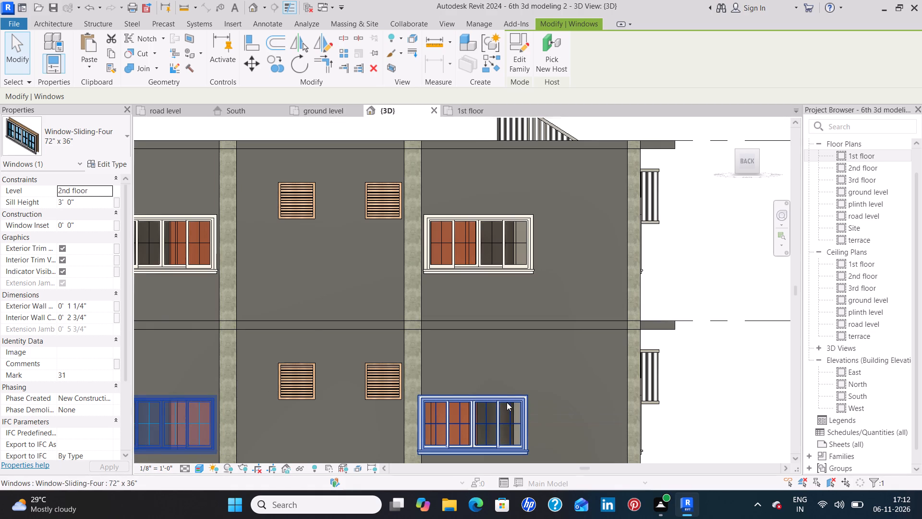
{"action": "key", "text": "Right"}
{"action": "key", "text": "Right"}
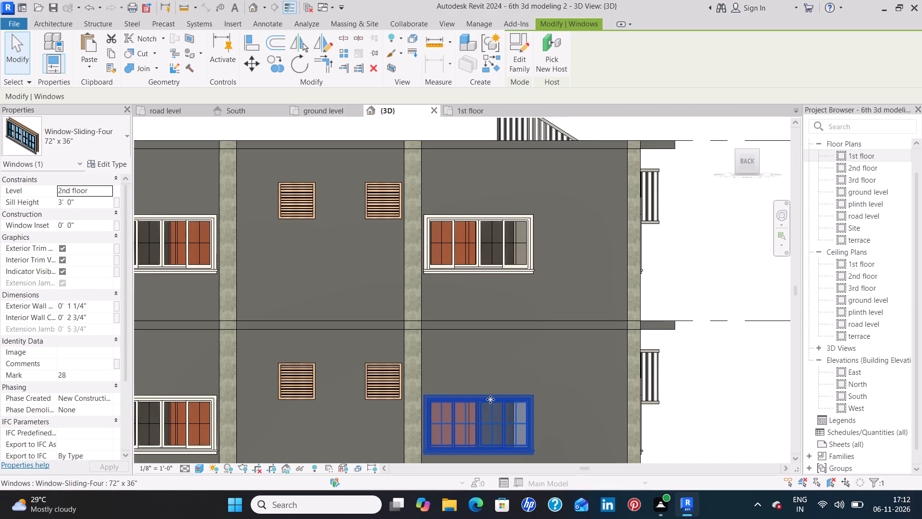
Nudge the 1st floor western louver window on the north side clear of its column, to a 1' 11 1/2" offset.
{"action": "scroll", "coordinate": [495, 388], "scroll_direction": "down", "scroll_amount": 3}
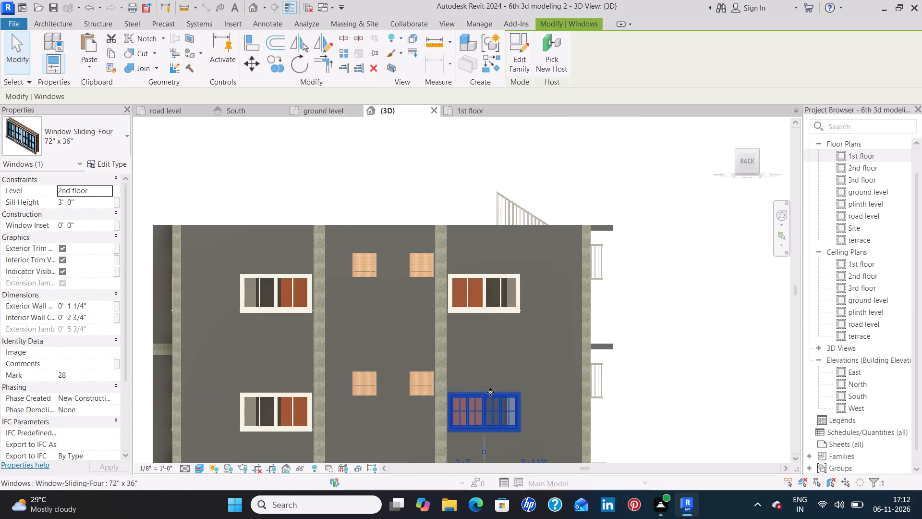
{"action": "middle_click_drag", "start_coordinate": [490, 391], "coordinate": [498, 222]}
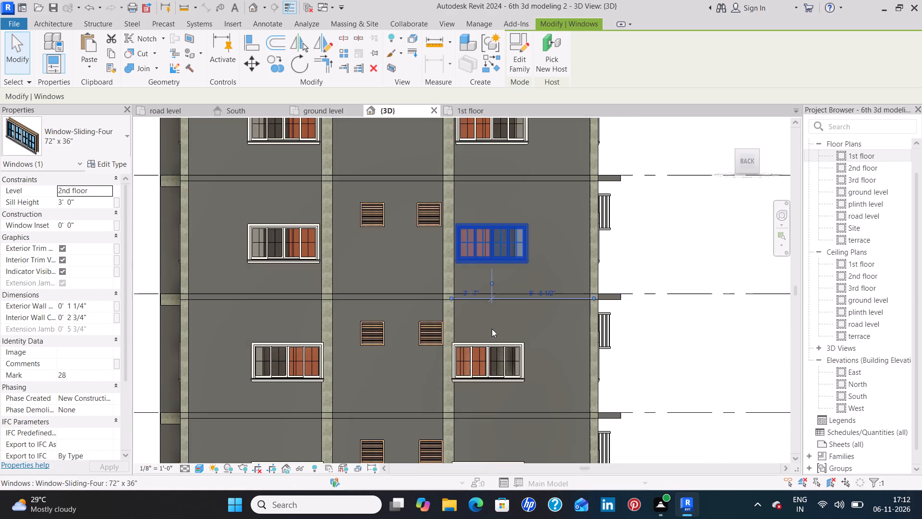
{"action": "middle_click_drag", "start_coordinate": [492, 329], "coordinate": [487, 249]}
{"action": "scroll", "coordinate": [431, 268], "scroll_direction": "up", "scroll_amount": 3}
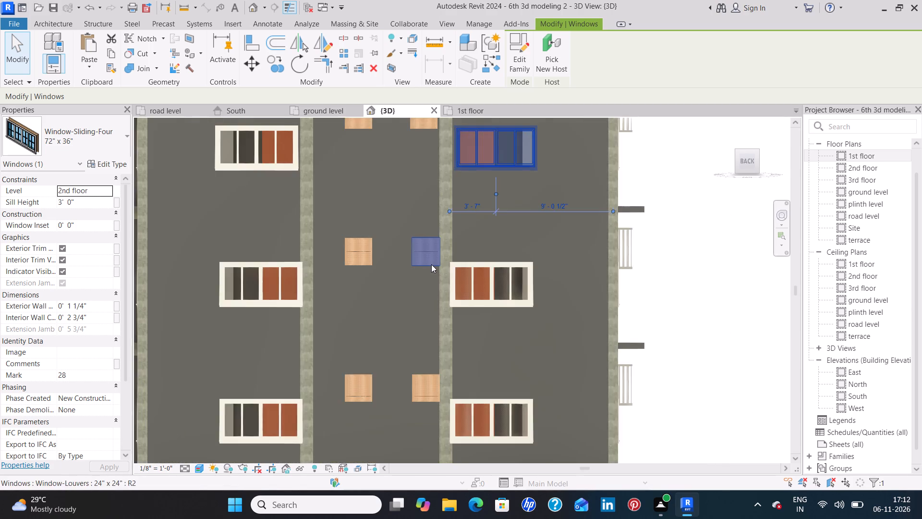
{"action": "left_click", "coordinate": [432, 263]}
{"action": "key", "text": "Left"}
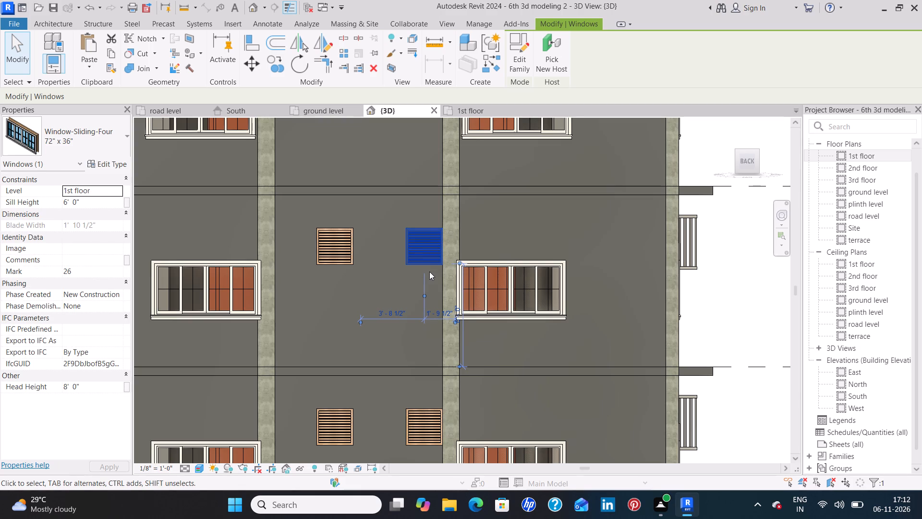
Nudge the 1st floor north-side four-panel sliding windows off their columns, the western one to 3' 7" and the eastern one to 3' 10".
{"action": "left_click", "coordinate": [481, 289]}
{"action": "key", "text": "Right"}
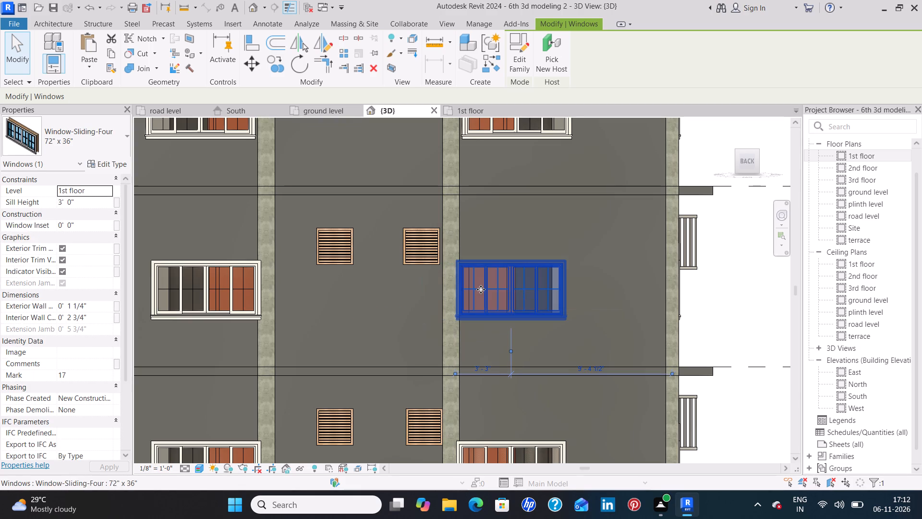
{"action": "key", "text": "Right"}
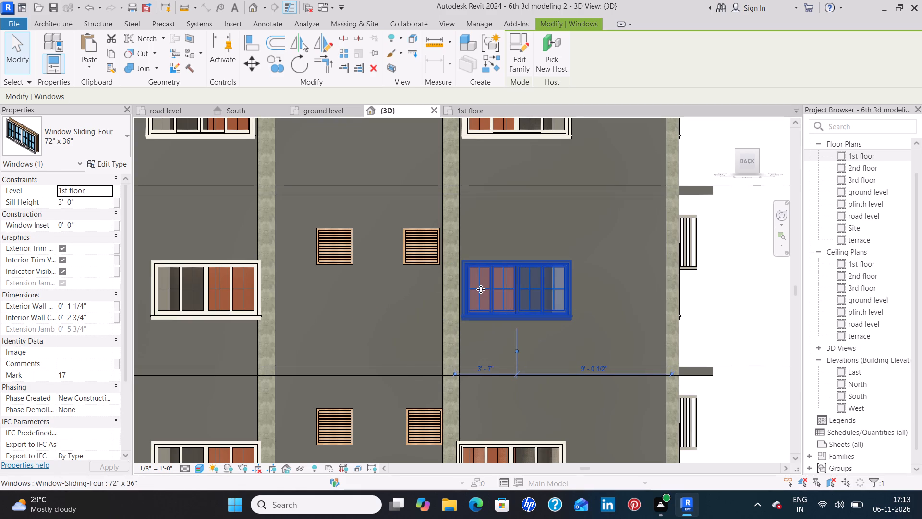
{"action": "left_click", "coordinate": [239, 313]}
{"action": "key", "text": "Left"}
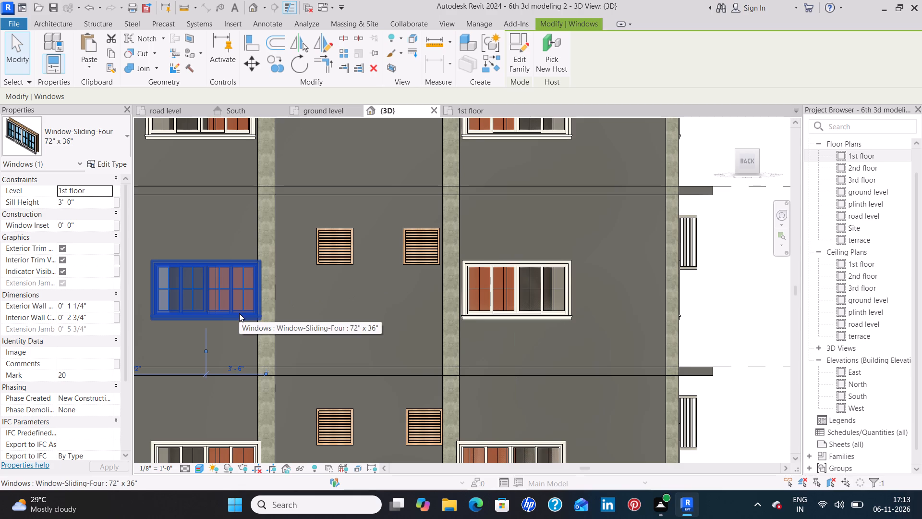
{"action": "key", "text": "Left"}
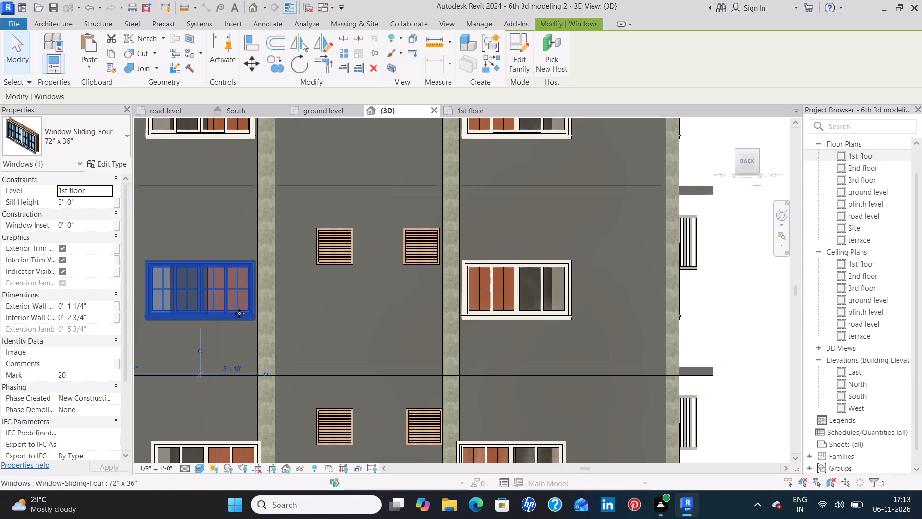
Nudge the ground level western louver window on the north side away from its adjacent column.
{"action": "scroll", "coordinate": [310, 322], "scroll_direction": "down", "scroll_amount": 3}
{"action": "middle_click_drag", "start_coordinate": [387, 392], "coordinate": [387, 380]}
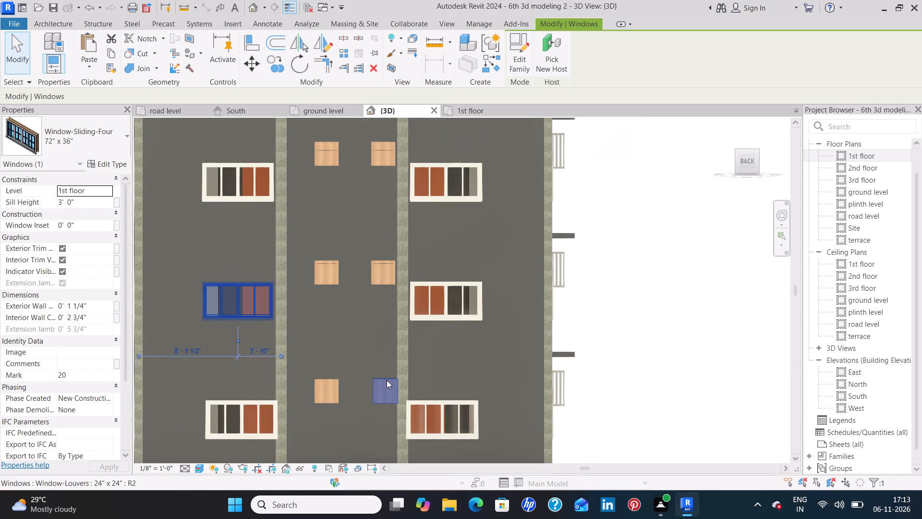
{"action": "middle_click_drag", "start_coordinate": [387, 380], "coordinate": [387, 304]}
{"action": "scroll", "coordinate": [382, 333], "scroll_direction": "up", "scroll_amount": 4}
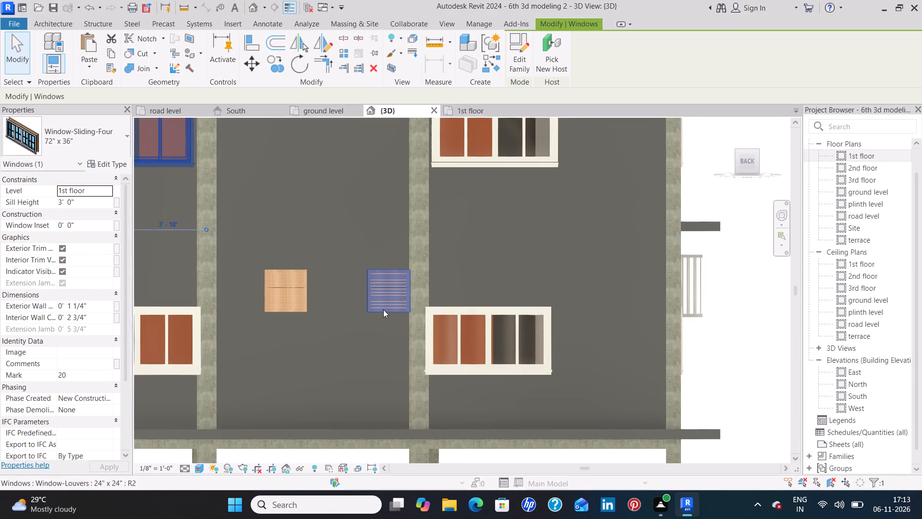
{"action": "left_click", "coordinate": [383, 309]}
{"action": "key", "text": "Left"}
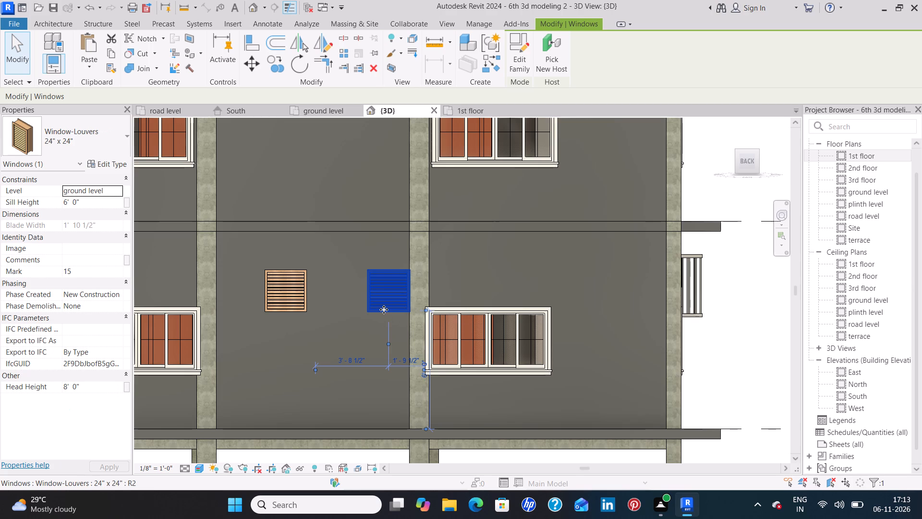
Nudge the ground level western louver window on the north side clear of its column, to a 1' 11 1/2" offset.
{"action": "key", "text": "Left"}
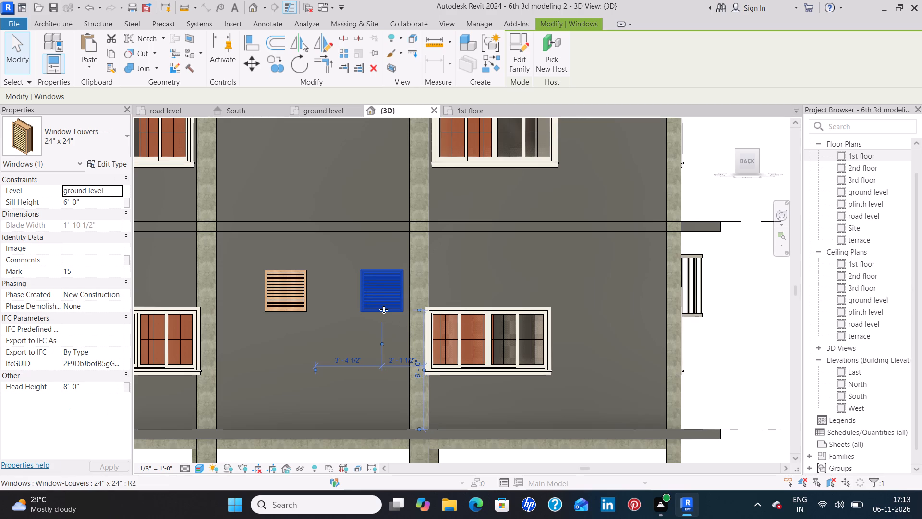
{"action": "key", "text": "Right"}
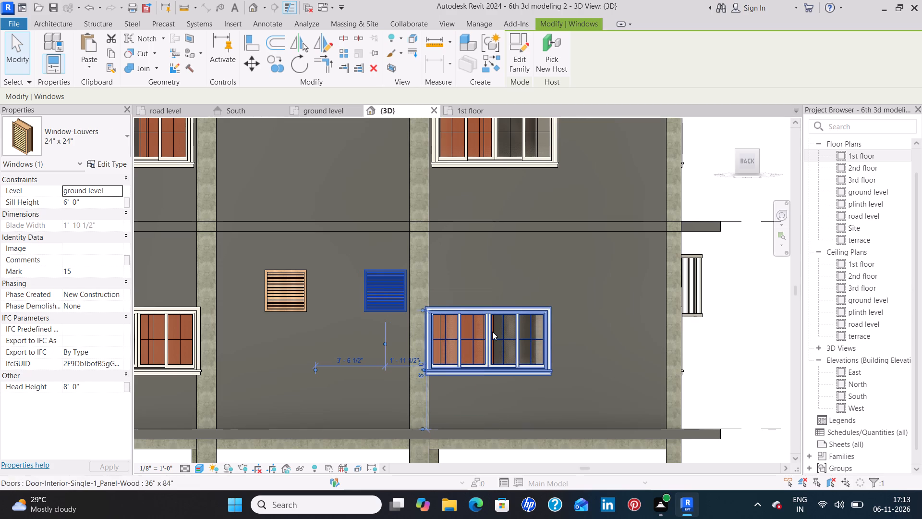
Nudge the ground level north-side four-panel sliding windows off their columns, the western one to 3' 7" and the eastern one to 3' 10".
{"action": "left_click", "coordinate": [492, 332]}
{"action": "key", "text": "Right"}
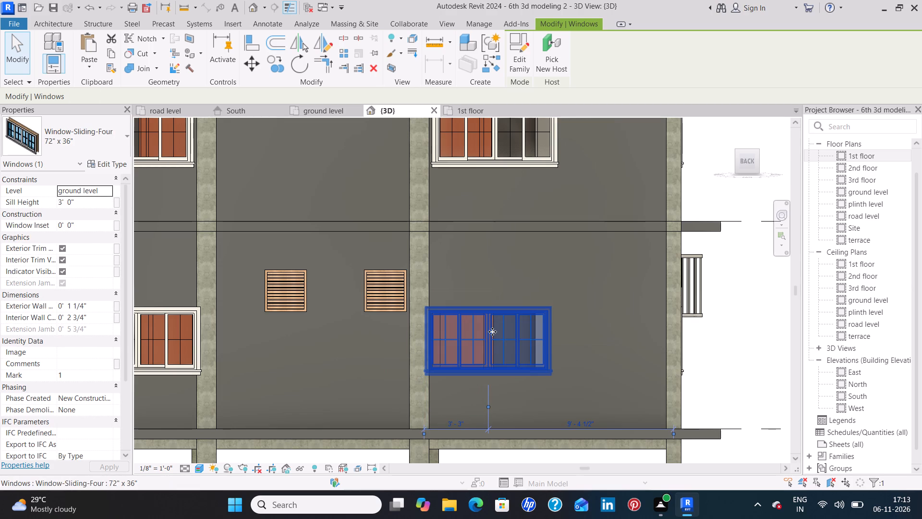
{"action": "key", "text": "Right"}
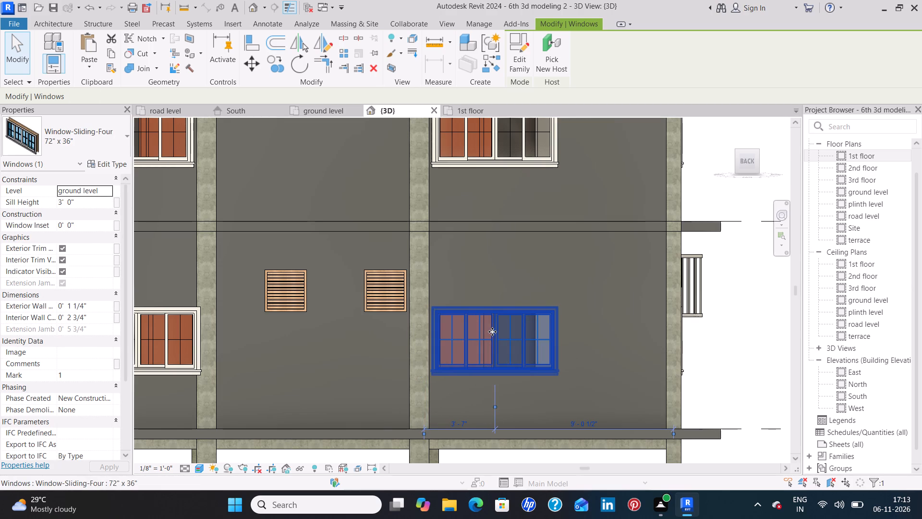
{"action": "scroll", "coordinate": [342, 389], "scroll_direction": "down", "scroll_amount": 2}
{"action": "middle_click_drag", "start_coordinate": [307, 388], "coordinate": [432, 383]}
{"action": "left_click", "coordinate": [324, 366]}
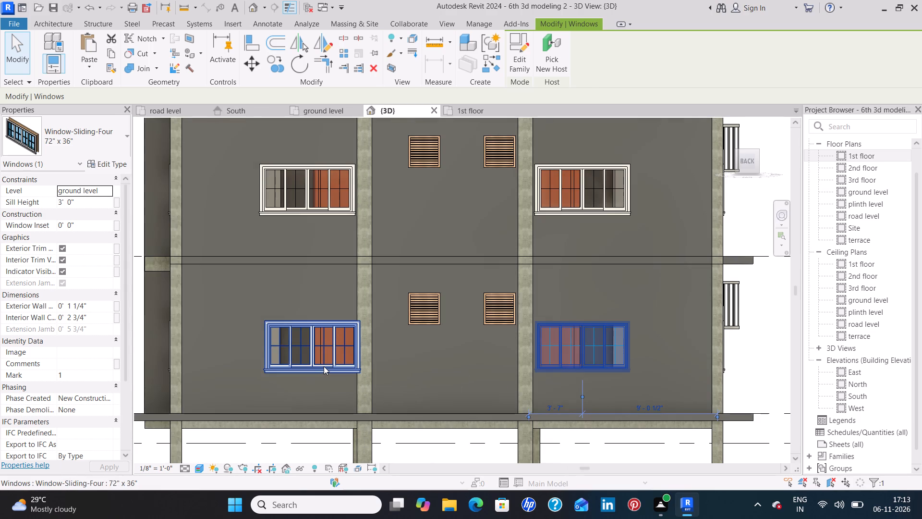
{"action": "key", "text": "Left"}
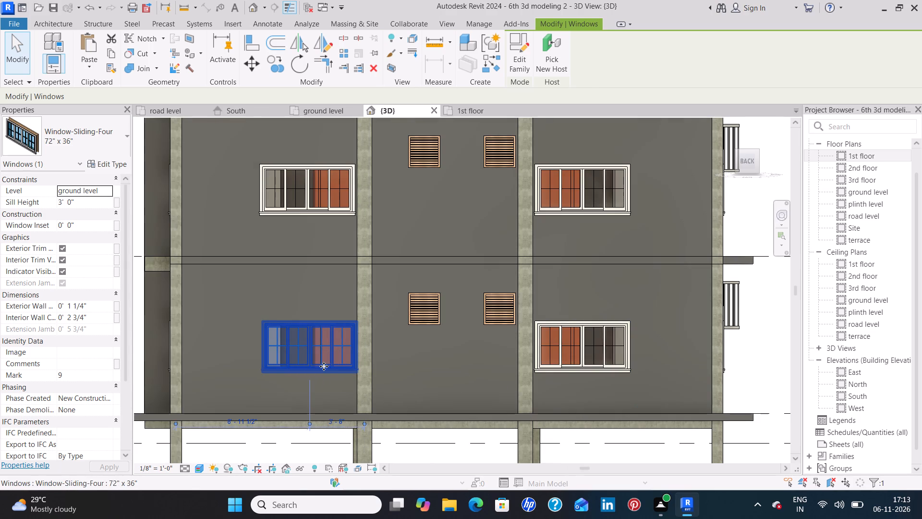
{"action": "key", "text": "Left"}
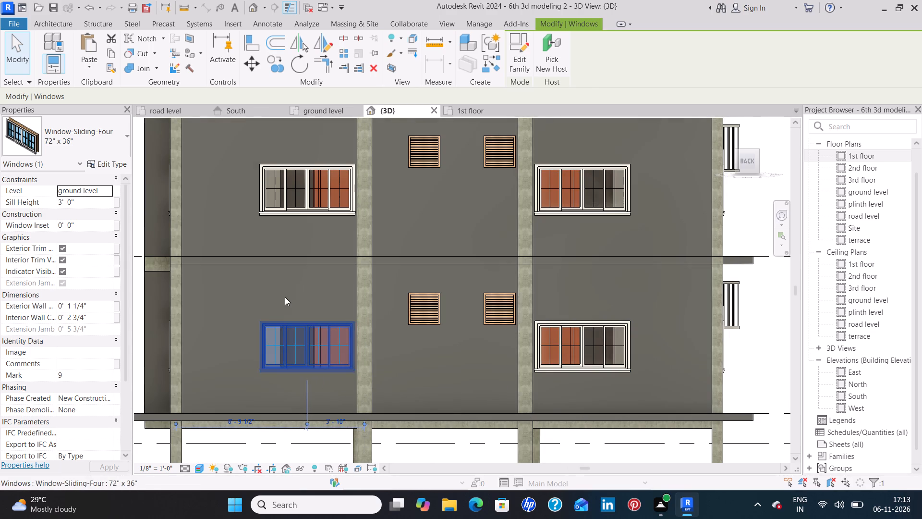
Examine the building in 3D from the back, right and front sides, checking the windows, stairs and entrance balconies.
{"action": "scroll", "coordinate": [285, 297], "scroll_direction": "down", "scroll_amount": 3}
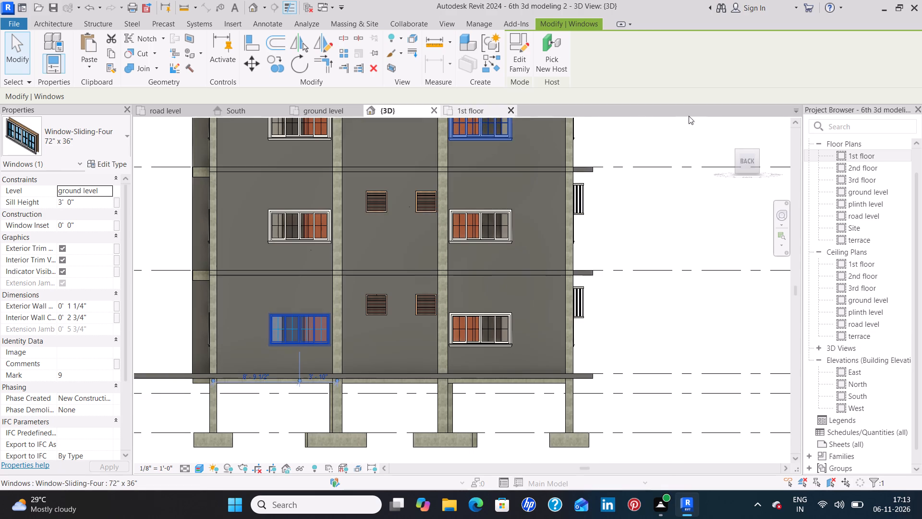
{"action": "left_click", "coordinate": [729, 160]}
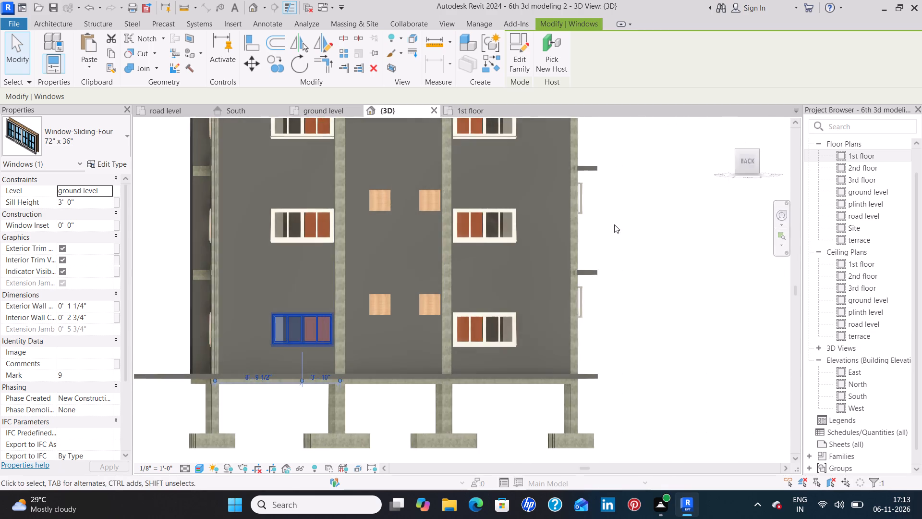
{"action": "scroll", "coordinate": [365, 276], "scroll_direction": "down", "scroll_amount": 4}
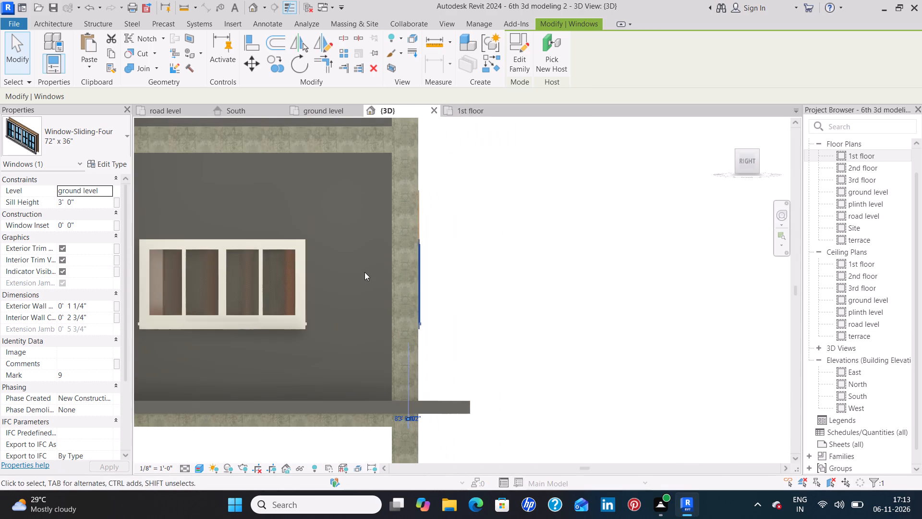
{"action": "scroll", "coordinate": [364, 272], "scroll_direction": "down", "scroll_amount": 13}
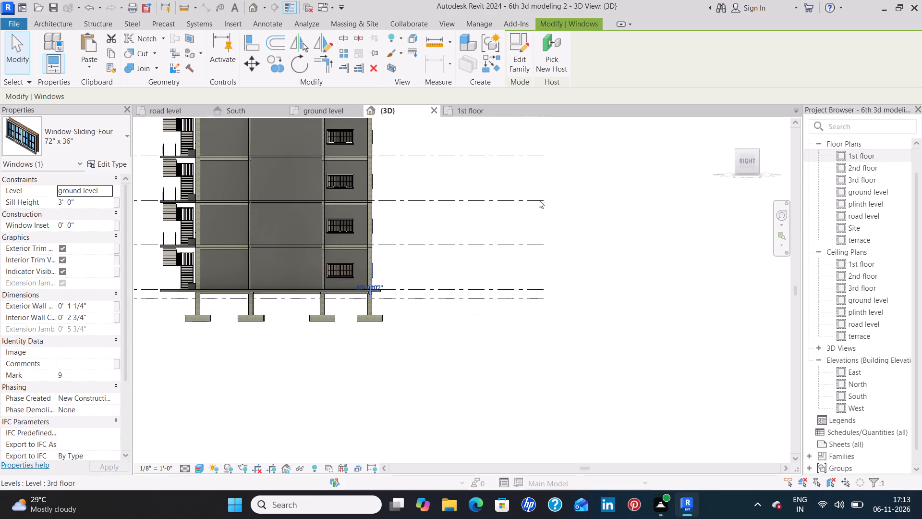
{"action": "left_click", "coordinate": [591, 202]}
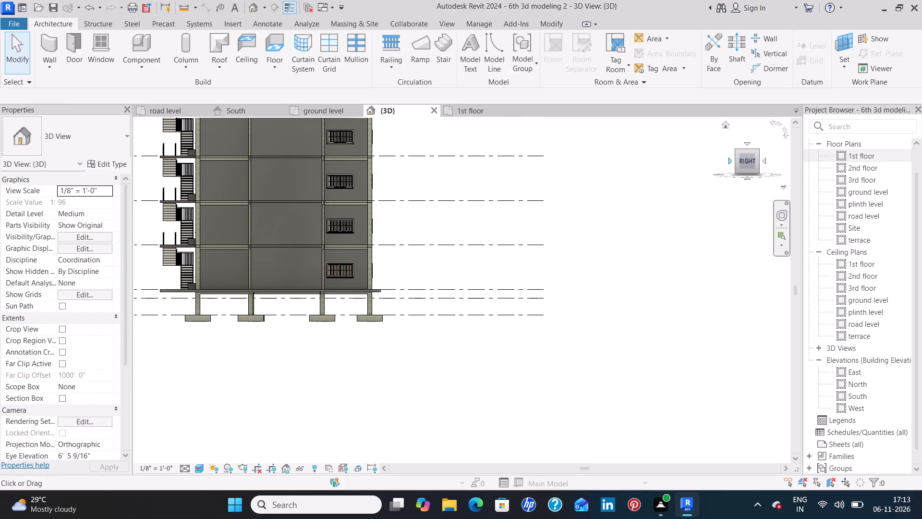
{"action": "left_click", "coordinate": [728, 160]}
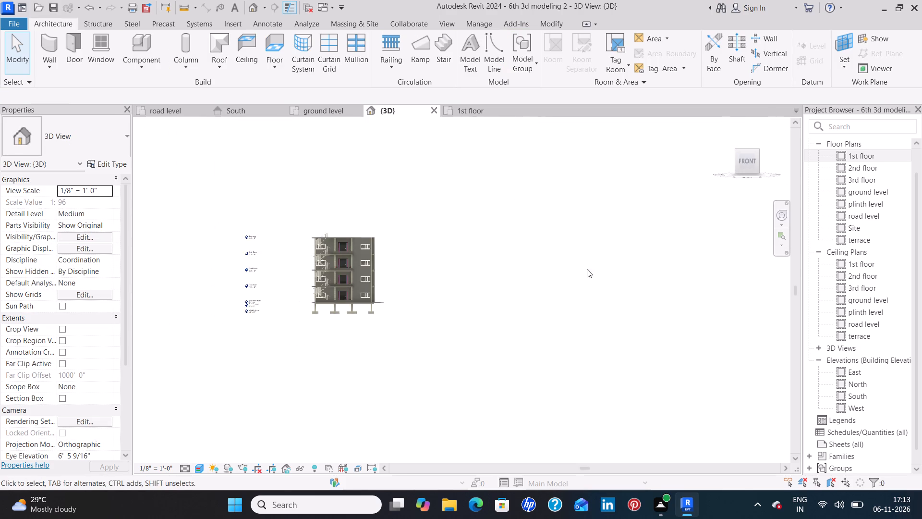
{"action": "scroll", "coordinate": [431, 300], "scroll_direction": "up", "scroll_amount": 12}
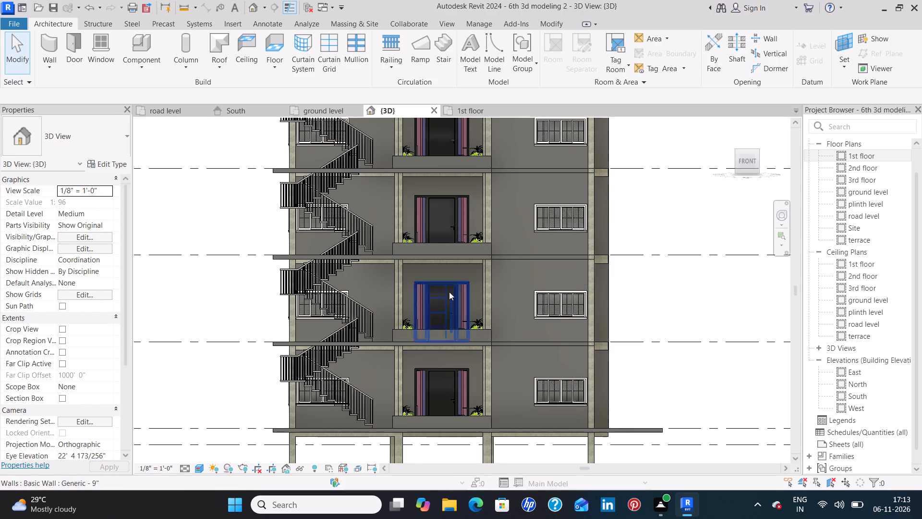
In the ground level floor plan, delete the three Generic - 9" walls enclosing the planted front entrance area.
{"action": "left_click", "coordinate": [320, 110]}
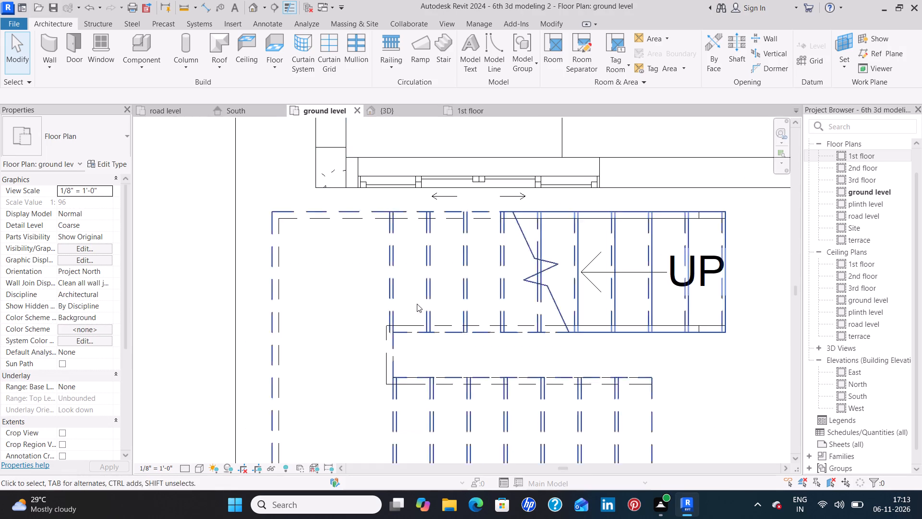
{"action": "scroll", "coordinate": [473, 346], "scroll_direction": "down", "scroll_amount": 10}
{"action": "middle_click_drag", "start_coordinate": [587, 343], "coordinate": [522, 343]}
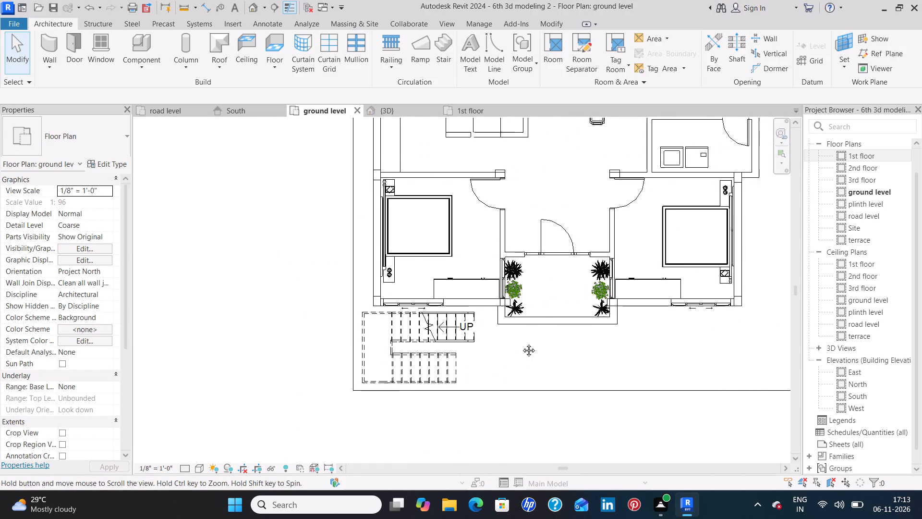
{"action": "middle_click_drag", "start_coordinate": [522, 343], "coordinate": [506, 345]}
{"action": "scroll", "coordinate": [477, 320], "scroll_direction": "up", "scroll_amount": 7}
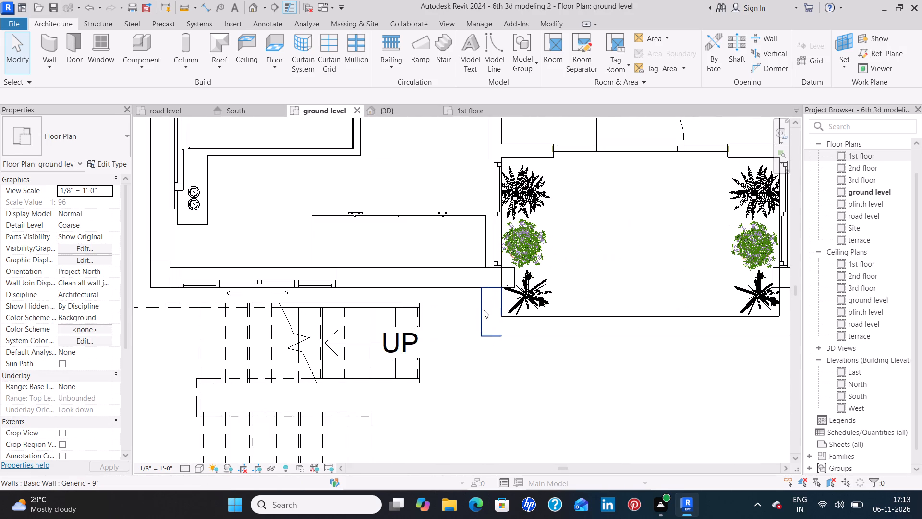
{"action": "left_click", "coordinate": [484, 309]}
{"action": "key", "text": "Delete"}
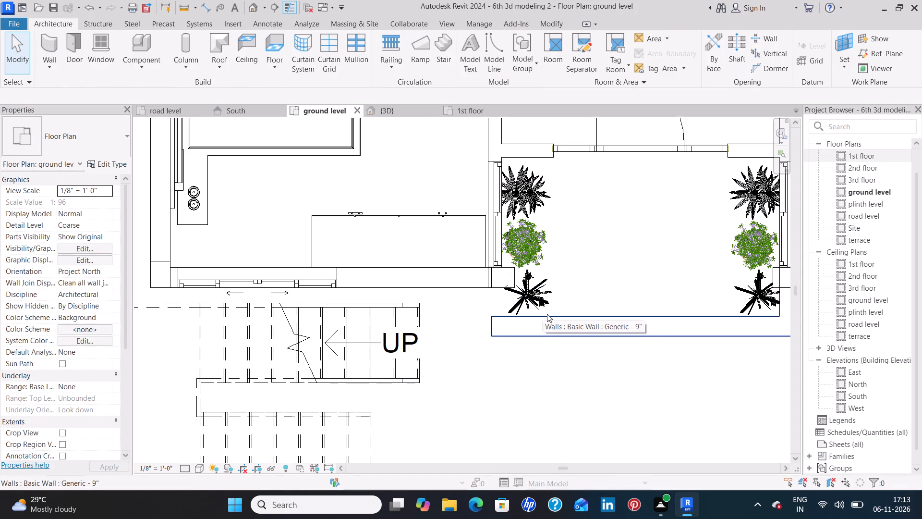
{"action": "scroll", "coordinate": [547, 314], "scroll_direction": "down", "scroll_amount": 3}
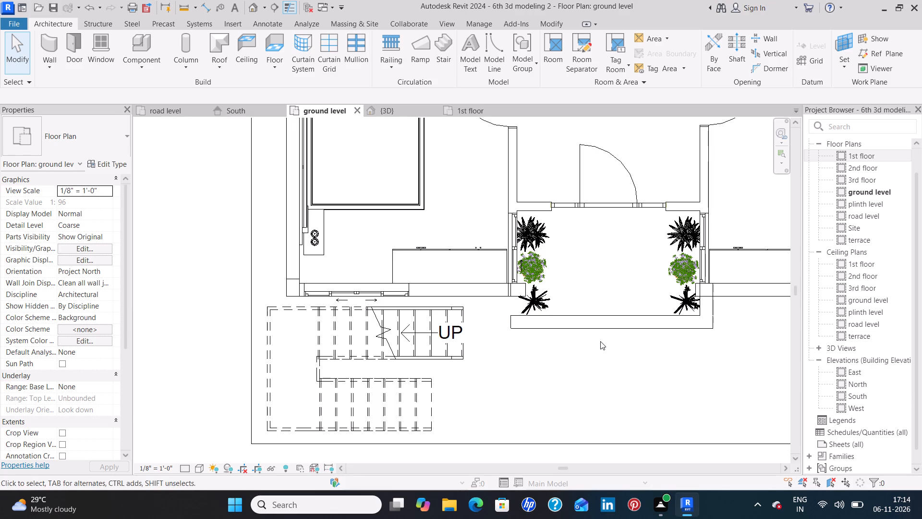
{"action": "left_click", "coordinate": [606, 312]}
{"action": "key", "text": "Delete"}
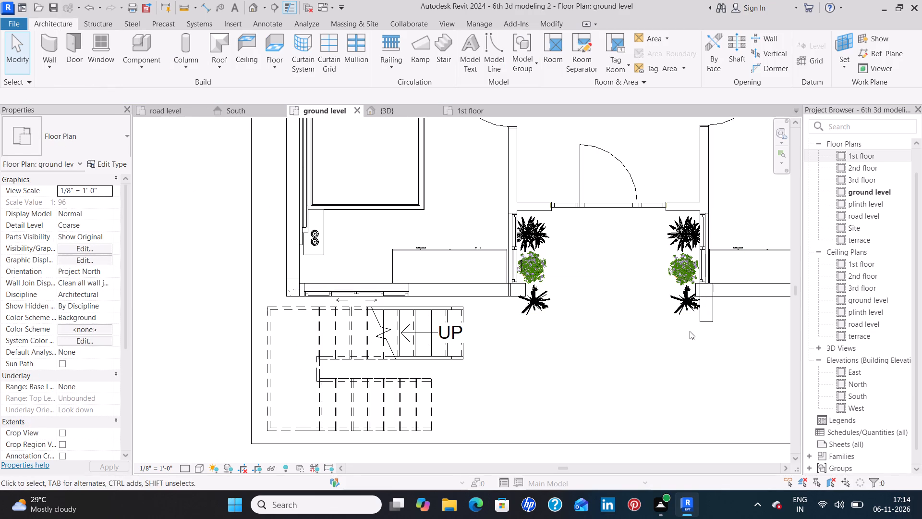
{"action": "left_click", "coordinate": [702, 323]}
{"action": "key", "text": "Delete"}
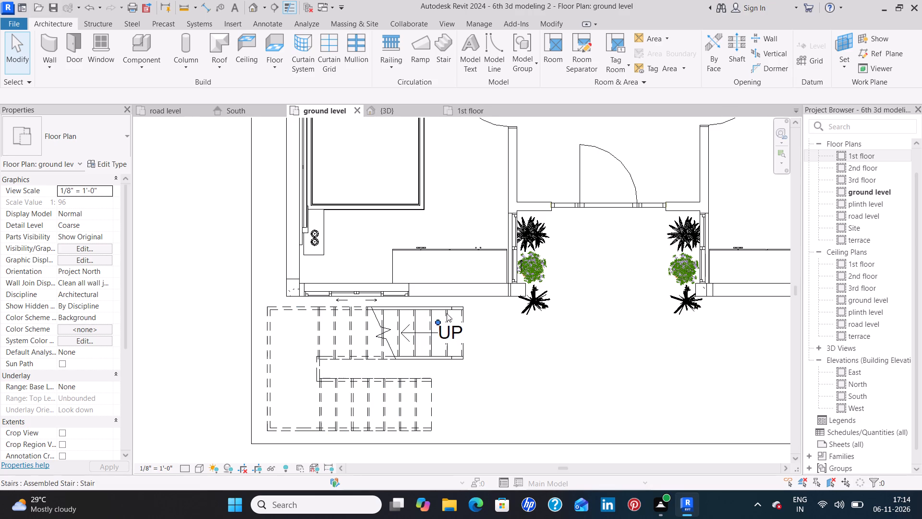
In the 1st floor plan, delete the three low Generic - 9" walls enclosing the planted front entrance area.
{"action": "scroll", "coordinate": [577, 369], "scroll_direction": "down", "scroll_amount": 3}
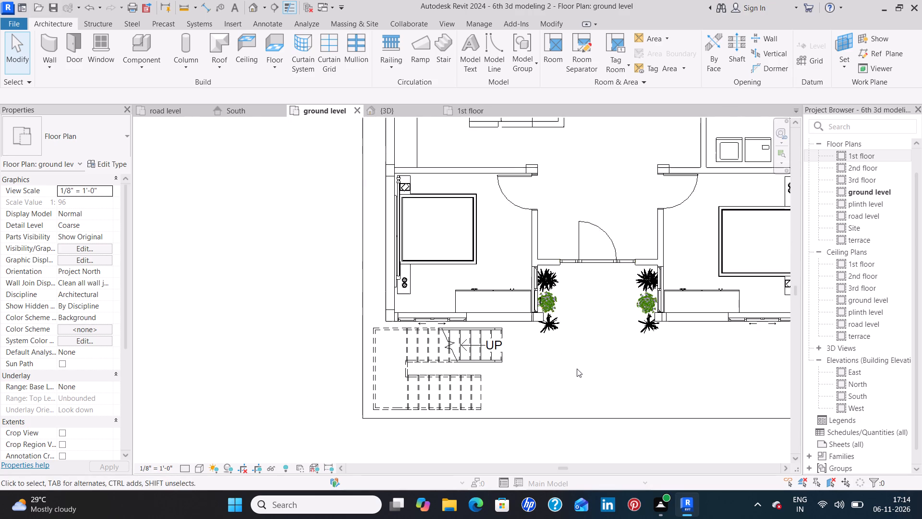
{"action": "scroll", "coordinate": [577, 369], "scroll_direction": "down", "scroll_amount": 4}
{"action": "left_click", "coordinate": [463, 109]}
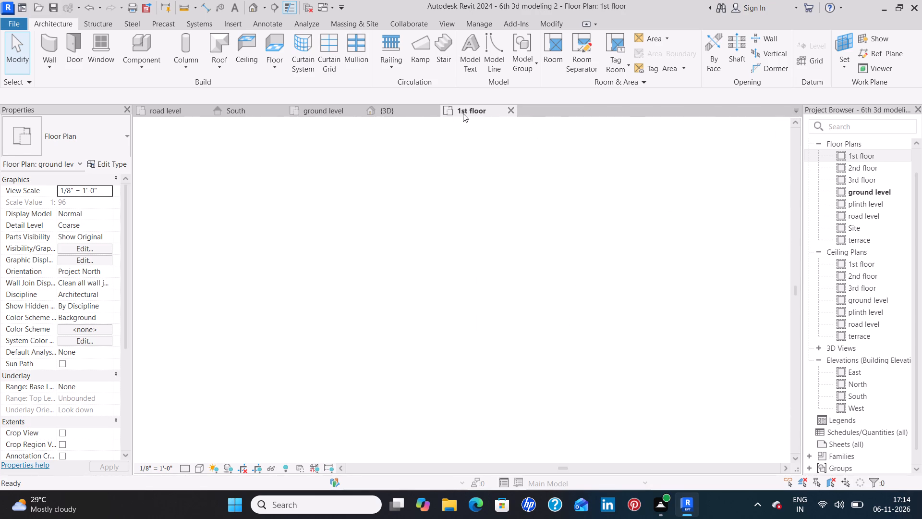
{"action": "scroll", "coordinate": [505, 385], "scroll_direction": "up", "scroll_amount": 8}
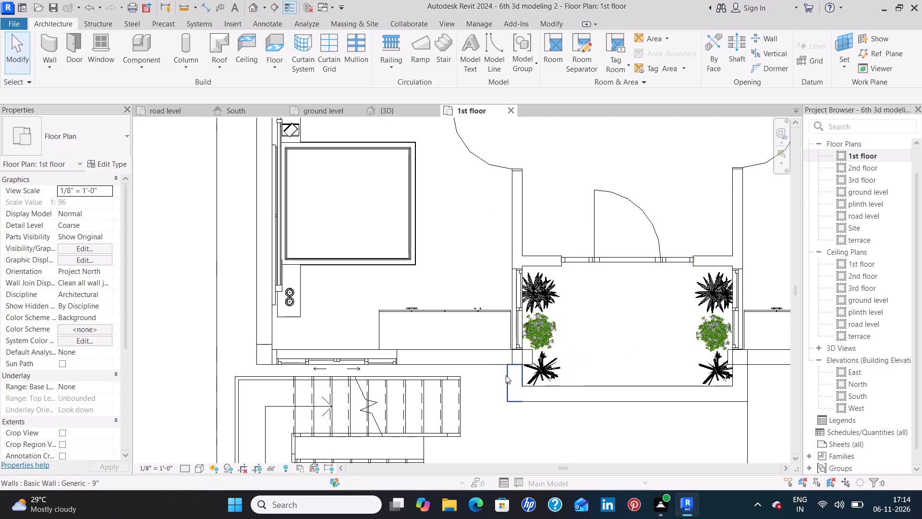
{"action": "left_click", "coordinate": [506, 375]}
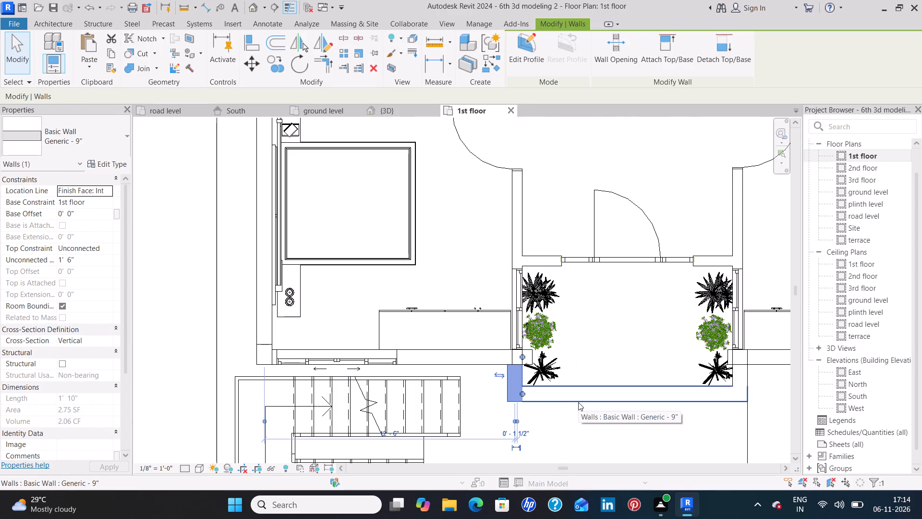
{"action": "key", "text": "Delete"}
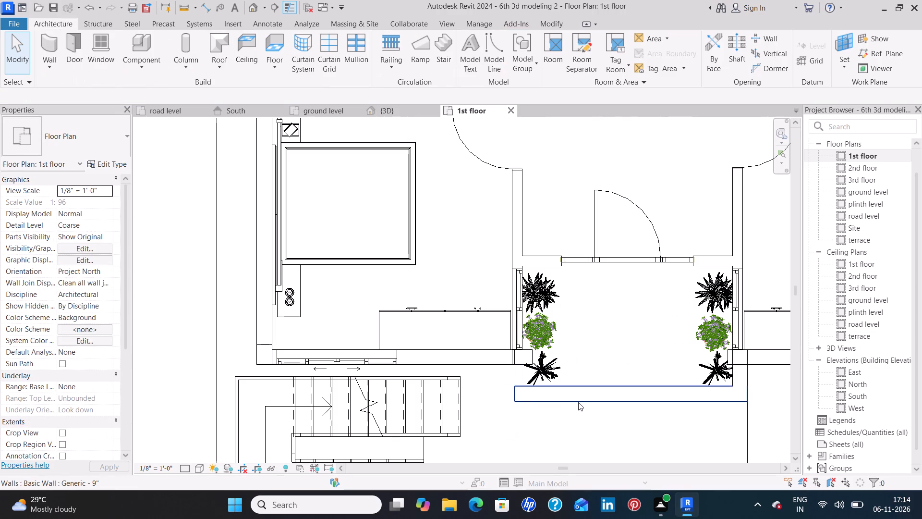
{"action": "left_click", "coordinate": [578, 399]}
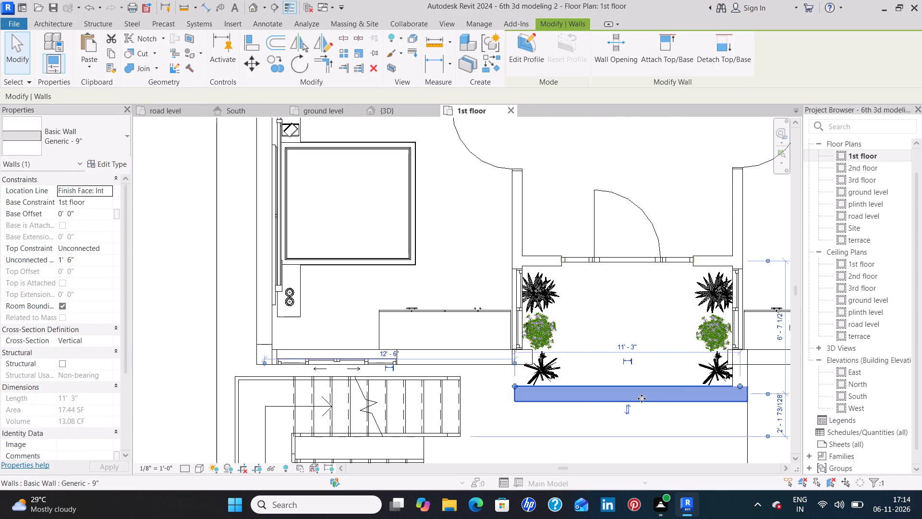
{"action": "left_click", "coordinate": [743, 378], "text": "ctrl"}
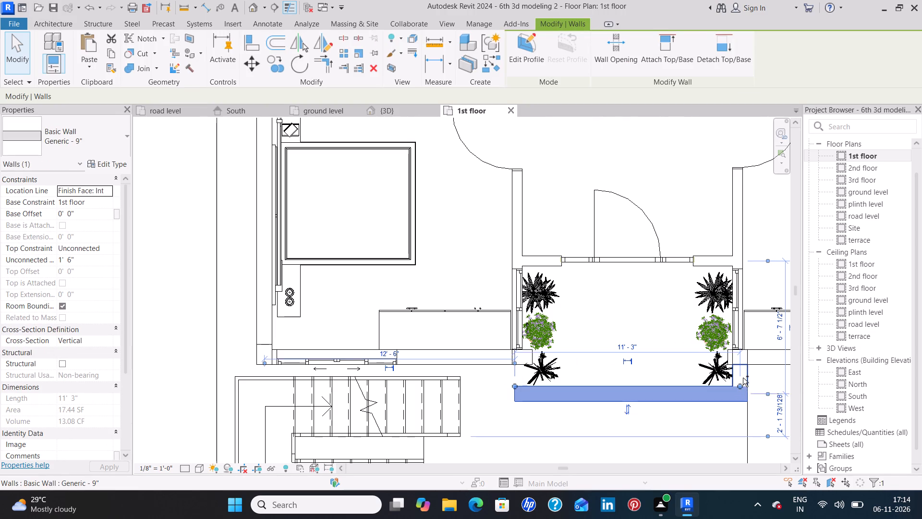
{"action": "key", "text": "Delete"}
Look through the 1st, 2nd and 3rd floor ceiling plans, ending on the 3rd floor one.
{"action": "scroll", "coordinate": [734, 397], "scroll_direction": "down", "scroll_amount": 3}
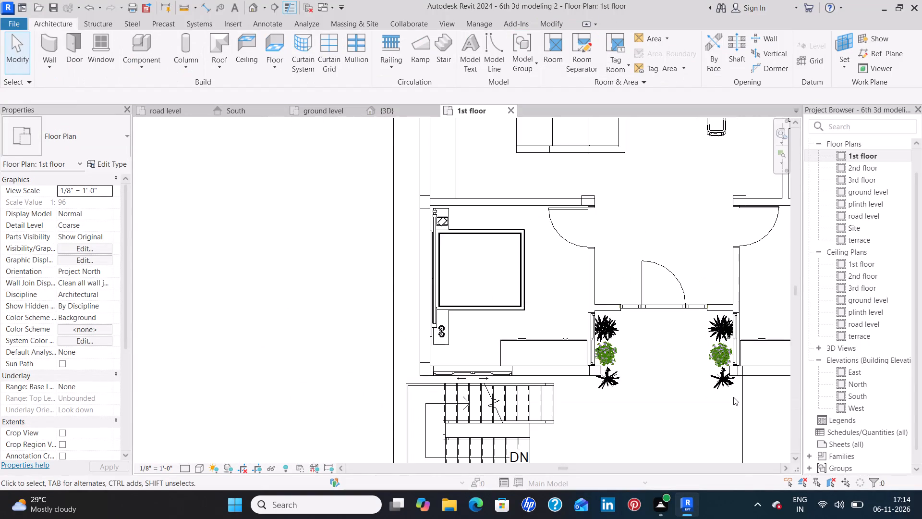
{"action": "scroll", "coordinate": [728, 401], "scroll_direction": "down", "scroll_amount": 3}
{"action": "middle_click_drag", "start_coordinate": [726, 404], "coordinate": [594, 388]}
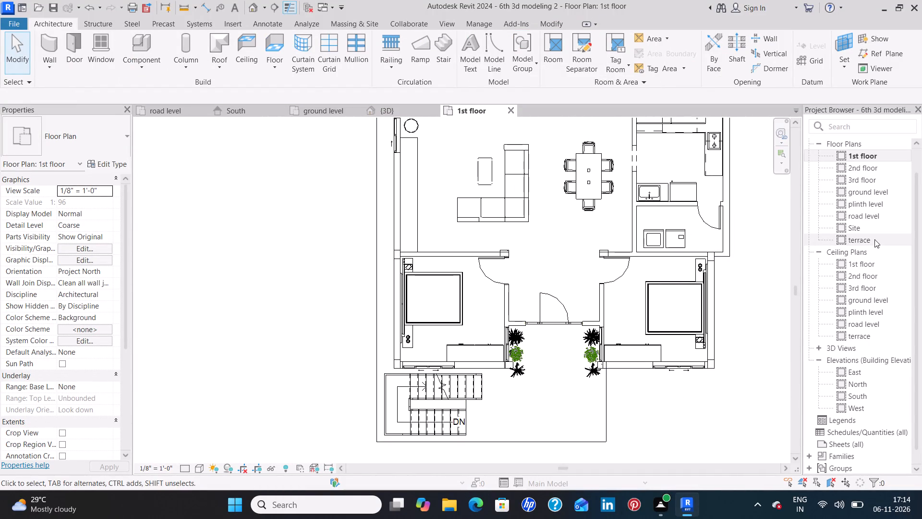
{"action": "double_click", "coordinate": [875, 276]}
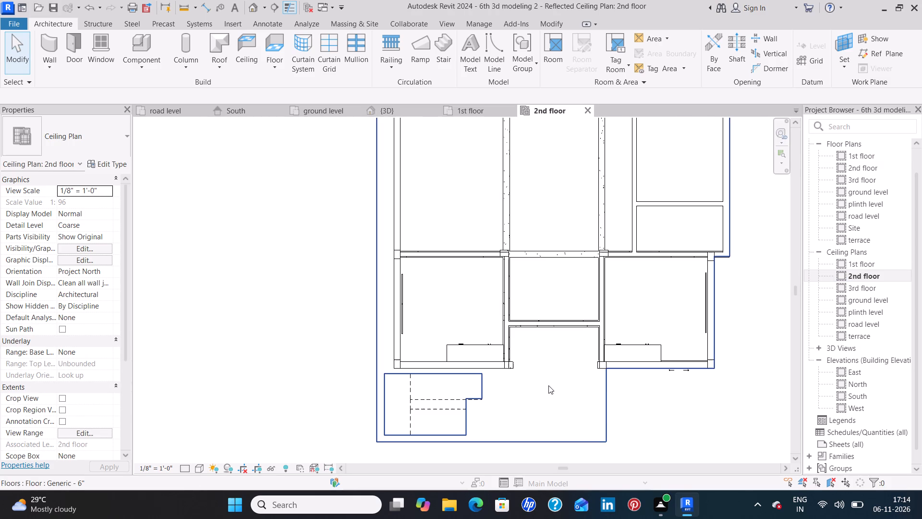
{"action": "scroll", "coordinate": [548, 385], "scroll_direction": "down", "scroll_amount": 4}
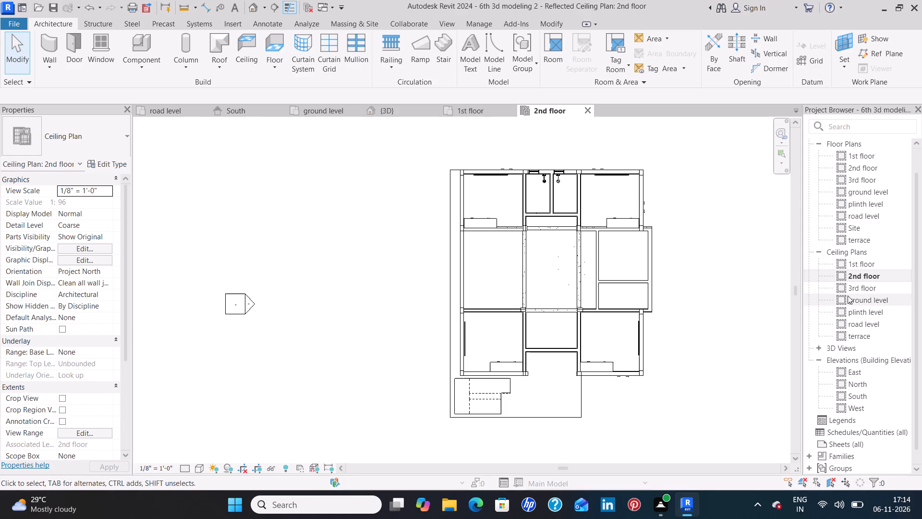
{"action": "left_click", "coordinate": [869, 261]}
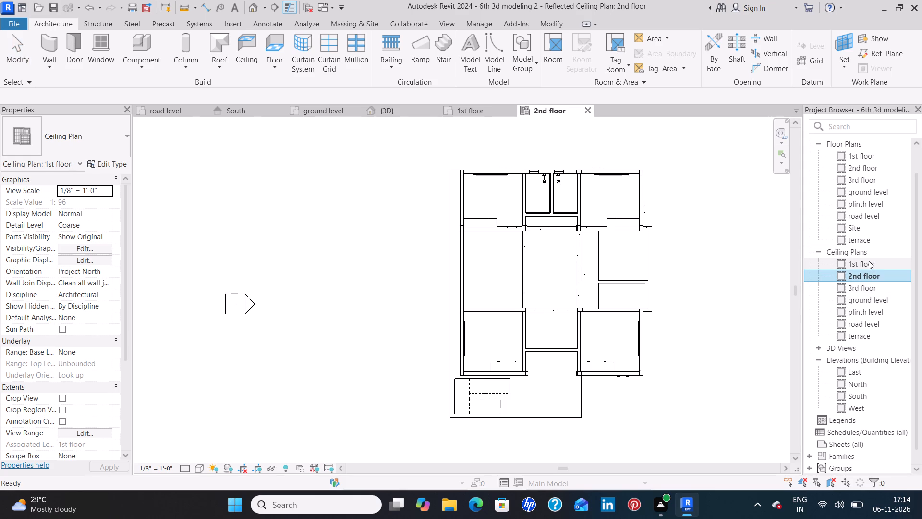
{"action": "double_click", "coordinate": [869, 261]}
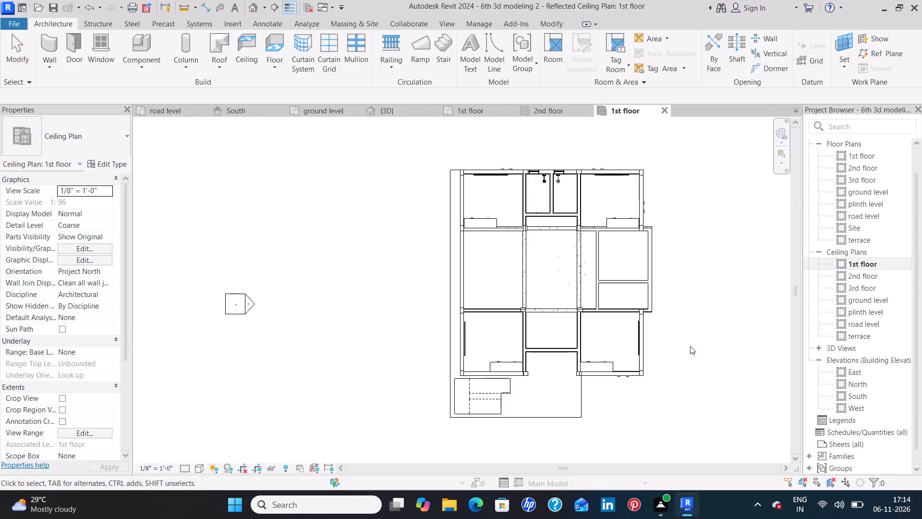
{"action": "double_click", "coordinate": [888, 280]}
{"action": "double_click", "coordinate": [881, 289]}
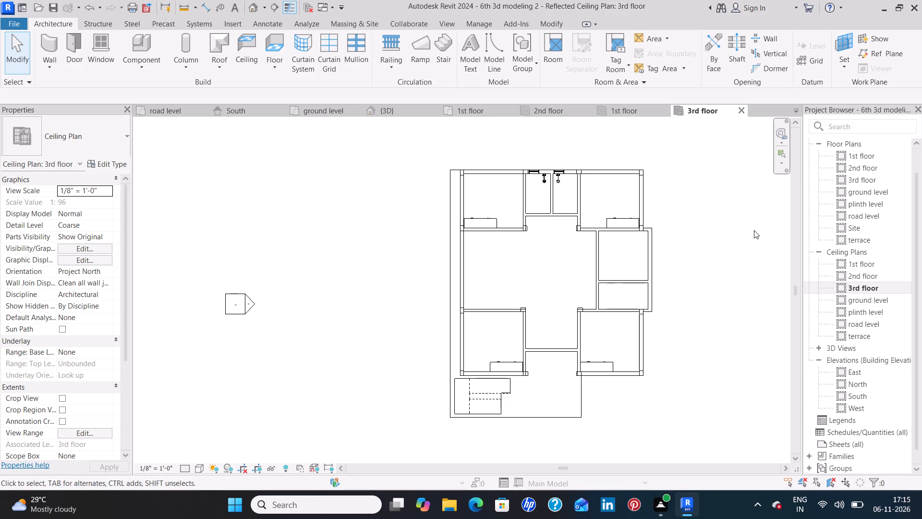
Look through the 2nd, 1st and 3rd floor ceiling plans, ending on the ground level ceiling plan.
{"action": "double_click", "coordinate": [887, 273]}
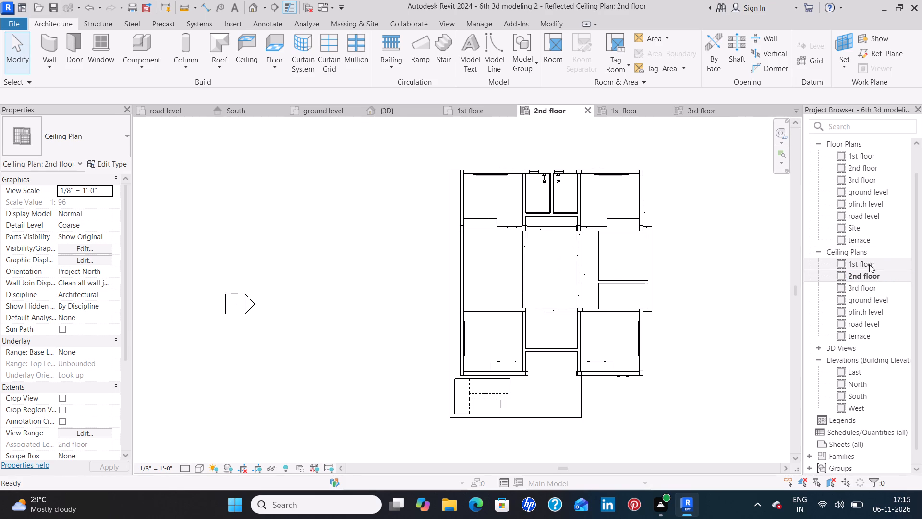
{"action": "double_click", "coordinate": [869, 262]}
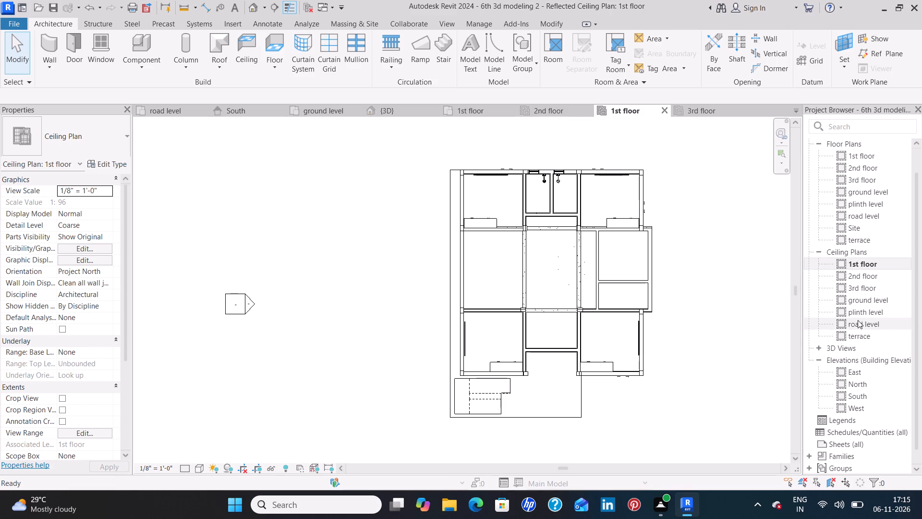
{"action": "double_click", "coordinate": [886, 289]}
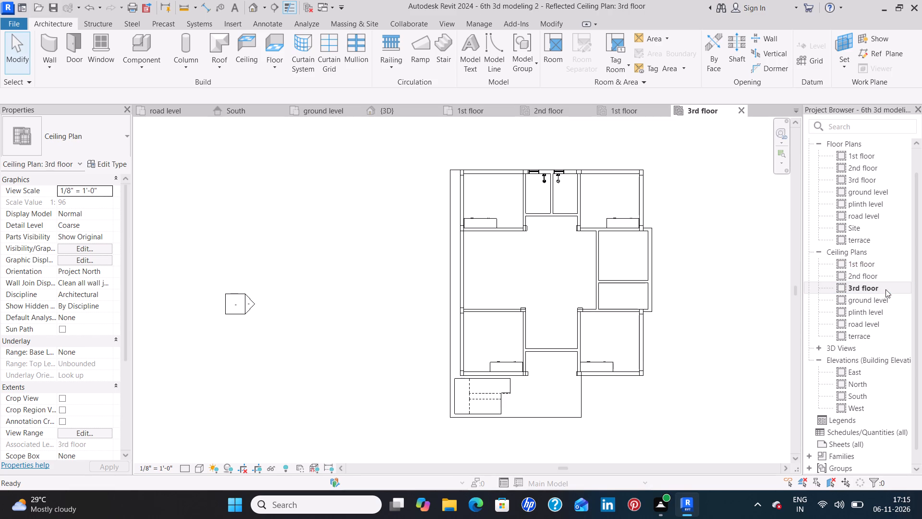
{"action": "double_click", "coordinate": [885, 298]}
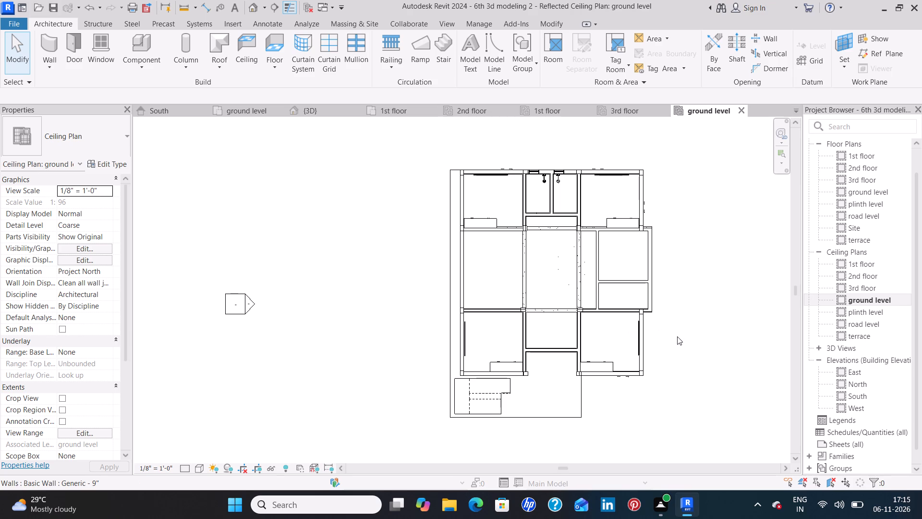
Undo the recent edits, including the deletions of the low front entrance walls on the ground level and 1st floor, finishing in the South elevation.
{"action": "key", "text": "ctrl+z"}
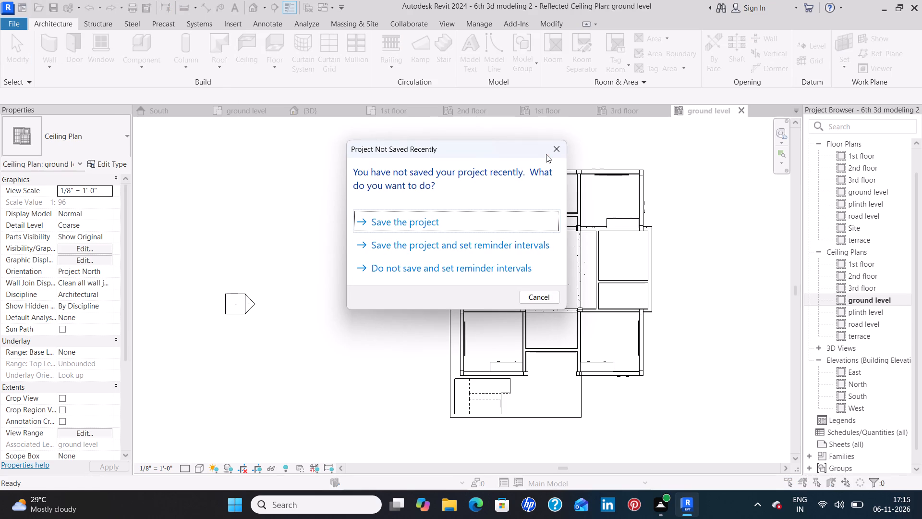
{"action": "left_click", "coordinate": [552, 152], "text": "ctrl"}
{"action": "key", "text": "ctrl+z"}
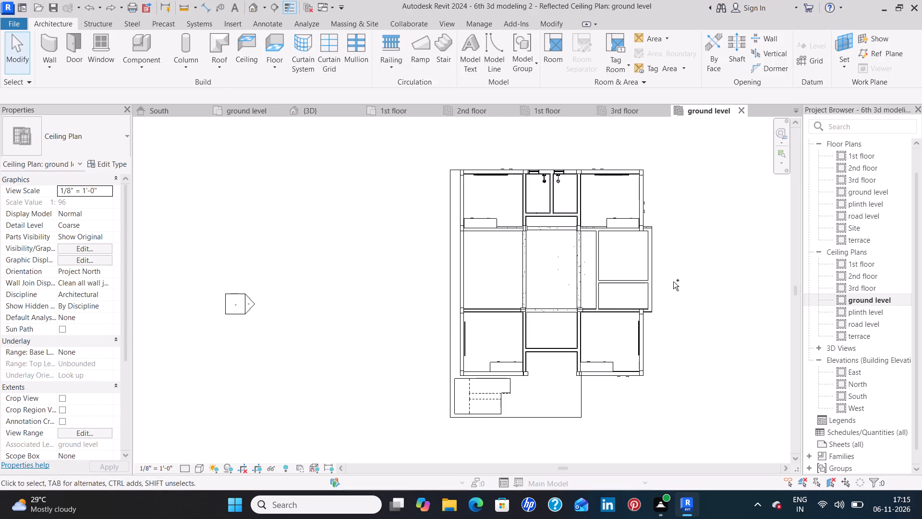
{"action": "key", "text": "ctrl+z"}
{"action": "key", "text": "ctrl+z"}
{"action": "key", "text": "ctrl+z"}
{"action": "key", "text": "ctrl+z"}
{"action": "key", "text": "ctrl+z"}
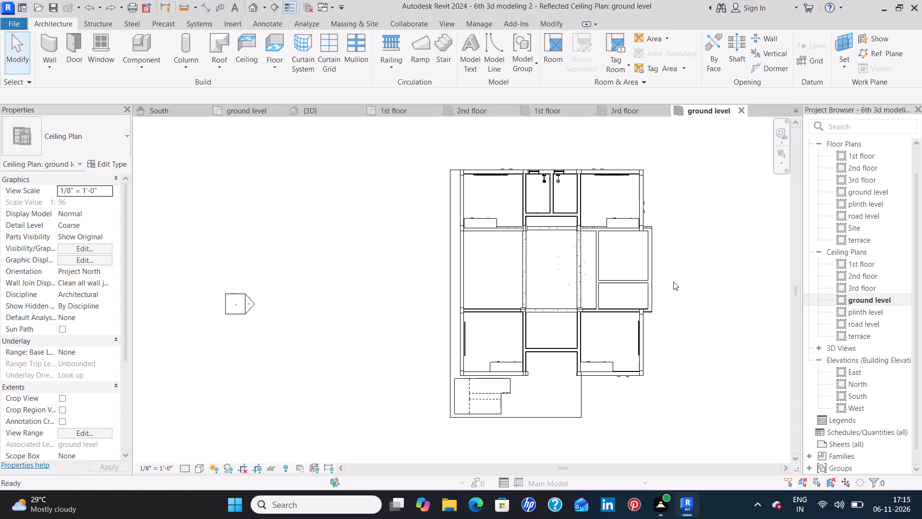
{"action": "key", "text": "ctrl+z"}
{"action": "key", "text": "ctrl+z"}
{"action": "key", "text": "ctrl+z"}
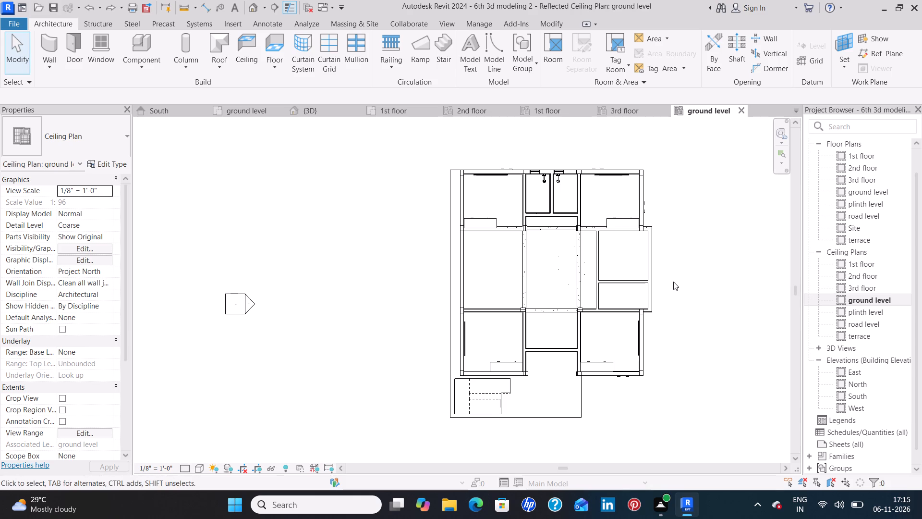
{"action": "left_click", "coordinate": [172, 113]}
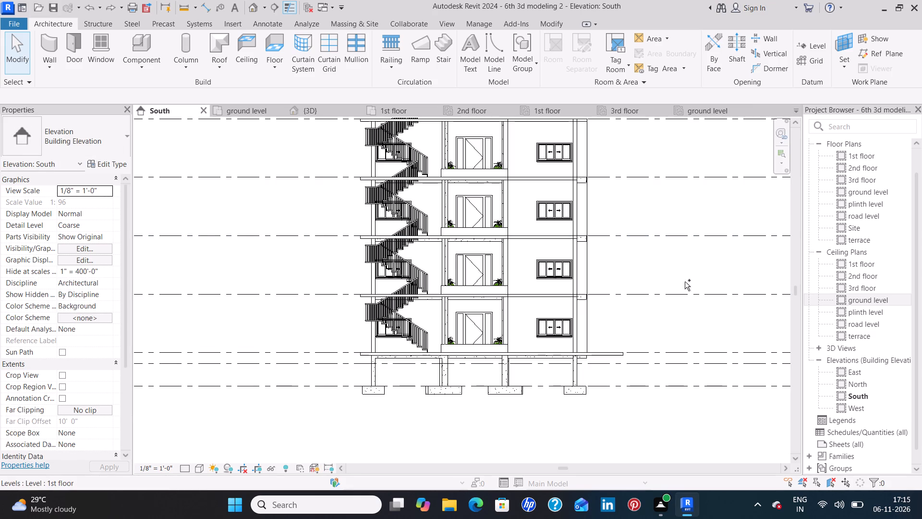
{"action": "key", "text": "ctrl+z"}
{"action": "key", "text": "ctrl+z"}
{"action": "key", "text": "ctrl+z"}
{"action": "key", "text": "ctrl+z"}
{"action": "key", "text": "ctrl+z"}
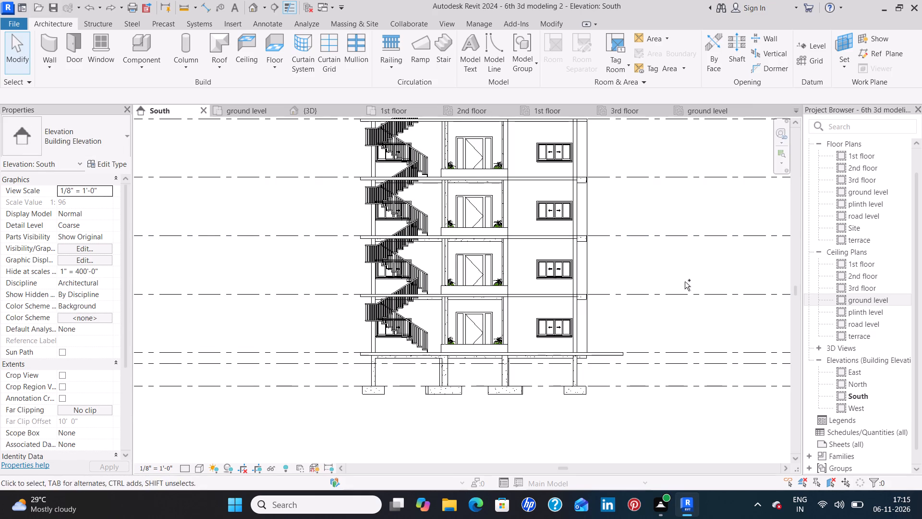
{"action": "key", "text": "ctrl+z"}
{"action": "key", "text": "ctrl+z"}
{"action": "key", "text": "ctrl+z"}
{"action": "key", "text": "ctrl+z"}
{"action": "key", "text": "ctrl+z"}
{"action": "key", "text": "ctrl+z"}
{"action": "key", "text": "ctrl+z"}
{"action": "key", "text": "ctrl+z"}
{"action": "key", "text": "ctrl+z"}
{"action": "key", "text": "ctrl+z"}
{"action": "key", "text": "ctrl+z"}
{"action": "key", "text": "ctrl+z"}
{"action": "key", "text": "ctrl+z"}
{"action": "key", "text": "ctrl+z"}
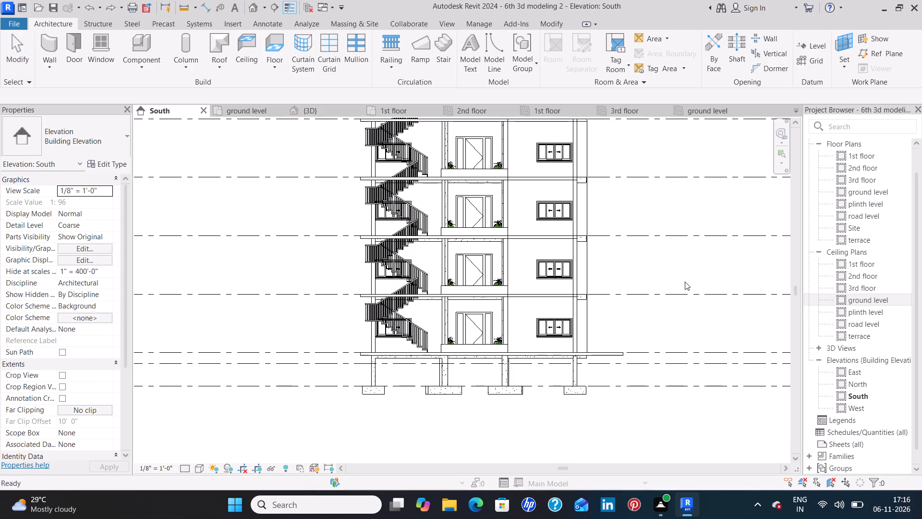
{"action": "key", "text": "ctrl+z"}
{"action": "key", "text": "ctrl+z"}
{"action": "key", "text": "ctrl+z"}
{"action": "key", "text": "ctrl+z"}
{"action": "key", "text": "ctrl+z"}
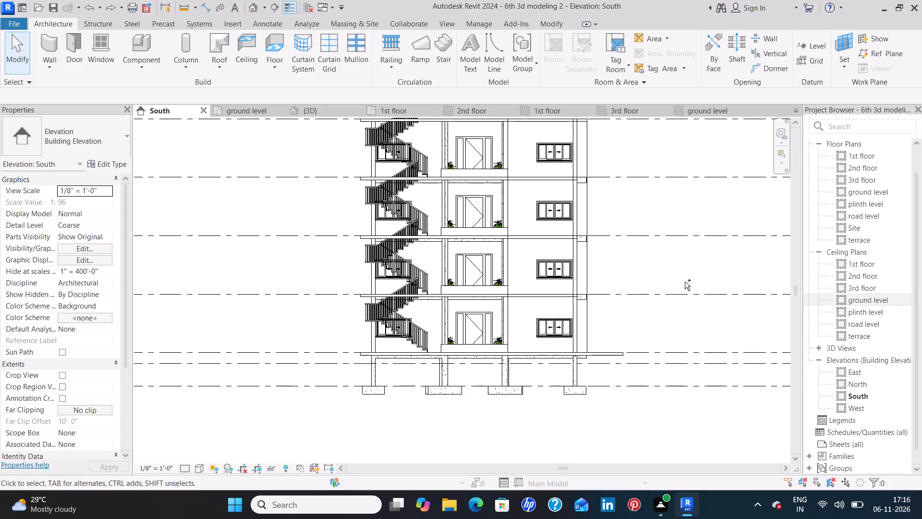
Examine the ground level floor plan, from the planted front entrance up to the rear bedrooms.
{"action": "left_click", "coordinate": [245, 113]}
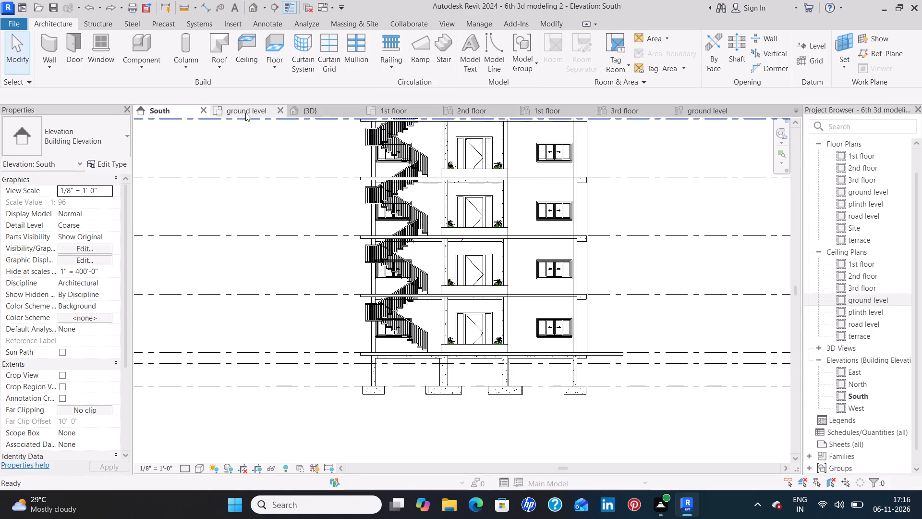
{"action": "scroll", "coordinate": [474, 252], "scroll_direction": "down", "scroll_amount": 4}
{"action": "scroll", "coordinate": [559, 256], "scroll_direction": "down", "scroll_amount": 3}
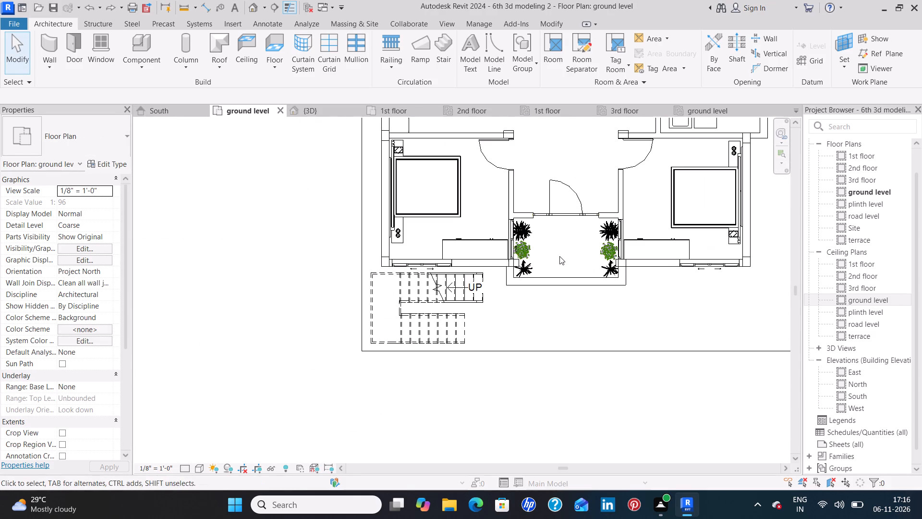
{"action": "middle_click_drag", "start_coordinate": [562, 252], "coordinate": [526, 376]}
{"action": "scroll", "coordinate": [564, 290], "scroll_direction": "down", "scroll_amount": 3}
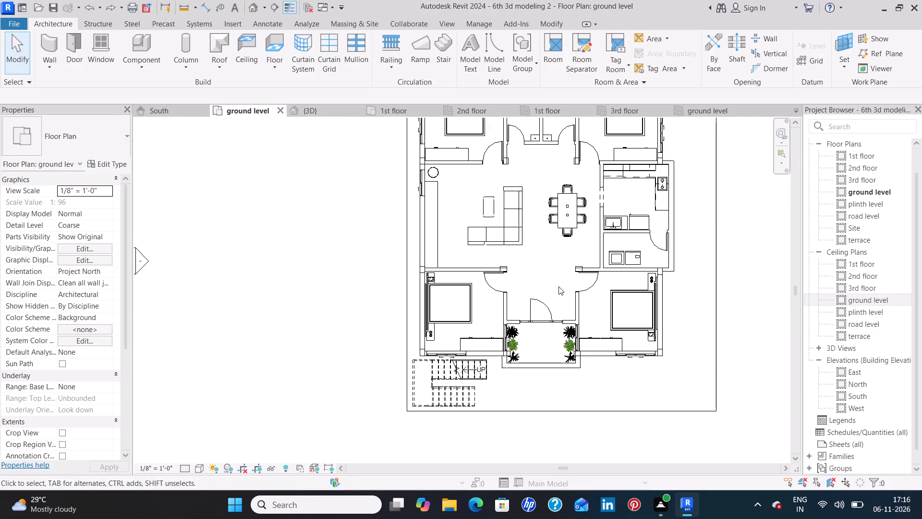
{"action": "middle_click_drag", "start_coordinate": [558, 286], "coordinate": [545, 341]}
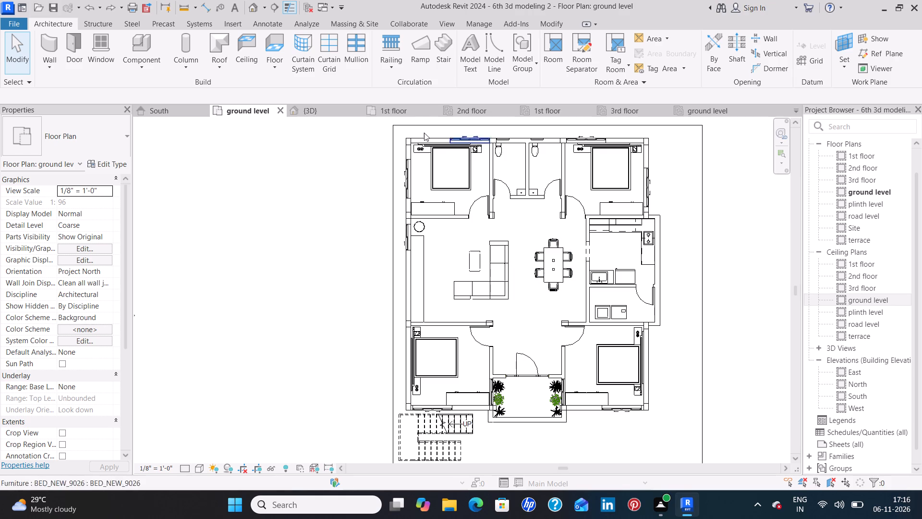
Close the ground level, 2nd, 1st and 3rd floor ceiling plan views, check the 1st floor plan, and return to the ground level floor plan.
{"action": "left_click", "coordinate": [743, 110]}
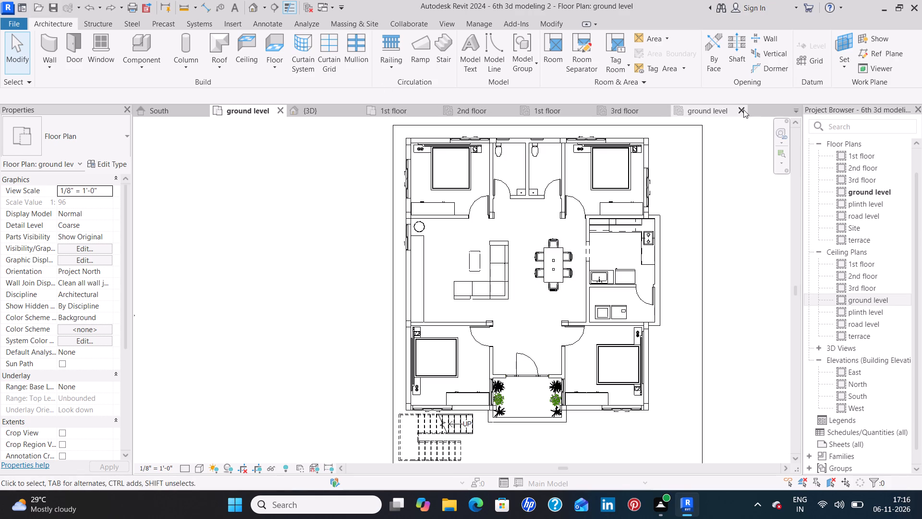
{"action": "left_click", "coordinate": [475, 112]}
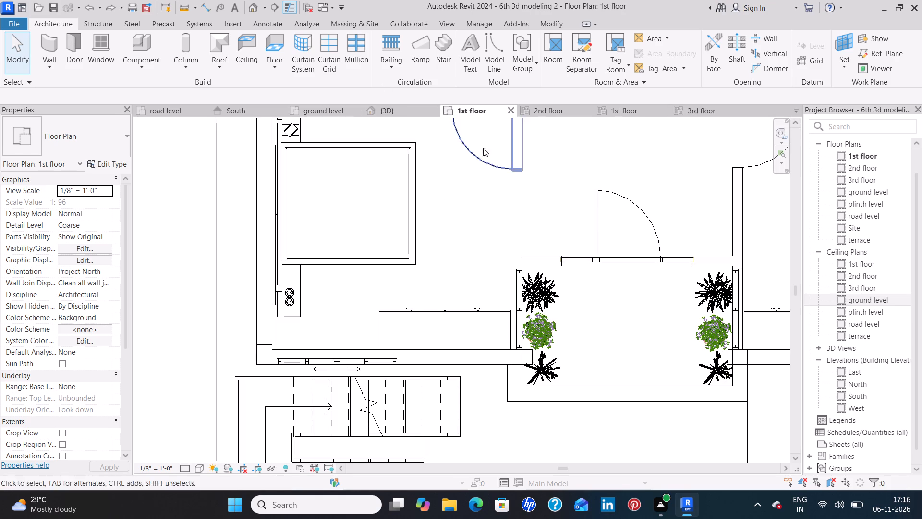
{"action": "scroll", "coordinate": [533, 196], "scroll_direction": "down", "scroll_amount": 8}
{"action": "middle_click_drag", "start_coordinate": [563, 173], "coordinate": [534, 307]}
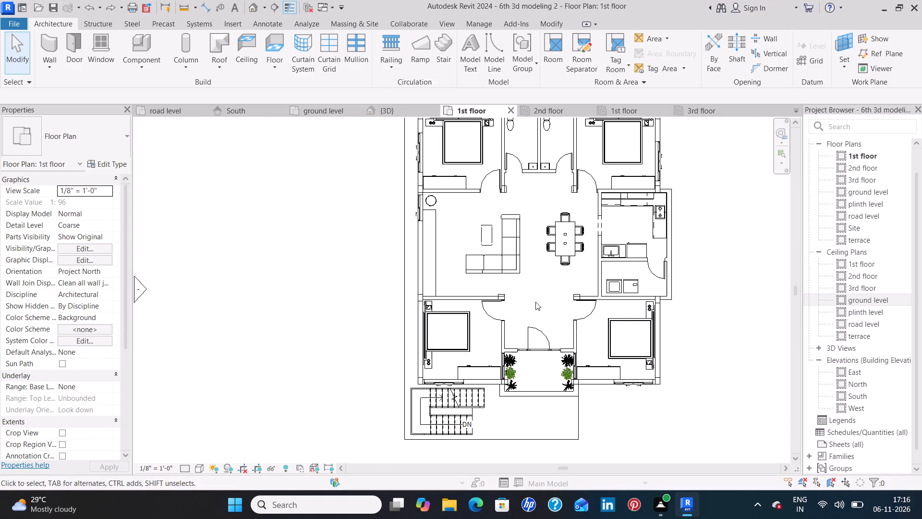
{"action": "left_click", "coordinate": [588, 109]}
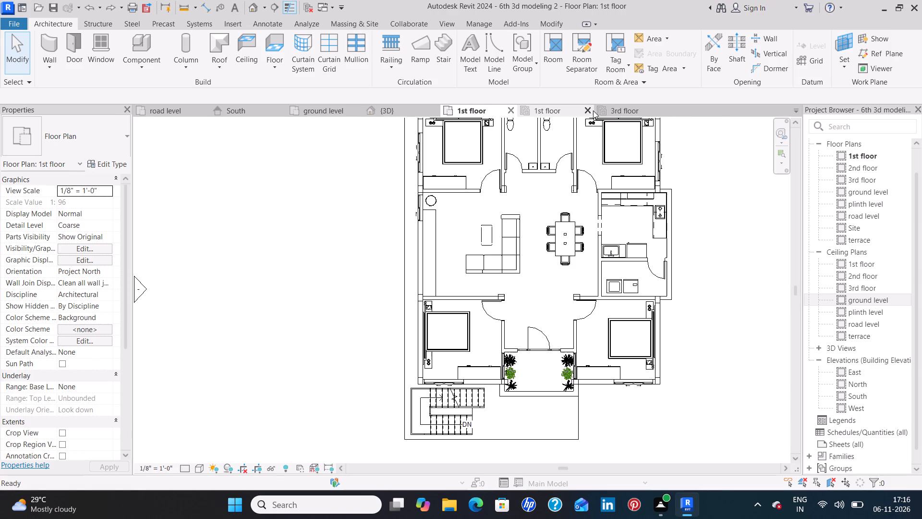
{"action": "left_click", "coordinate": [590, 111]}
{"action": "scroll", "coordinate": [549, 259], "scroll_direction": "down", "scroll_amount": 2}
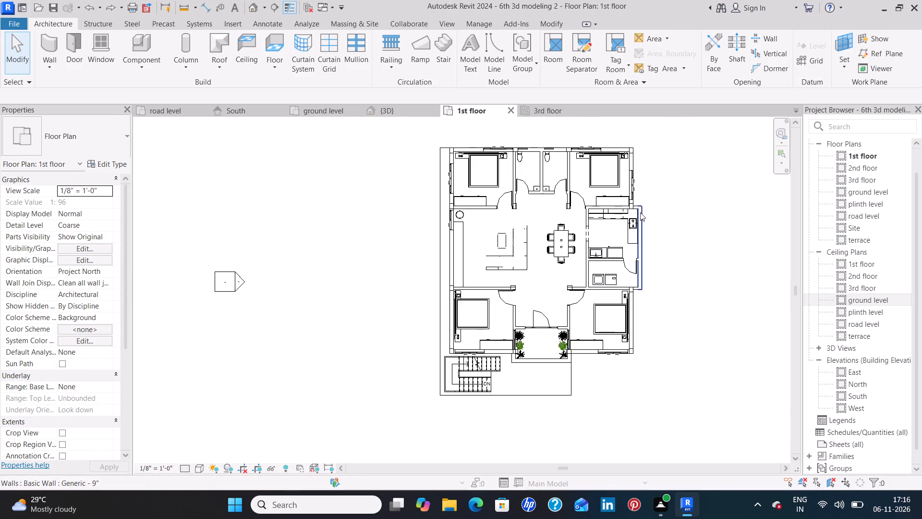
{"action": "middle_click_drag", "start_coordinate": [644, 205], "coordinate": [610, 284]}
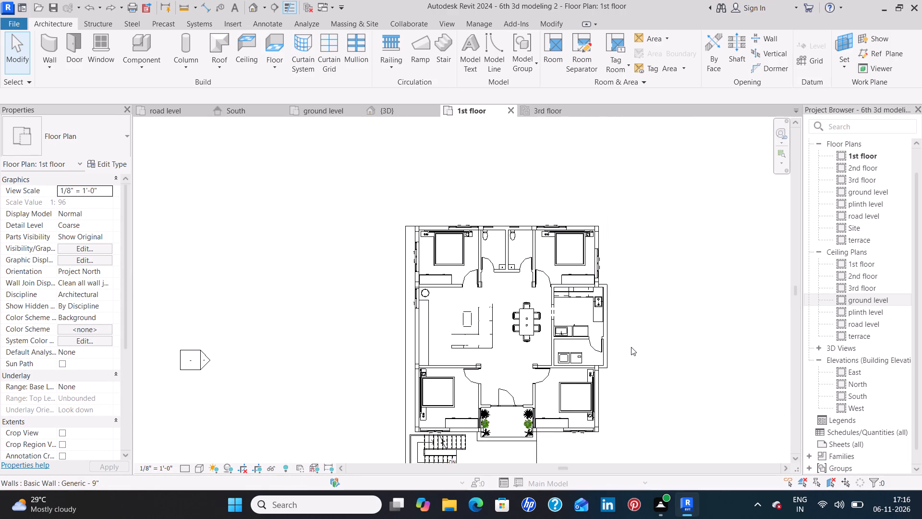
{"action": "scroll", "coordinate": [631, 347], "scroll_direction": "up", "scroll_amount": 1}
{"action": "middle_click_drag", "start_coordinate": [626, 330], "coordinate": [602, 180]}
{"action": "middle_click_drag", "start_coordinate": [606, 191], "coordinate": [631, 262]}
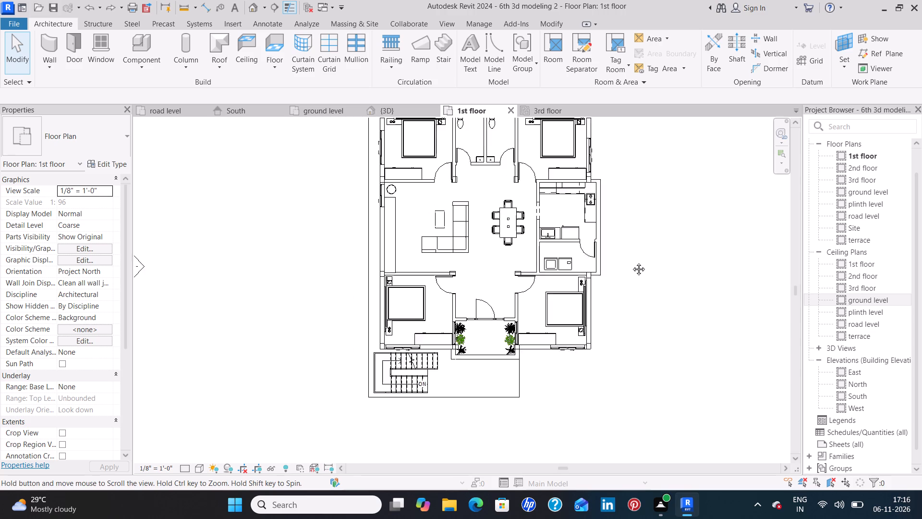
{"action": "middle_click_drag", "start_coordinate": [631, 262], "coordinate": [635, 274]}
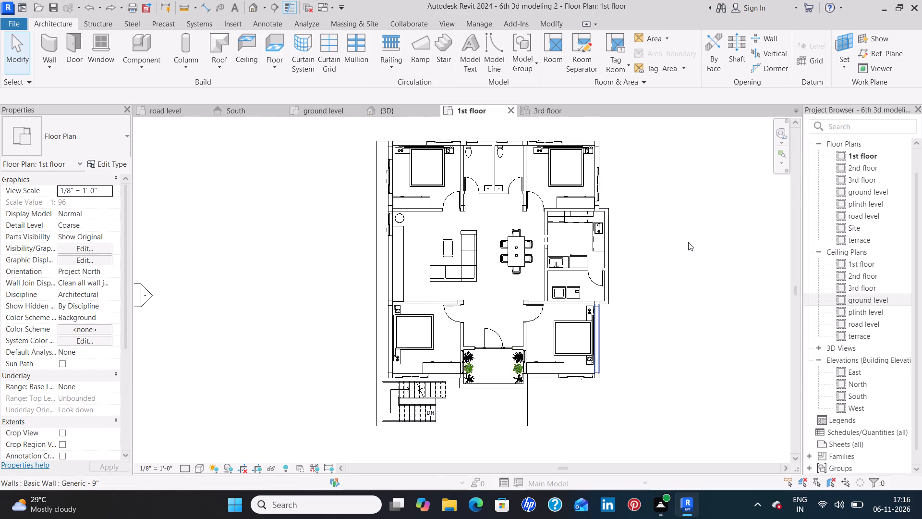
{"action": "left_click", "coordinate": [554, 114]}
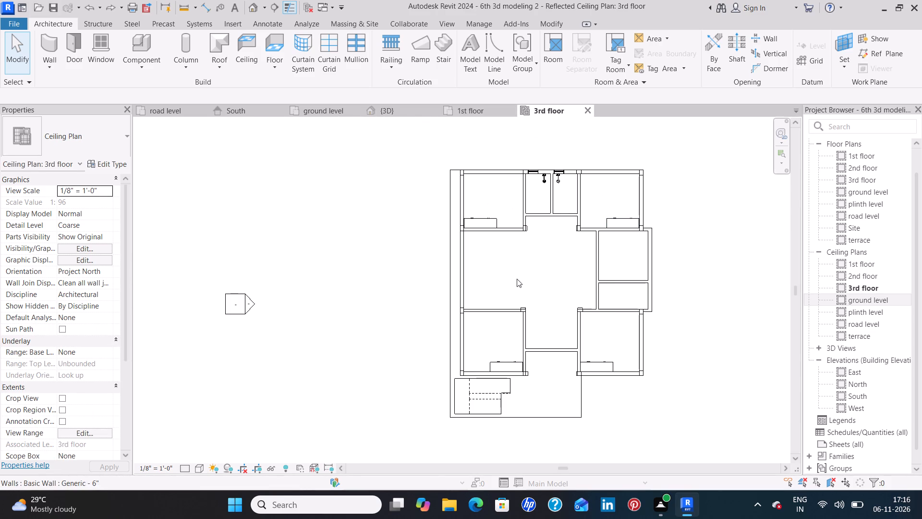
{"action": "left_click", "coordinate": [589, 112]}
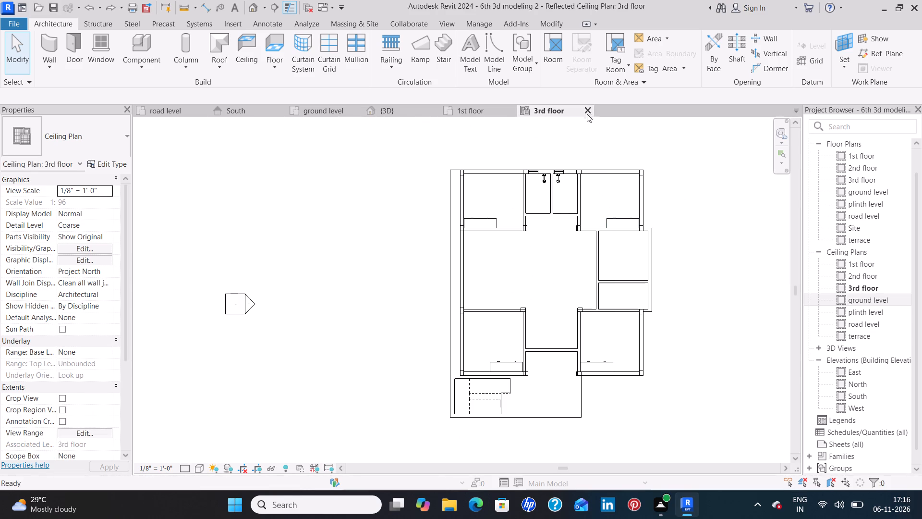
{"action": "left_click", "coordinate": [325, 111]}
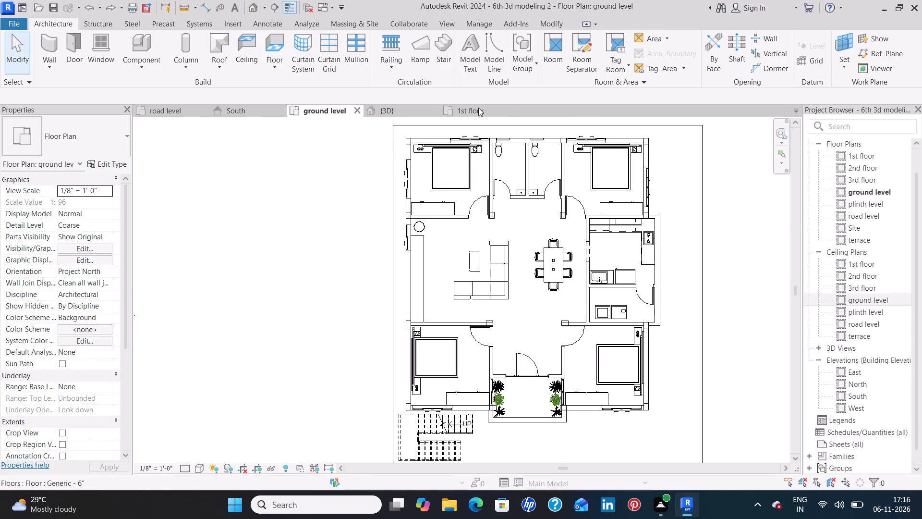
Check the 1st, 2nd and 3rd floor plans, and examine the front and left faces of the building in 3D.
{"action": "left_click", "coordinate": [478, 108]}
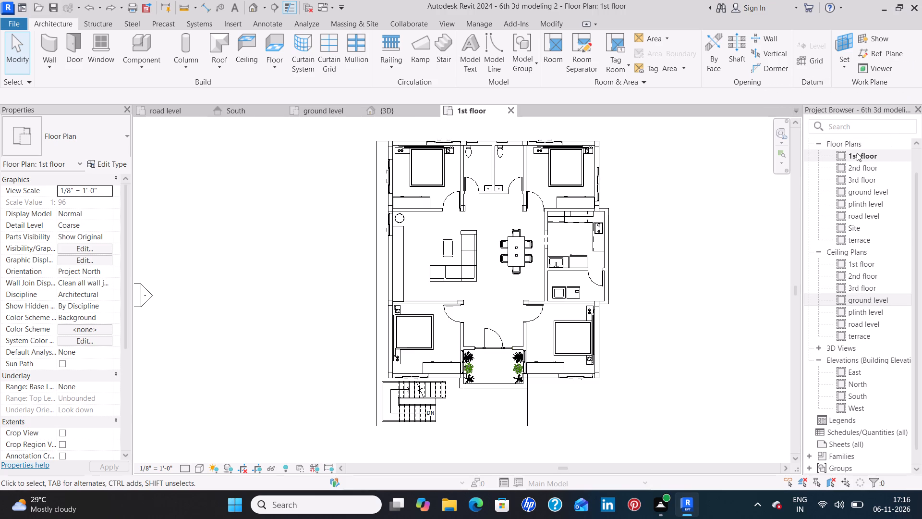
{"action": "double_click", "coordinate": [877, 170]}
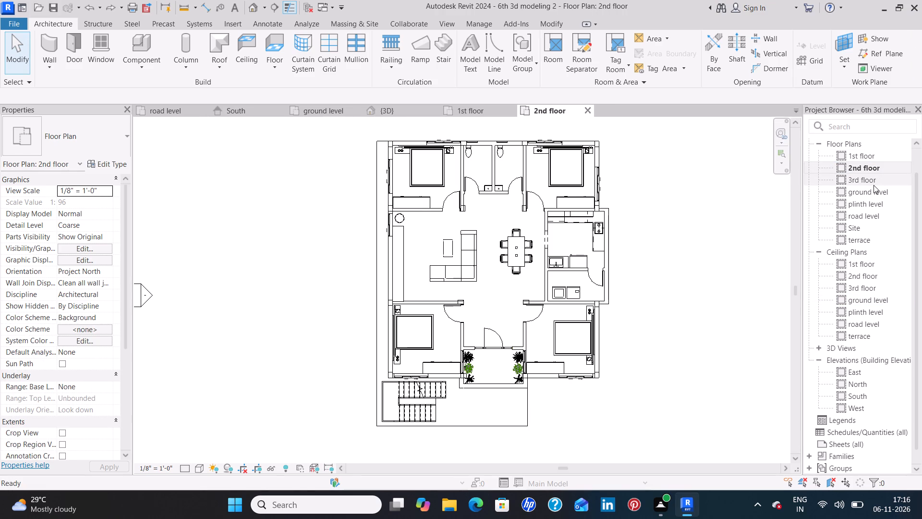
{"action": "double_click", "coordinate": [873, 185]}
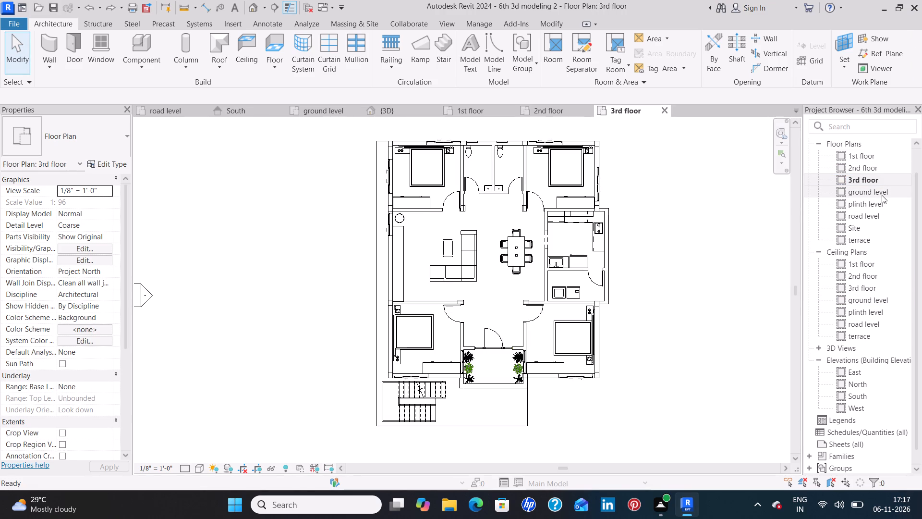
{"action": "left_click", "coordinate": [401, 116]}
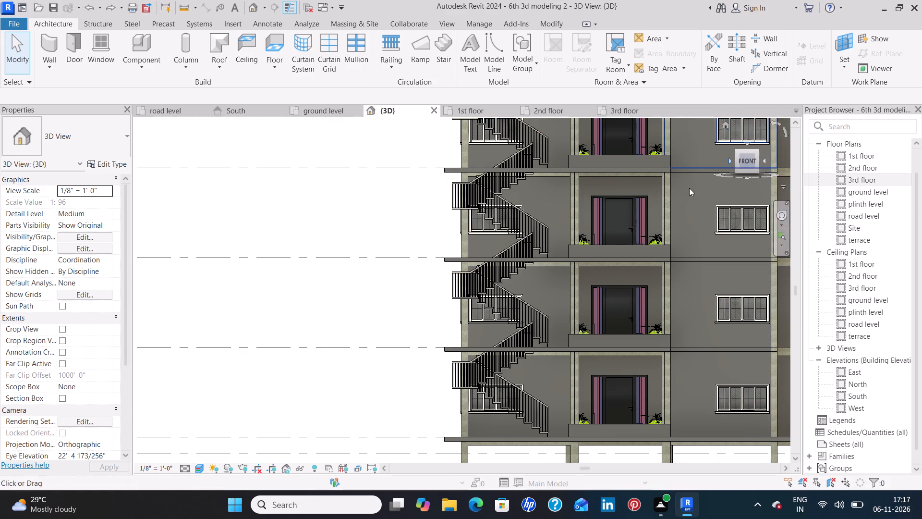
{"action": "middle_click_drag", "start_coordinate": [643, 229], "coordinate": [488, 266]}
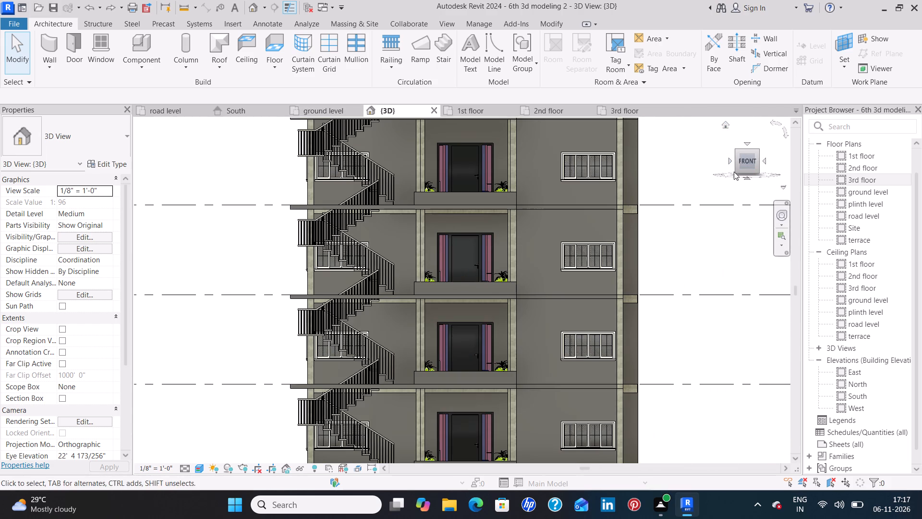
{"action": "left_click", "coordinate": [730, 161]}
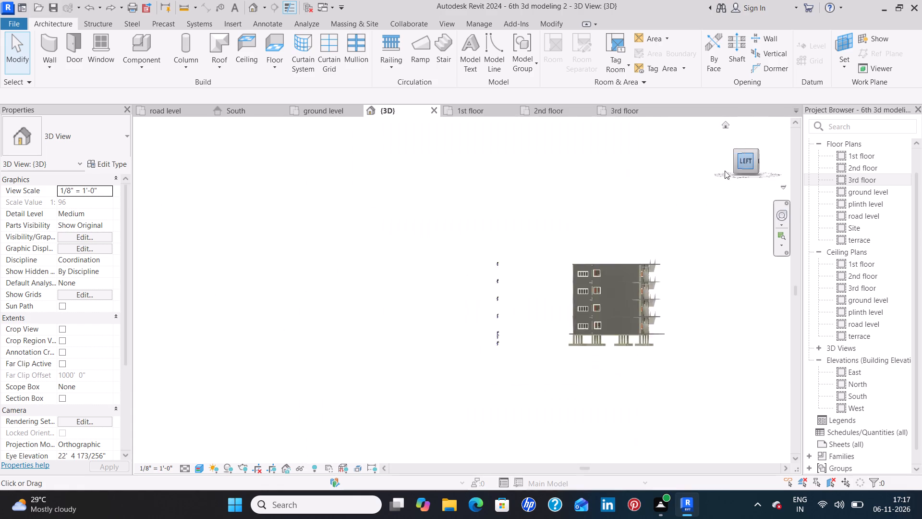
{"action": "scroll", "coordinate": [440, 297], "scroll_direction": "up", "scroll_amount": 13}
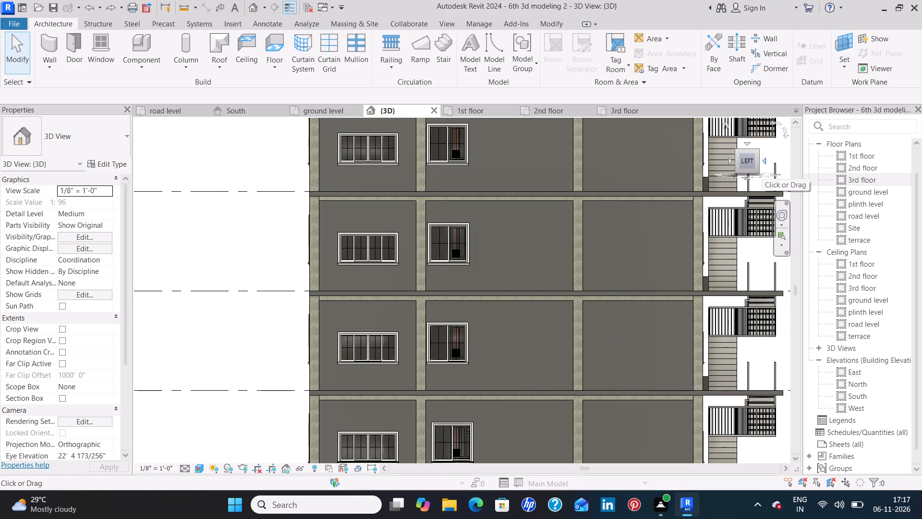
{"action": "middle_click_drag", "start_coordinate": [632, 222], "coordinate": [594, 228]}
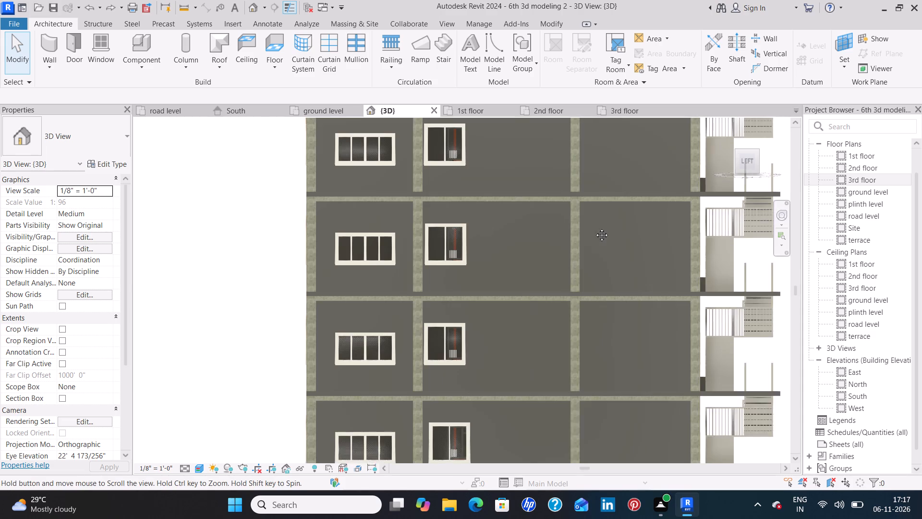
{"action": "middle_click_drag", "start_coordinate": [594, 228], "coordinate": [562, 228]}
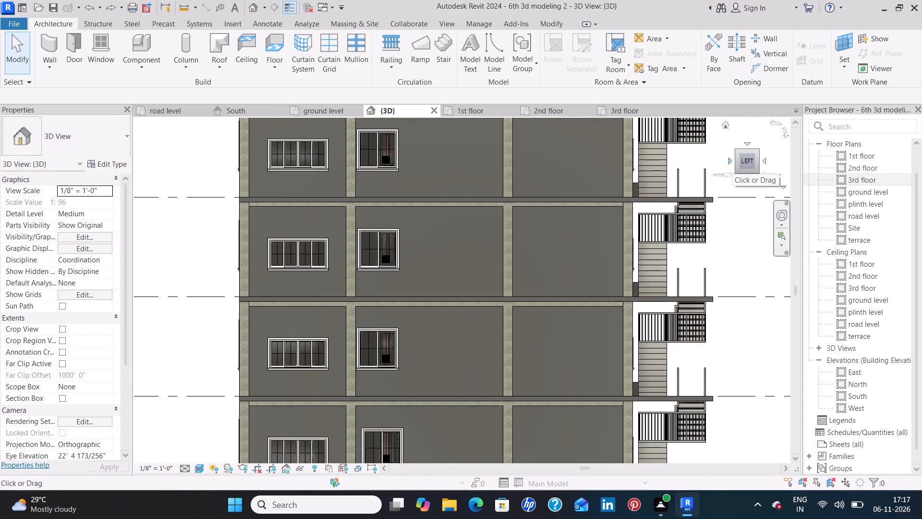
Nudge the 3rd floor's two rear sliding windows and column-side louvre clear of the columns, to offsets of 3'-10", 3'-7" and 1'-11 1/2".
{"action": "left_click", "coordinate": [732, 161]}
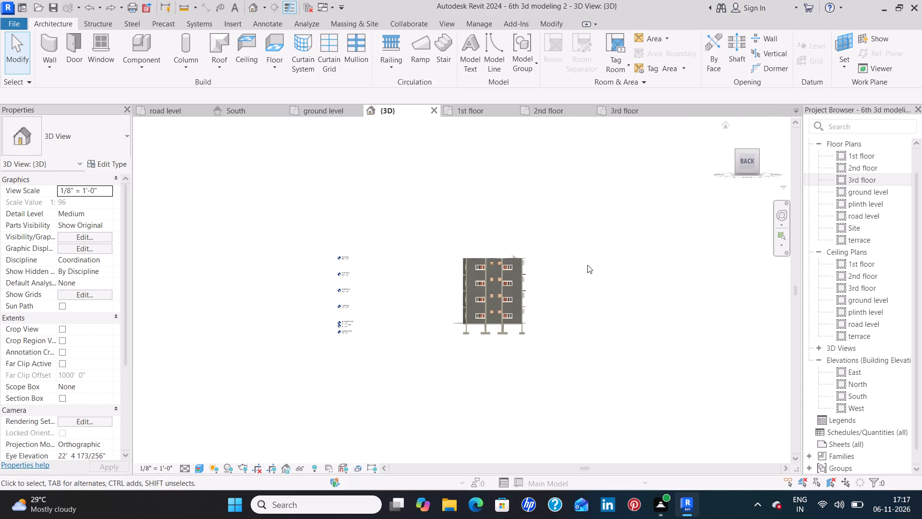
{"action": "scroll", "coordinate": [513, 272], "scroll_direction": "up", "scroll_amount": 13}
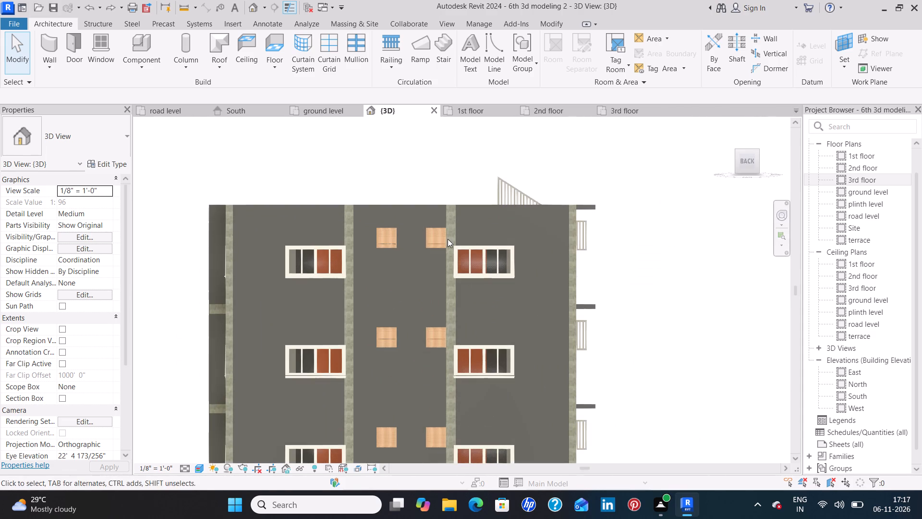
{"action": "scroll", "coordinate": [439, 238], "scroll_direction": "up", "scroll_amount": 4}
{"action": "left_click", "coordinate": [262, 289]}
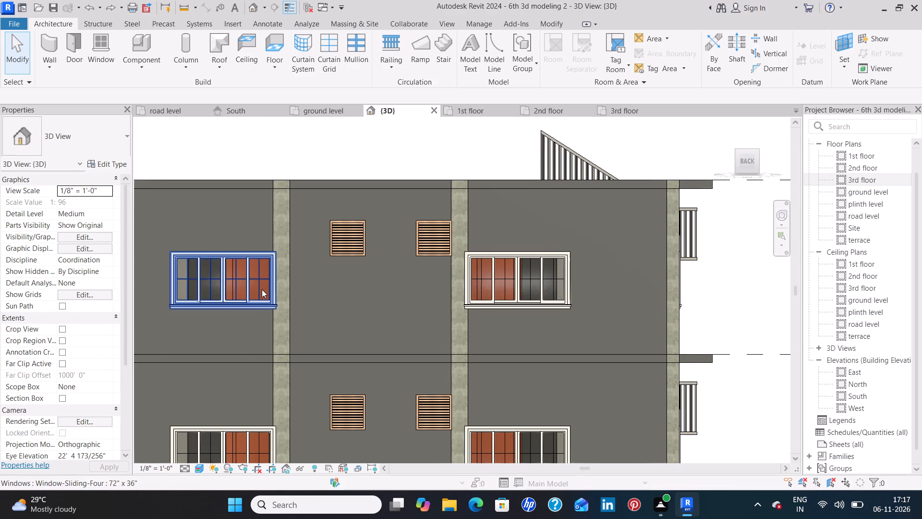
{"action": "key", "text": "Left"}
{"action": "key", "text": "Left"}
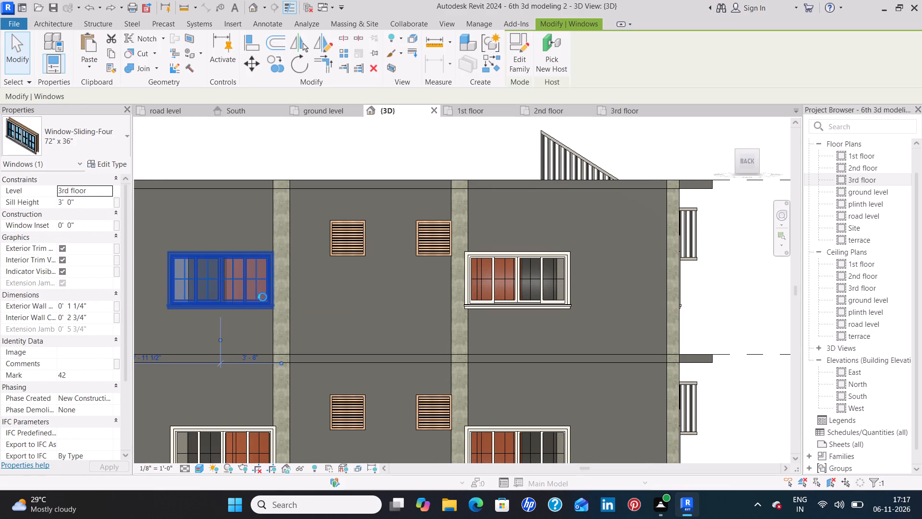
{"action": "left_click", "coordinate": [435, 247]}
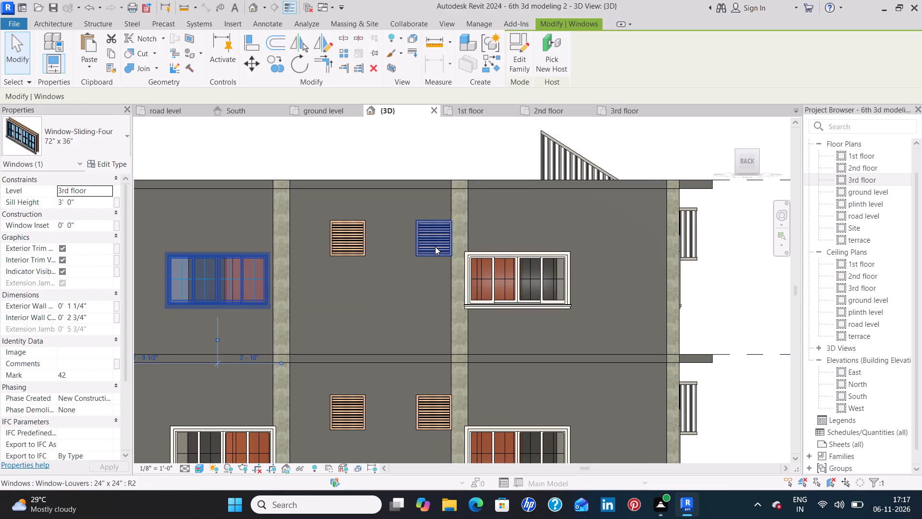
{"action": "key", "text": "Left"}
{"action": "key", "text": "Left"}
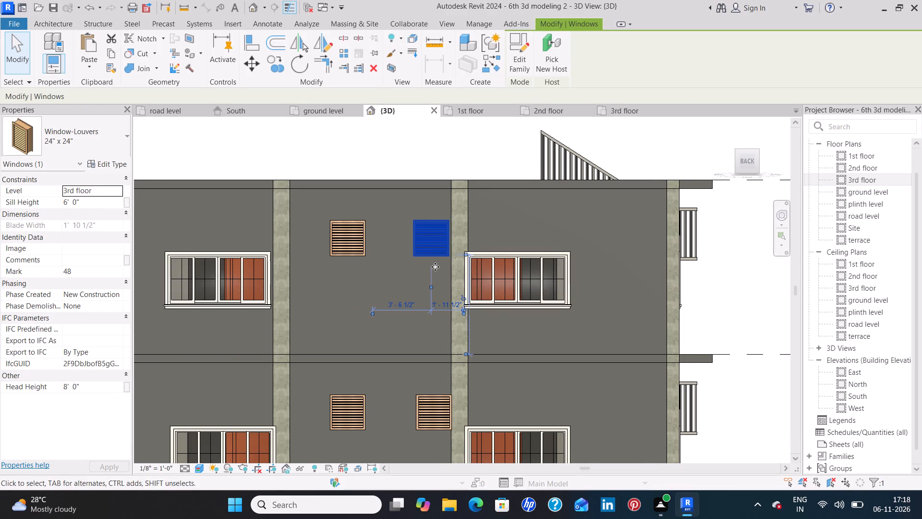
{"action": "key", "text": "Right"}
{"action": "left_click", "coordinate": [471, 286]}
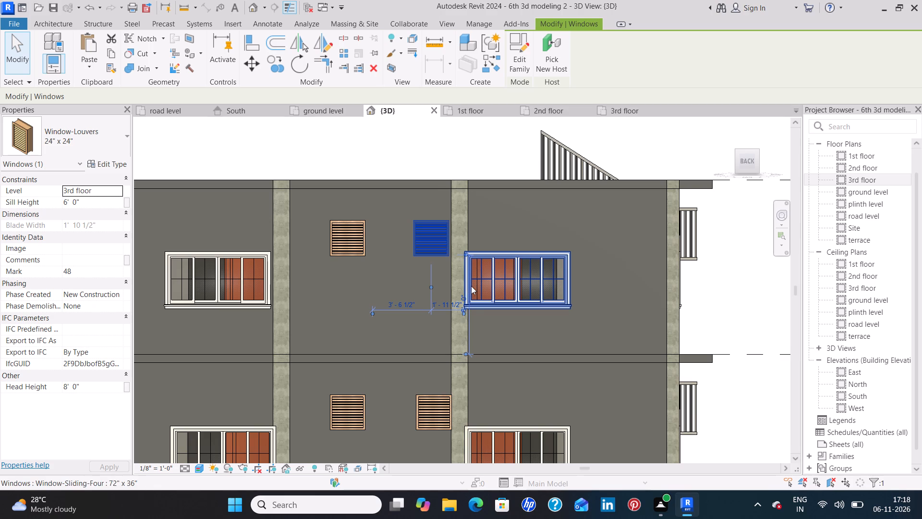
{"action": "key", "text": "Right"}
{"action": "key", "text": "Right"}
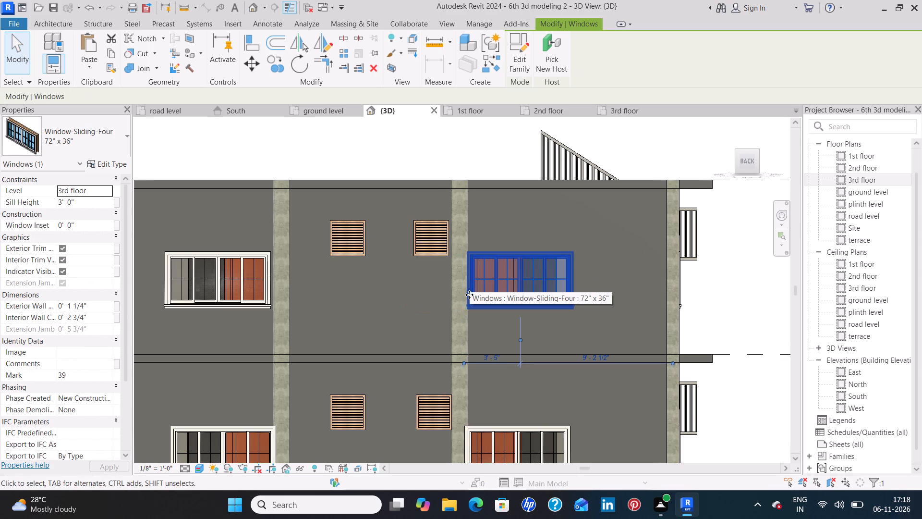
Nudge the 2nd floor's two rear sliding windows and column-side louvre clear of the columns, in line with those on the 3rd floor.
{"action": "left_click", "coordinate": [504, 427]}
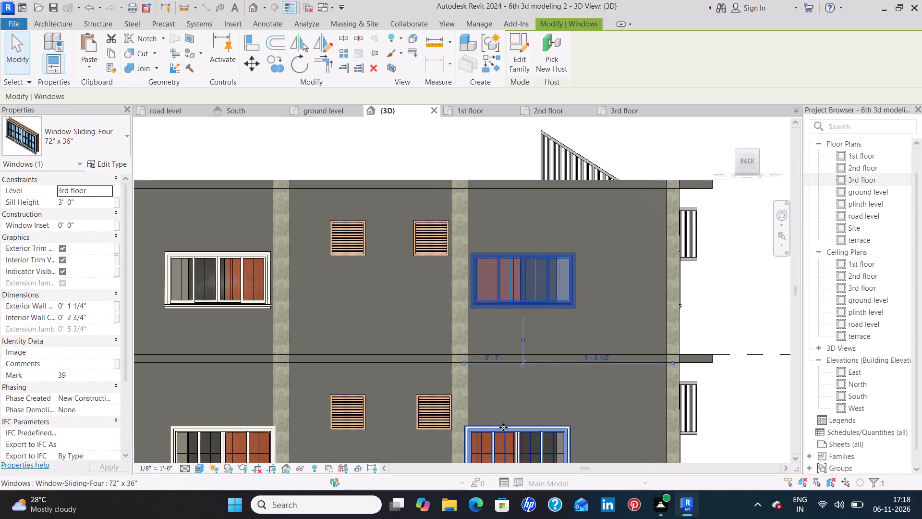
{"action": "key", "text": "Right"}
{"action": "key", "text": "Right"}
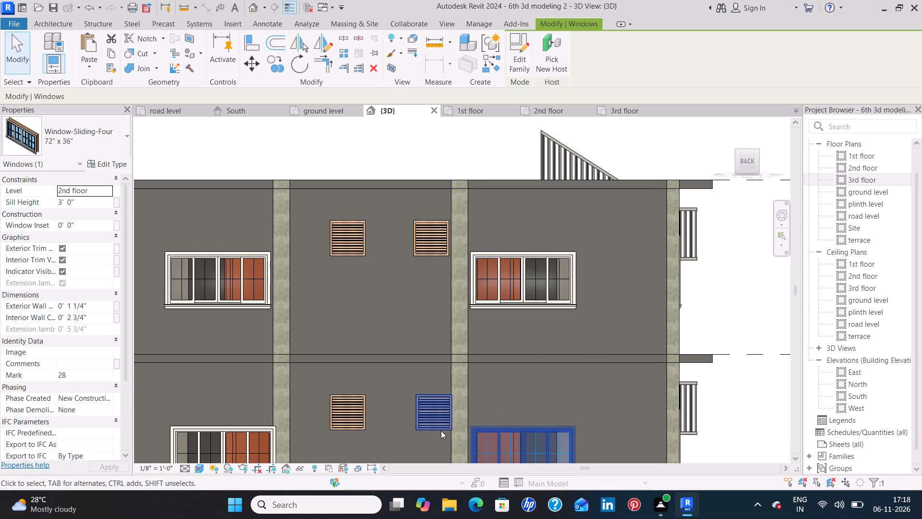
{"action": "left_click", "coordinate": [441, 427]}
{"action": "key", "text": "Left"}
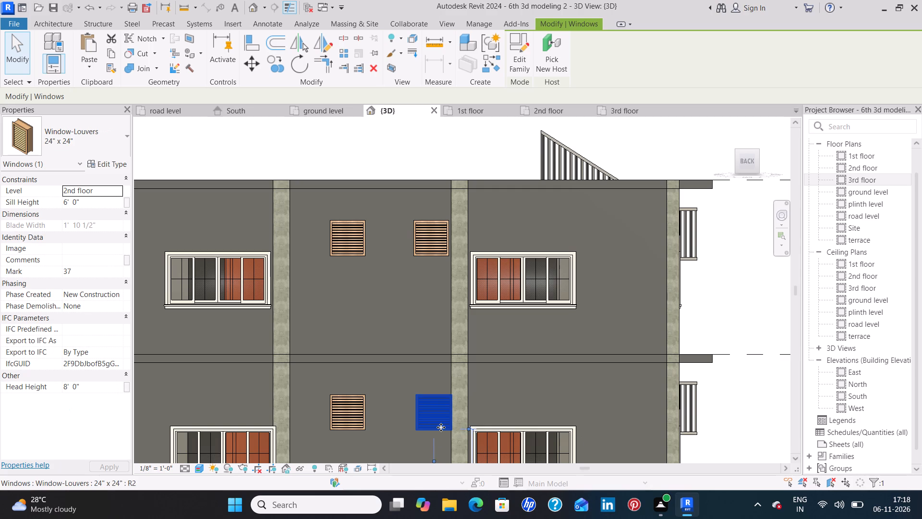
{"action": "left_click", "coordinate": [251, 444]}
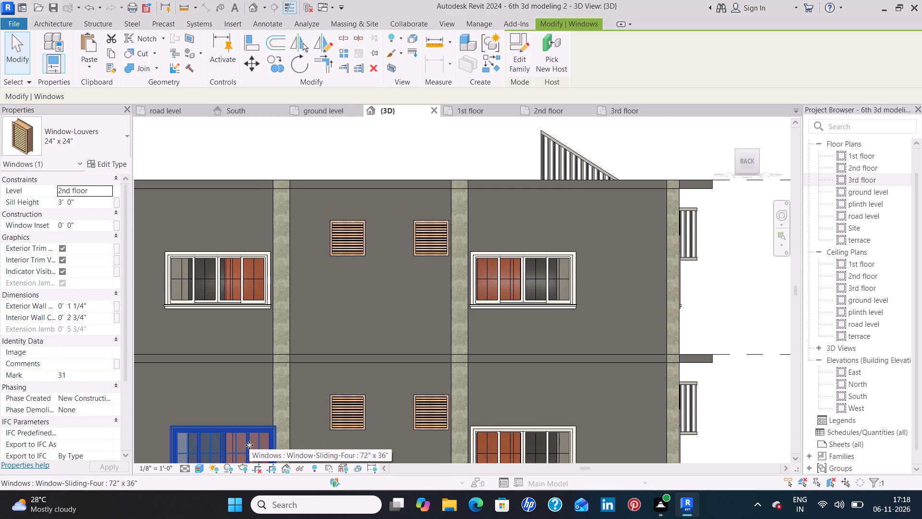
{"action": "key", "text": "Left"}
{"action": "key", "text": "Left"}
Nudge the 1st floor's two rear sliding windows and column-side louvre clear of the columns, aligned with the windows on the floors above.
{"action": "scroll", "coordinate": [329, 389], "scroll_direction": "down", "scroll_amount": 3}
{"action": "middle_click_drag", "start_coordinate": [331, 380], "coordinate": [369, 204]}
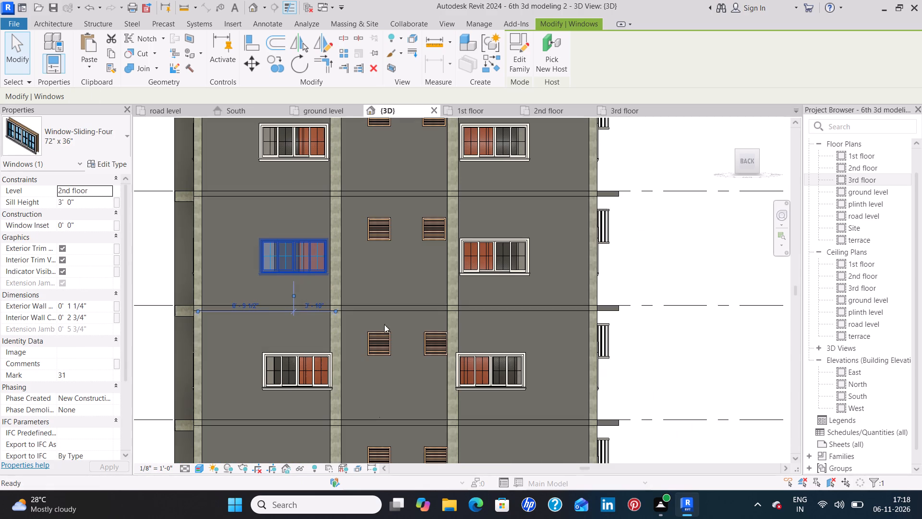
{"action": "middle_click_drag", "start_coordinate": [371, 392], "coordinate": [373, 277]}
{"action": "scroll", "coordinate": [331, 268], "scroll_direction": "up", "scroll_amount": 2}
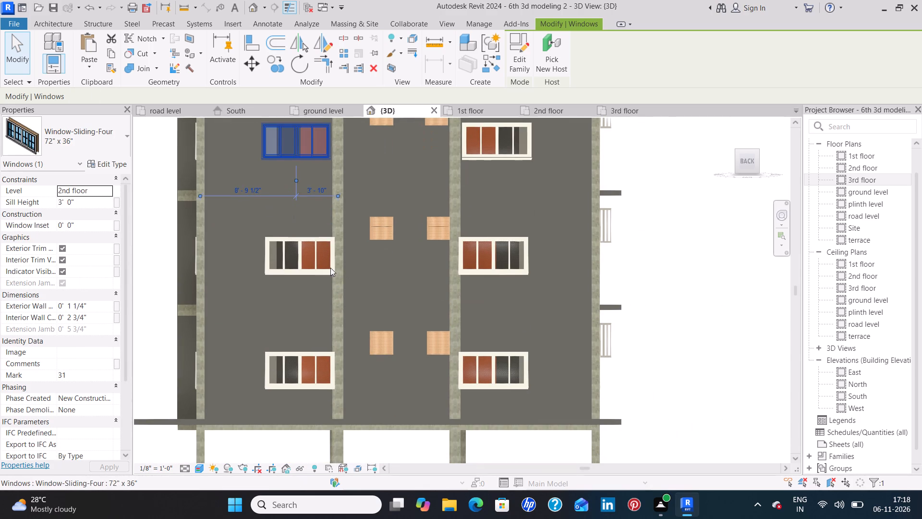
{"action": "scroll", "coordinate": [330, 268], "scroll_direction": "up", "scroll_amount": 2}
{"action": "left_click", "coordinate": [328, 264]}
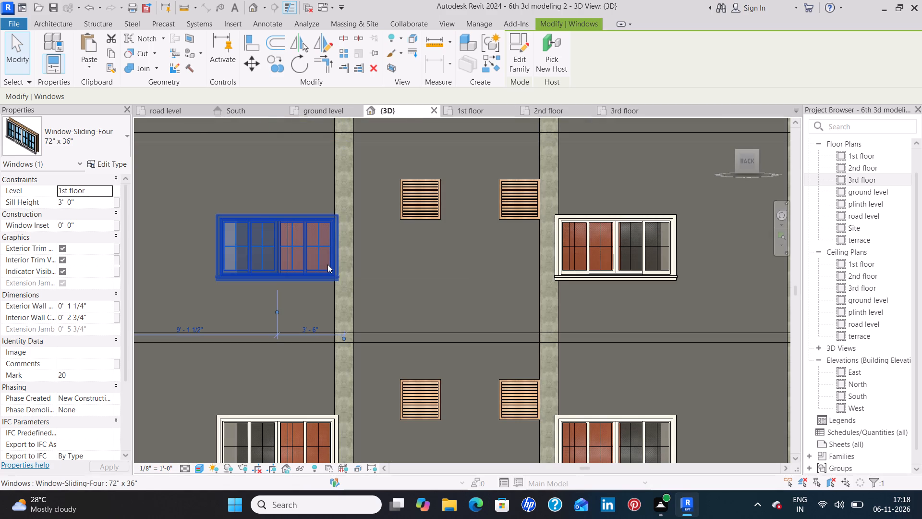
{"action": "key", "text": "Left"}
{"action": "key", "text": "Left"}
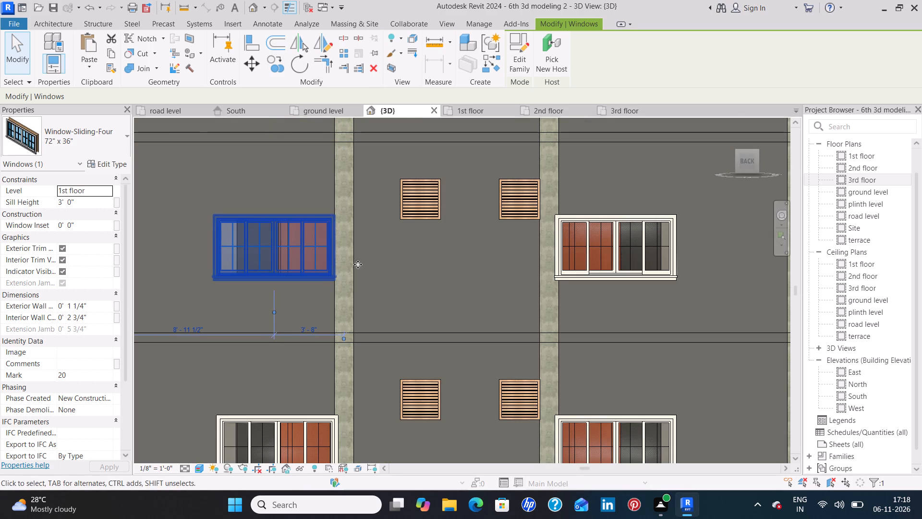
{"action": "left_click", "coordinate": [520, 219]}
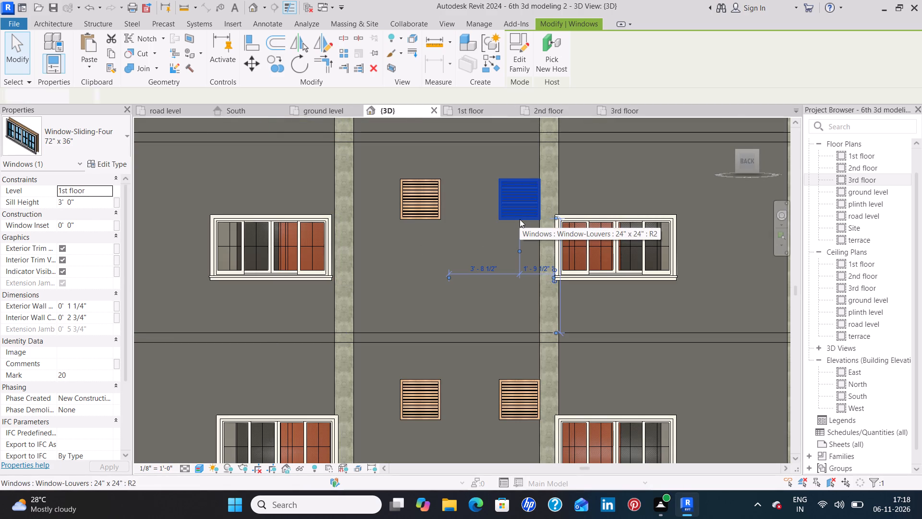
{"action": "key", "text": "Left"}
{"action": "left_click", "coordinate": [580, 230]}
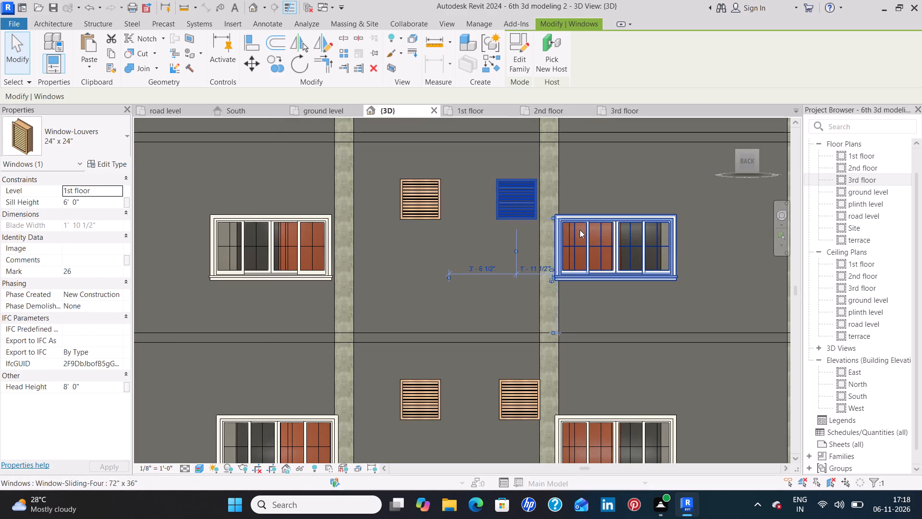
{"action": "key", "text": "Right"}
{"action": "key", "text": "Right"}
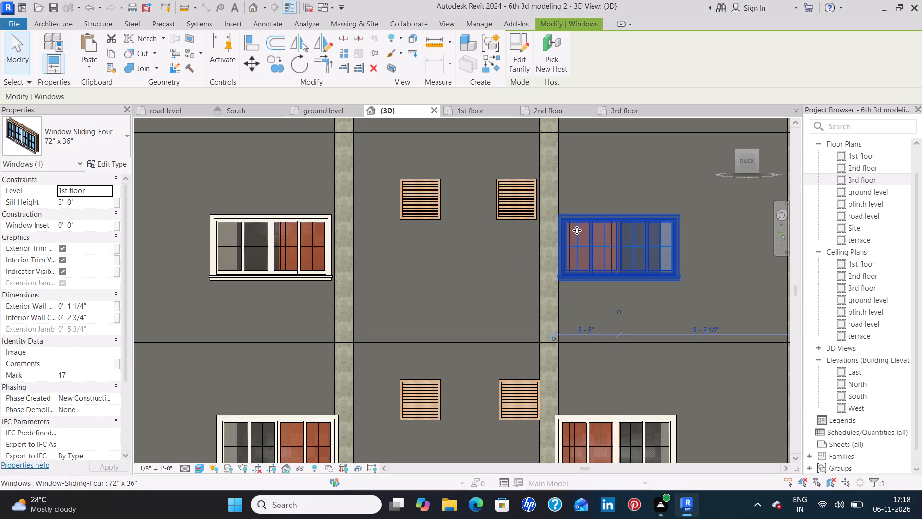
Nudge the ground level's two rear sliding windows and column-side louvre clear of the columns, to offsets of 3'-10", 3'-7" and 1'-11 1/2".
{"action": "middle_click_drag", "start_coordinate": [442, 303], "coordinate": [438, 207]}
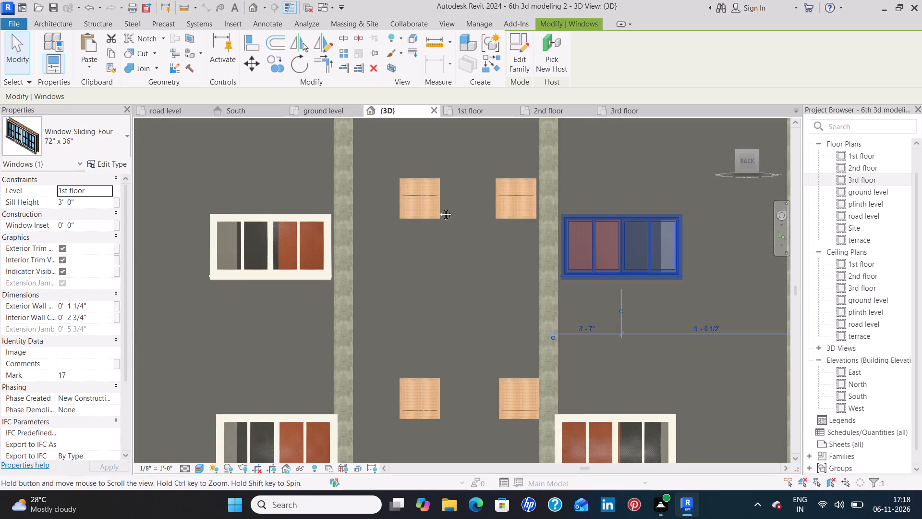
{"action": "middle_click_drag", "start_coordinate": [438, 207], "coordinate": [438, 206]}
{"action": "left_click", "coordinate": [321, 325]}
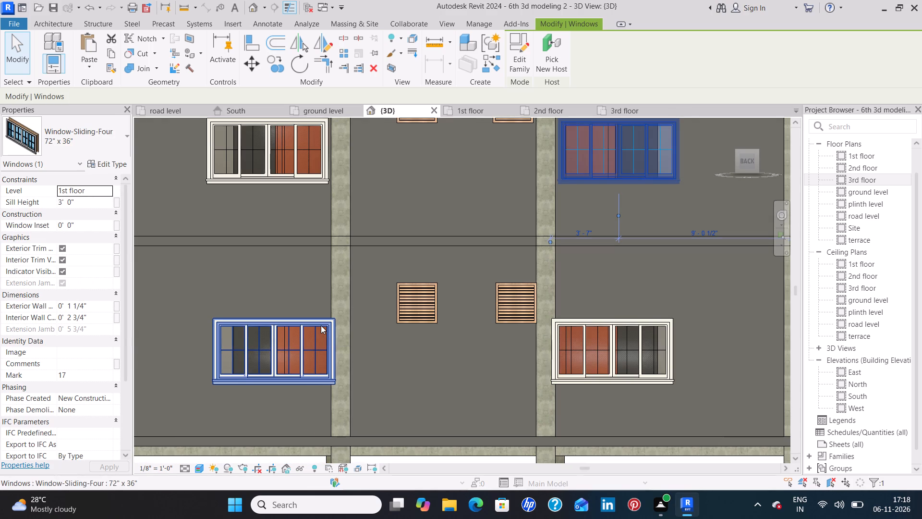
{"action": "key", "text": "Left"}
{"action": "key", "text": "Left"}
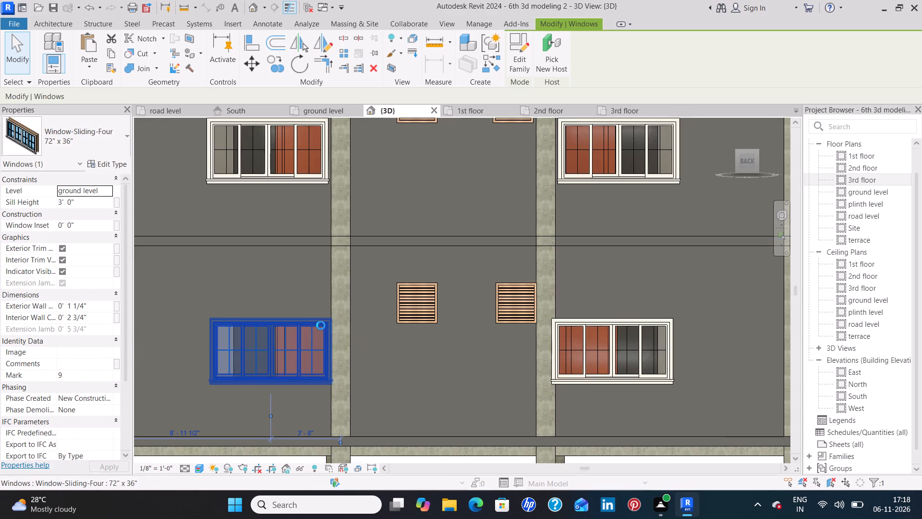
{"action": "left_click", "coordinate": [515, 320]}
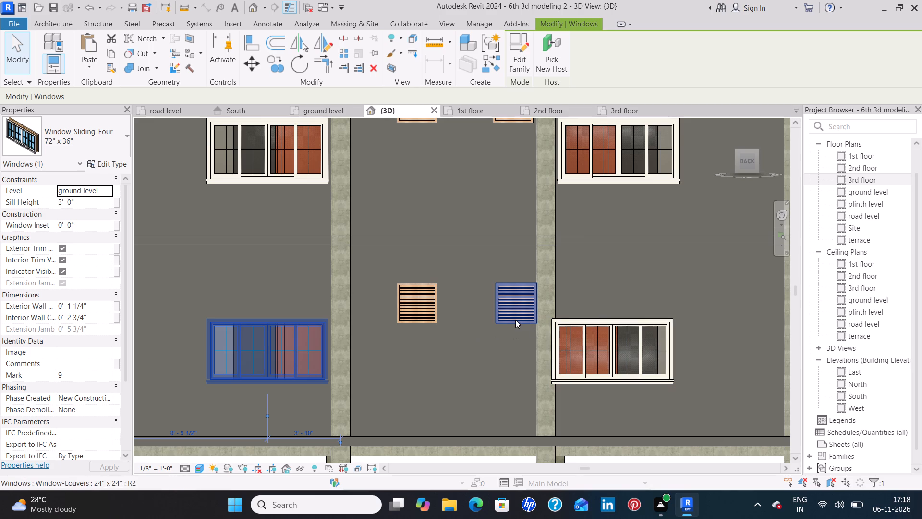
{"action": "key", "text": "Left"}
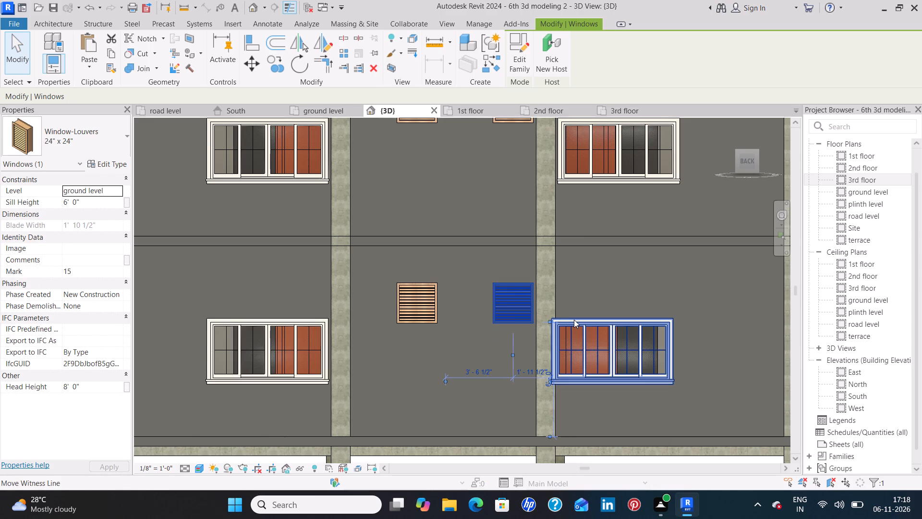
{"action": "left_click", "coordinate": [574, 320]}
{"action": "key", "text": "Right"}
{"action": "key", "text": "Right"}
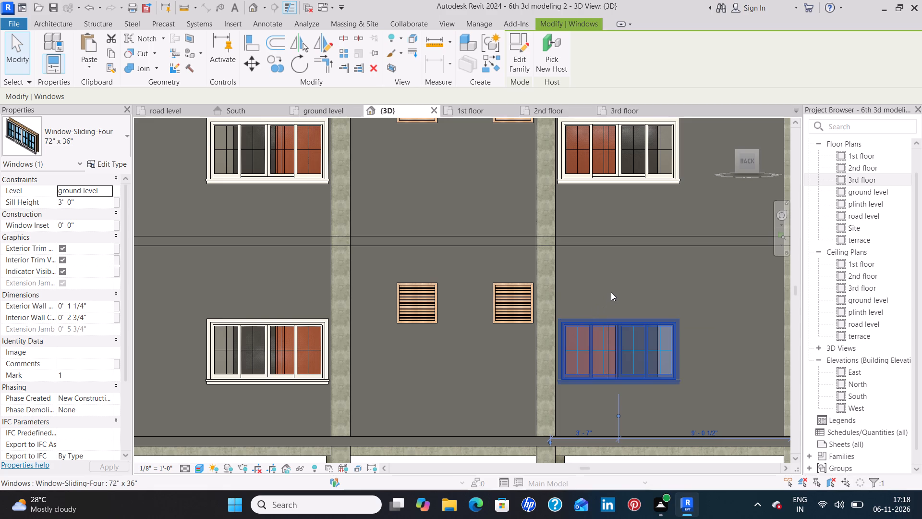
{"action": "scroll", "coordinate": [611, 291], "scroll_direction": "down", "scroll_amount": 3}
{"action": "scroll", "coordinate": [699, 204], "scroll_direction": "down", "scroll_amount": 3}
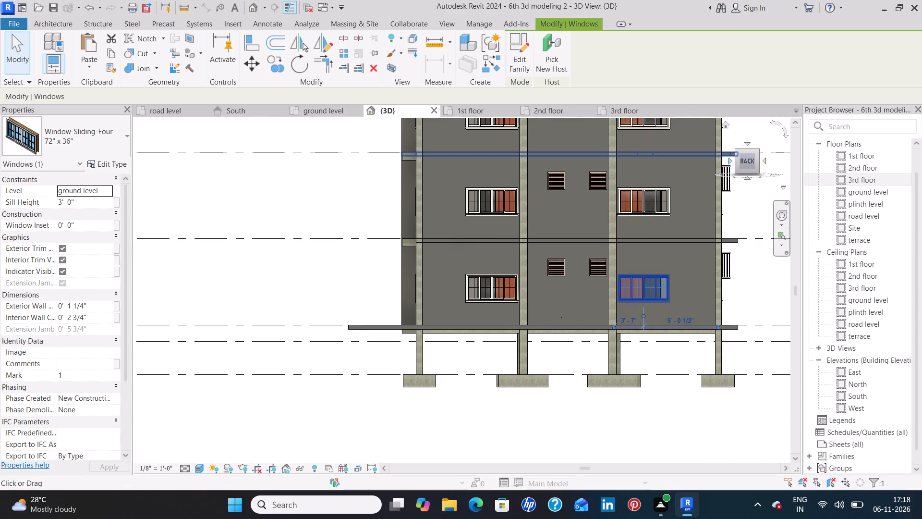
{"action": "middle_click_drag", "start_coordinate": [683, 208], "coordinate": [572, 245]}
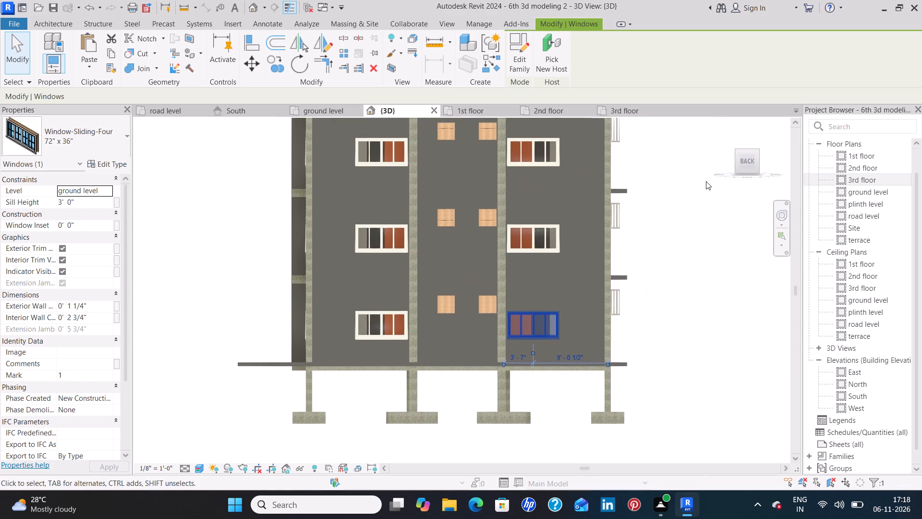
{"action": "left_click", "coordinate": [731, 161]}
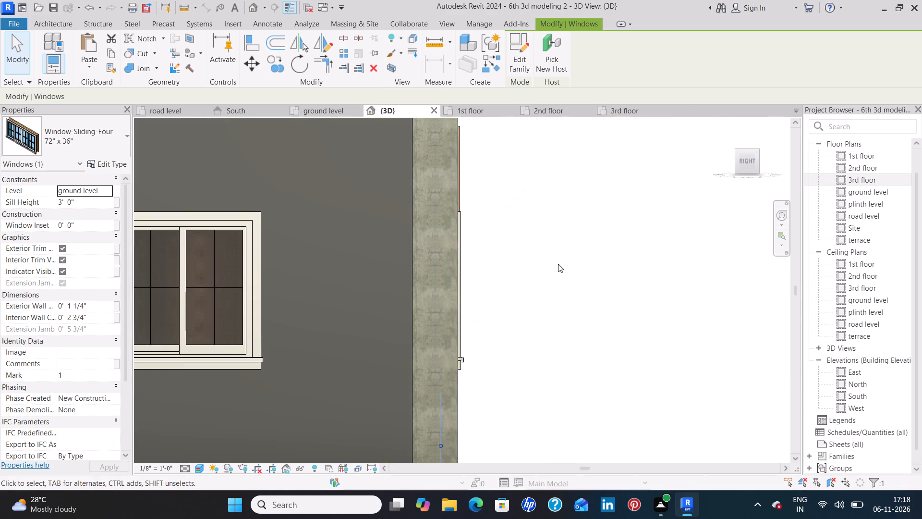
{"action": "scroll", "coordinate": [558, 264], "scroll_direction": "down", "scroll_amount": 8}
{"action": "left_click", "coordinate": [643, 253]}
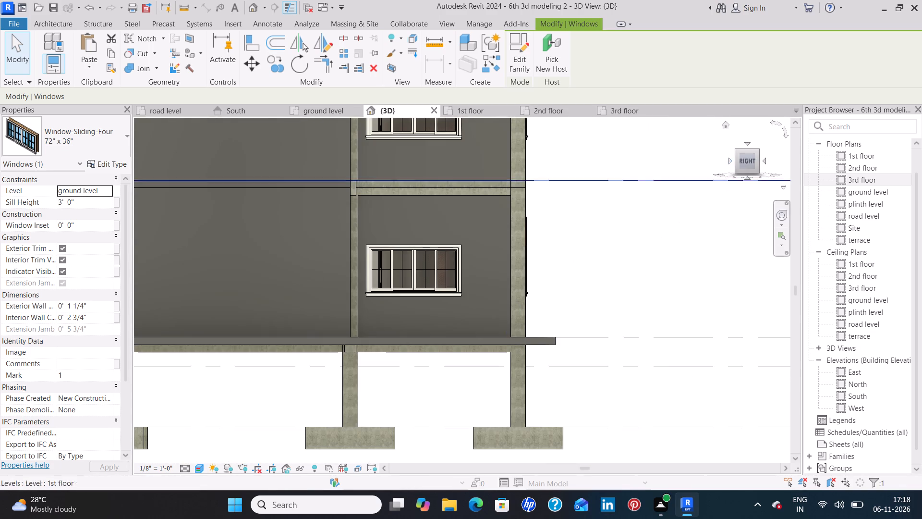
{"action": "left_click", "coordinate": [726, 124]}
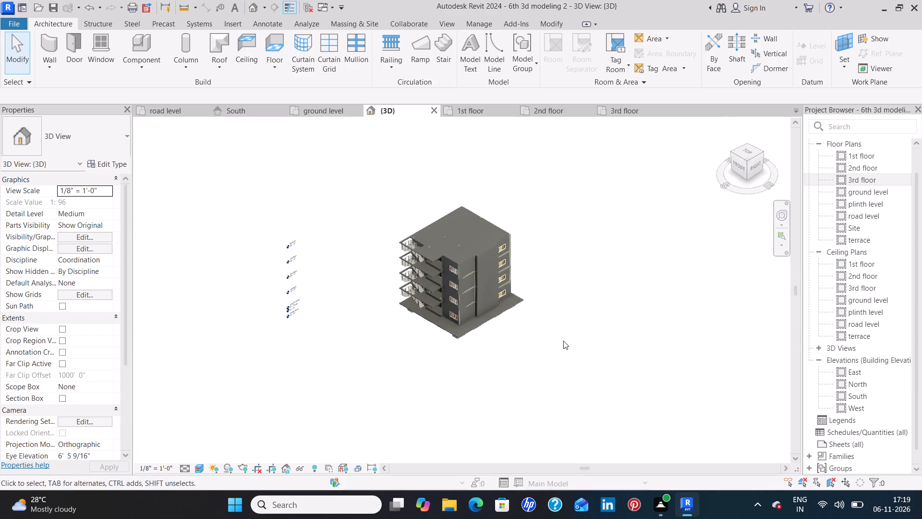
Delete the three low 9" walls enclosing the front entrance porch on the ground level.
{"action": "left_click", "coordinate": [328, 111]}
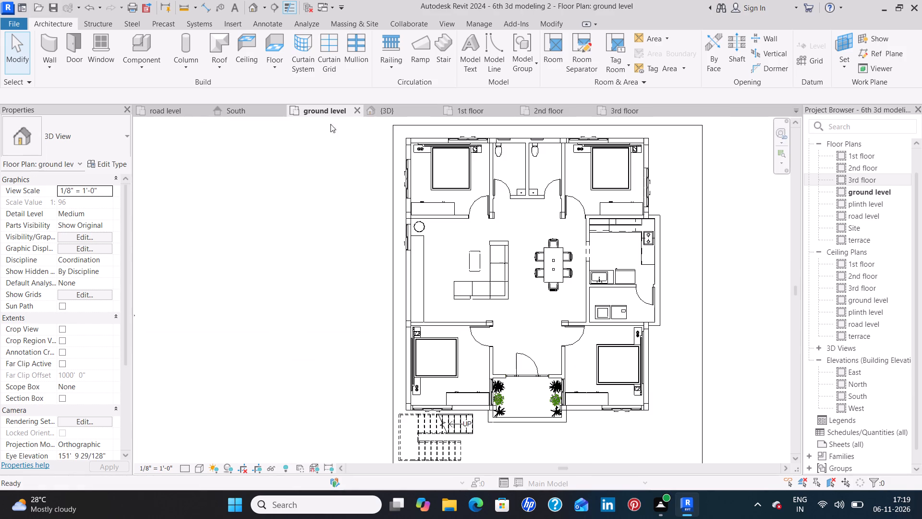
{"action": "middle_click_drag", "start_coordinate": [520, 399], "coordinate": [506, 304]}
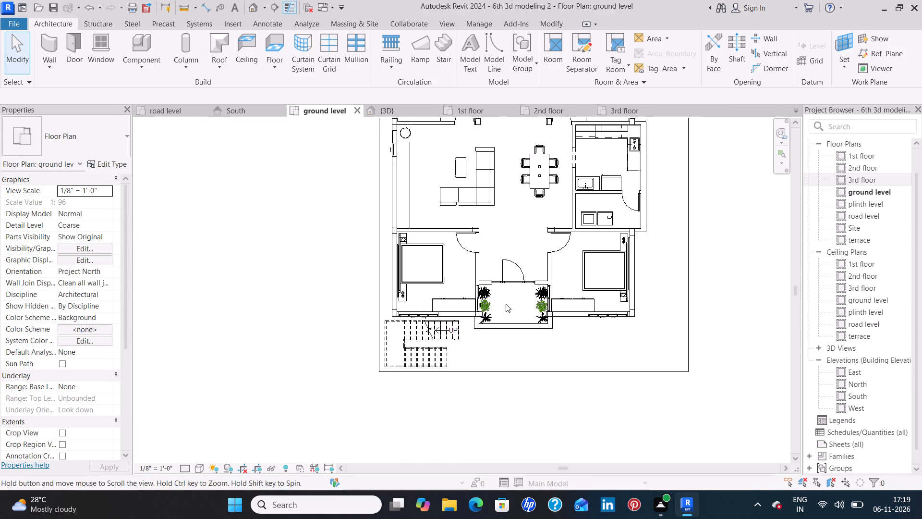
{"action": "scroll", "coordinate": [505, 323], "scroll_direction": "up", "scroll_amount": 7}
{"action": "left_click", "coordinate": [505, 323]}
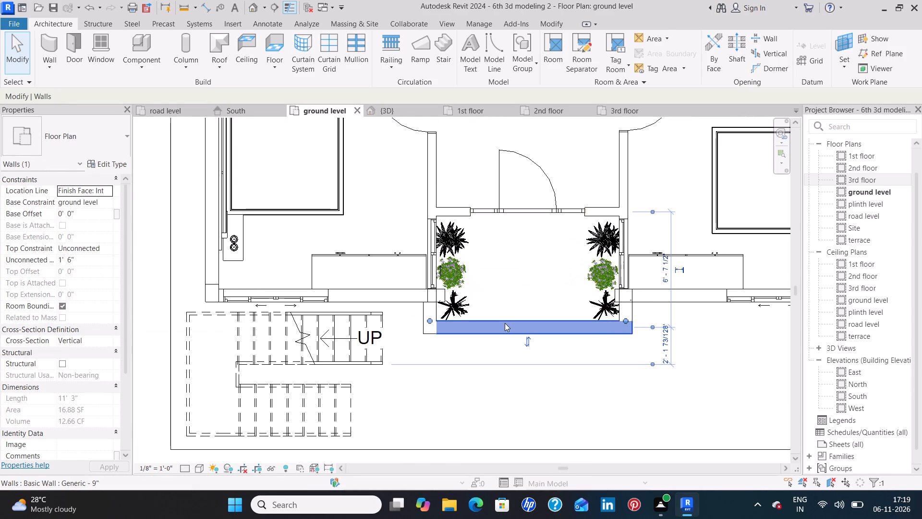
{"action": "left_click", "coordinate": [425, 332], "text": "ctrl"}
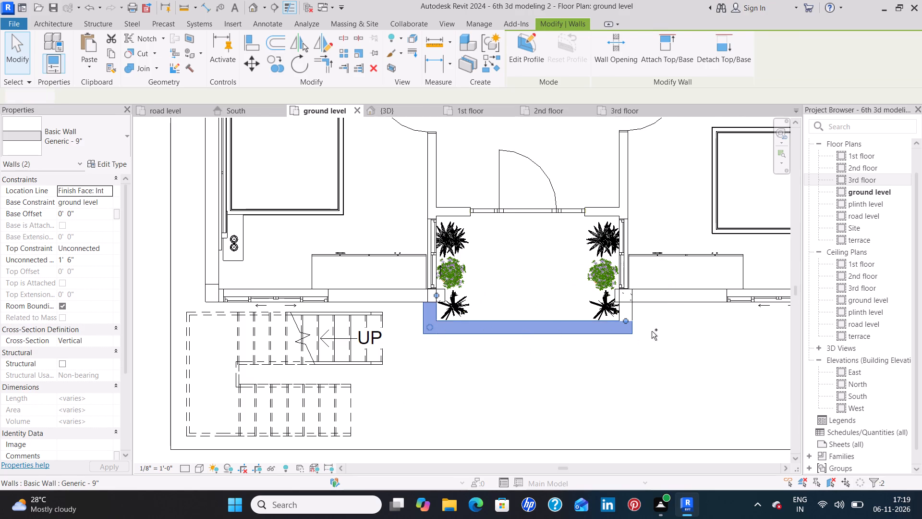
{"action": "left_click", "coordinate": [634, 311], "text": "ctrl"}
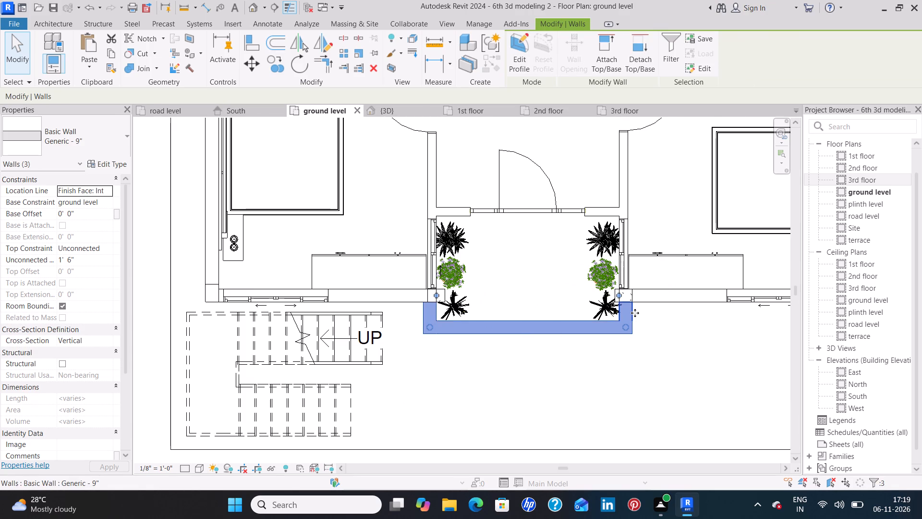
{"action": "key", "text": "Delete"}
Delete the three low 9" walls enclosing the front entrance porch on the 1st floor.
{"action": "left_click", "coordinate": [464, 108]}
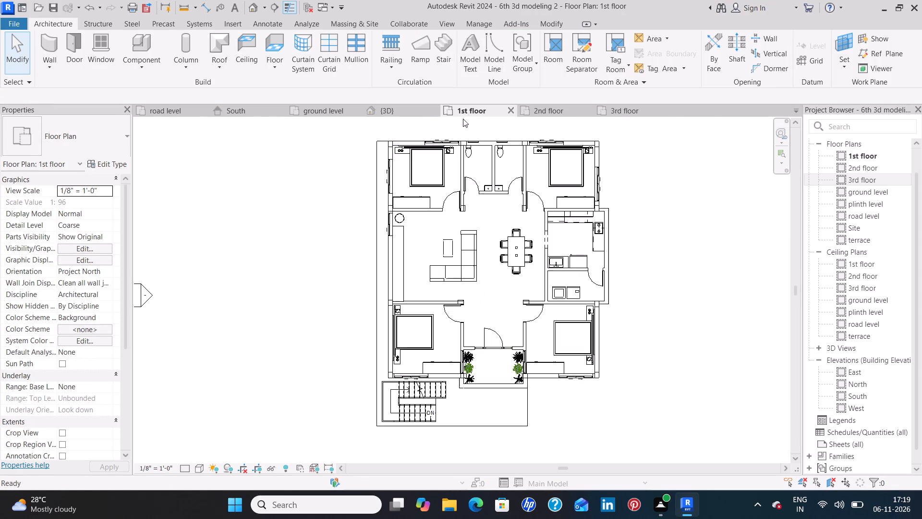
{"action": "scroll", "coordinate": [479, 399], "scroll_direction": "up", "scroll_amount": 7}
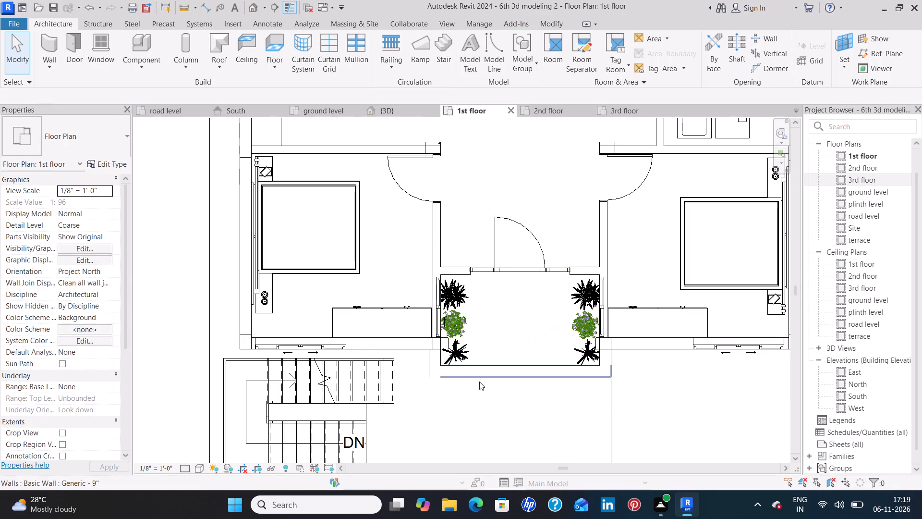
{"action": "left_click", "coordinate": [482, 378]}
{"action": "left_click", "coordinate": [431, 378], "text": "ctrl"}
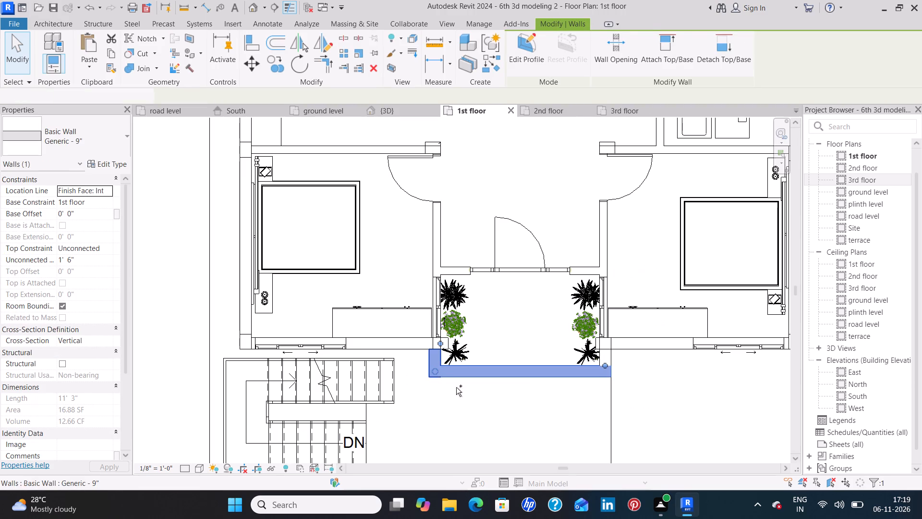
{"action": "left_click", "coordinate": [599, 360], "text": "ctrl"}
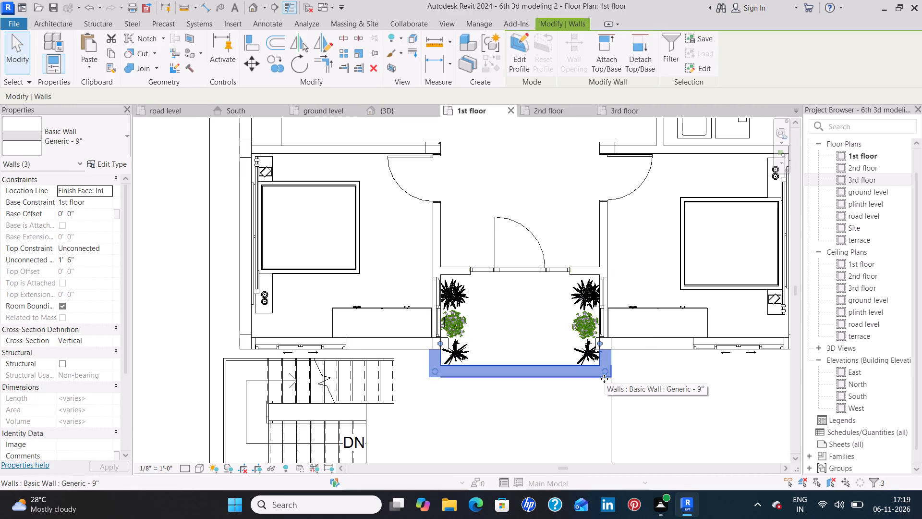
{"action": "key", "text": "Delete"}
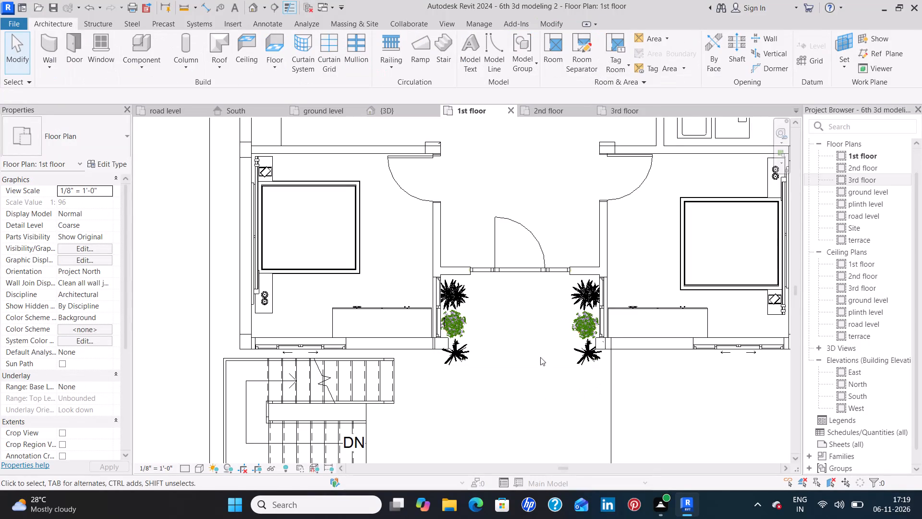
Delete the three low 9" walls enclosing the front entrance porch on the 2nd floor.
{"action": "left_click", "coordinate": [577, 112]}
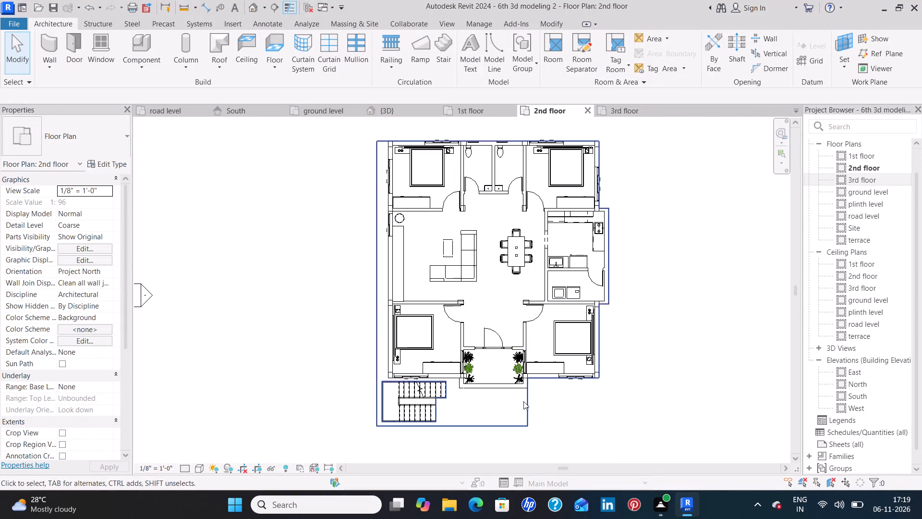
{"action": "scroll", "coordinate": [521, 399], "scroll_direction": "up", "scroll_amount": 7}
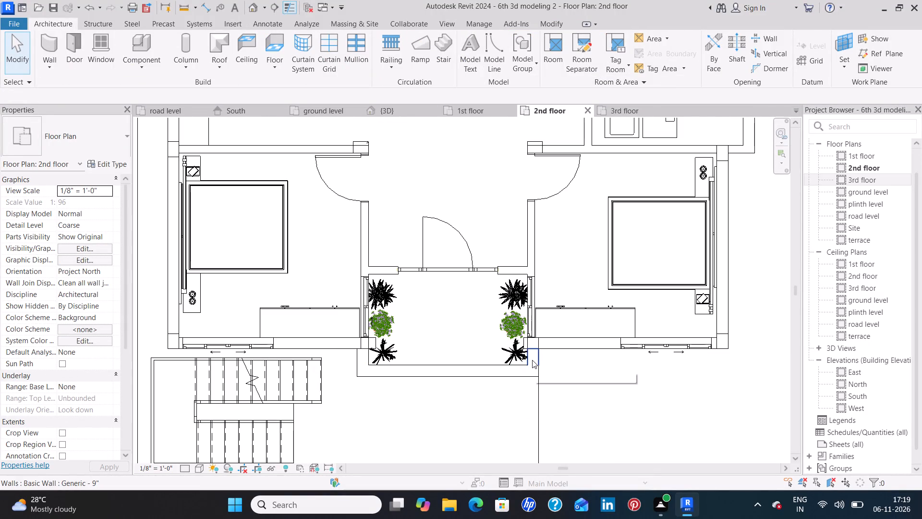
{"action": "left_click", "coordinate": [532, 360]}
{"action": "left_click", "coordinate": [518, 377], "text": "ctrl"}
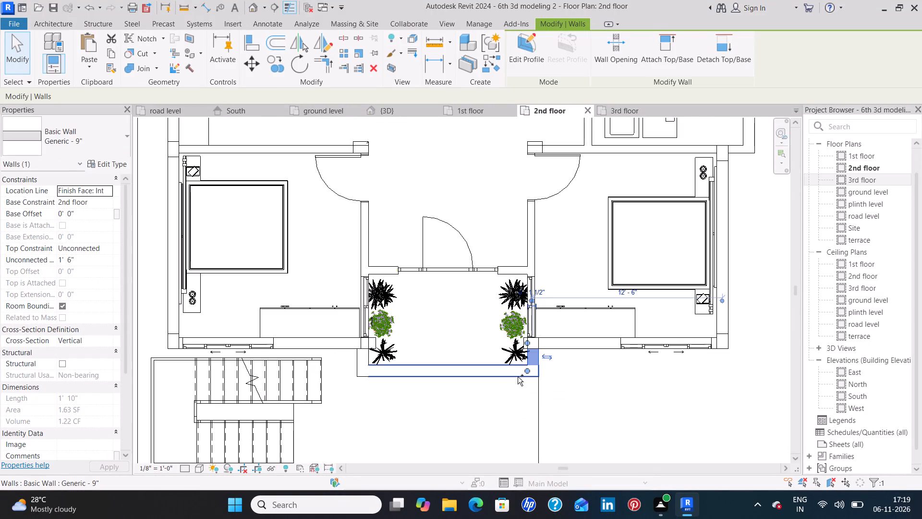
{"action": "left_click", "coordinate": [360, 378], "text": "ctrl"}
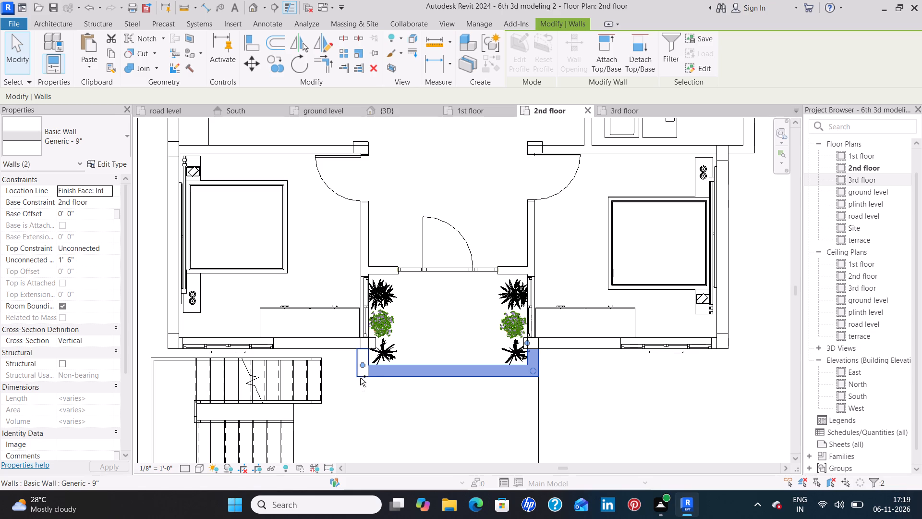
{"action": "key", "text": "Delete"}
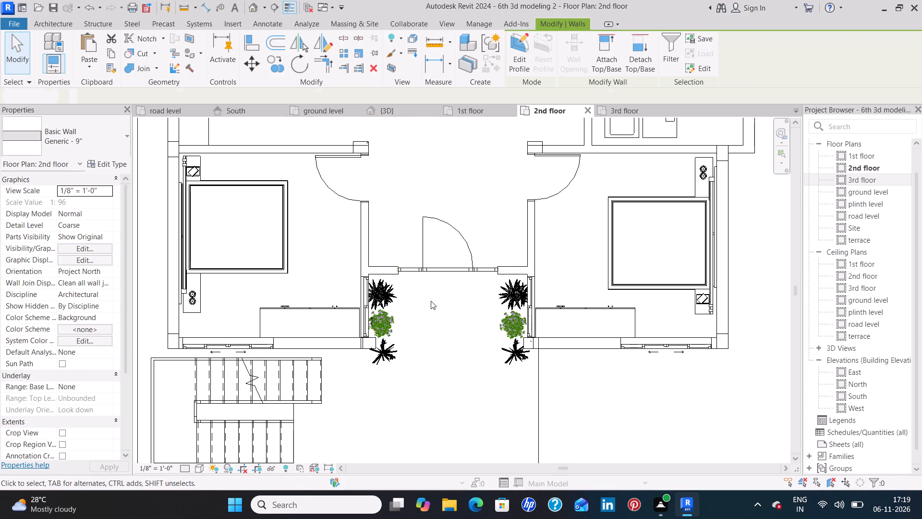
Delete the three low 9" walls enclosing the front entrance porch on the 3rd floor.
{"action": "scroll", "coordinate": [440, 309], "scroll_direction": "down", "scroll_amount": 4}
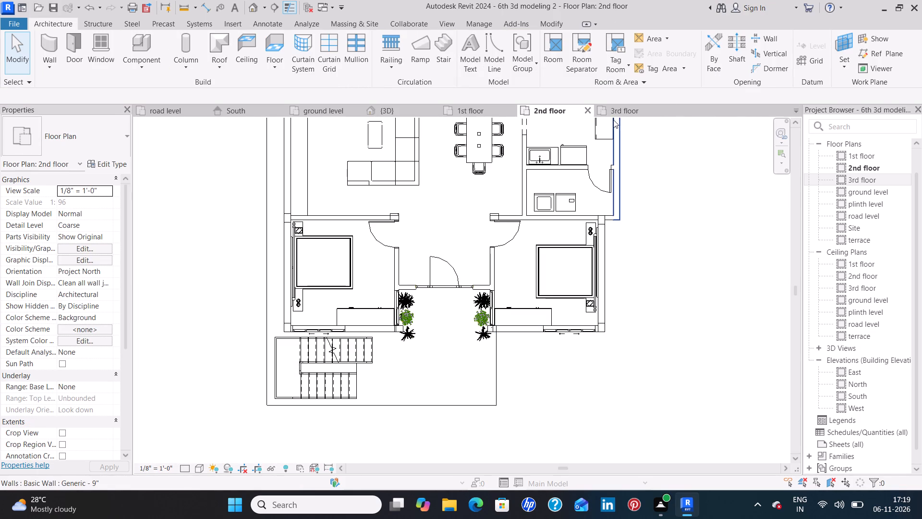
{"action": "left_click", "coordinate": [623, 106]}
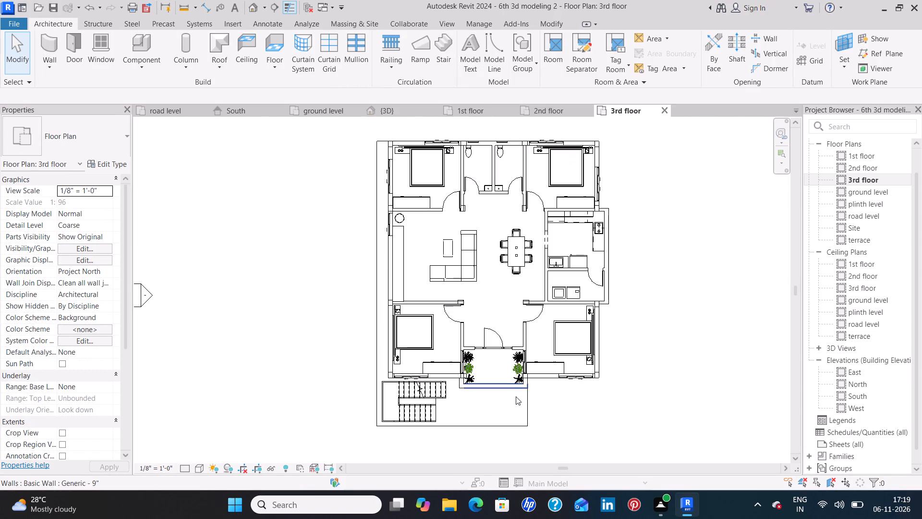
{"action": "scroll", "coordinate": [516, 395], "scroll_direction": "up", "scroll_amount": 7}
{"action": "left_click", "coordinate": [491, 375]}
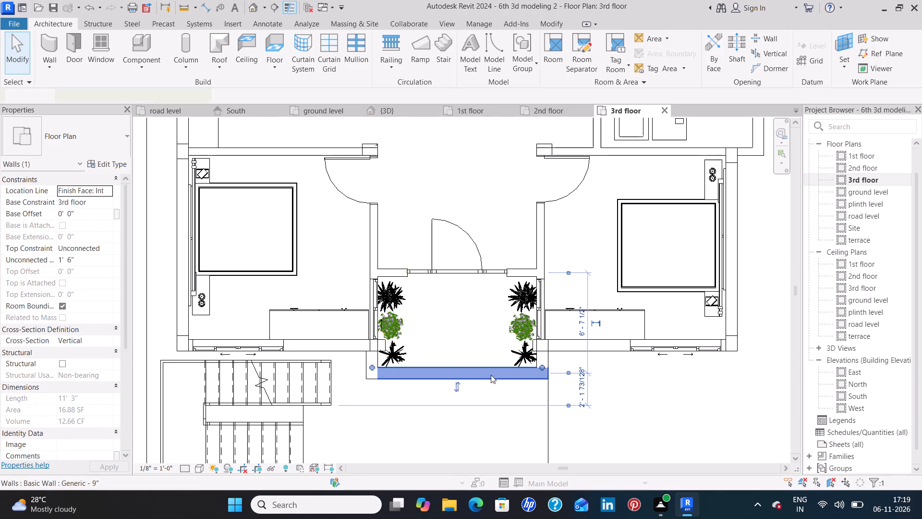
{"action": "left_click", "coordinate": [542, 361], "text": "ctrl"}
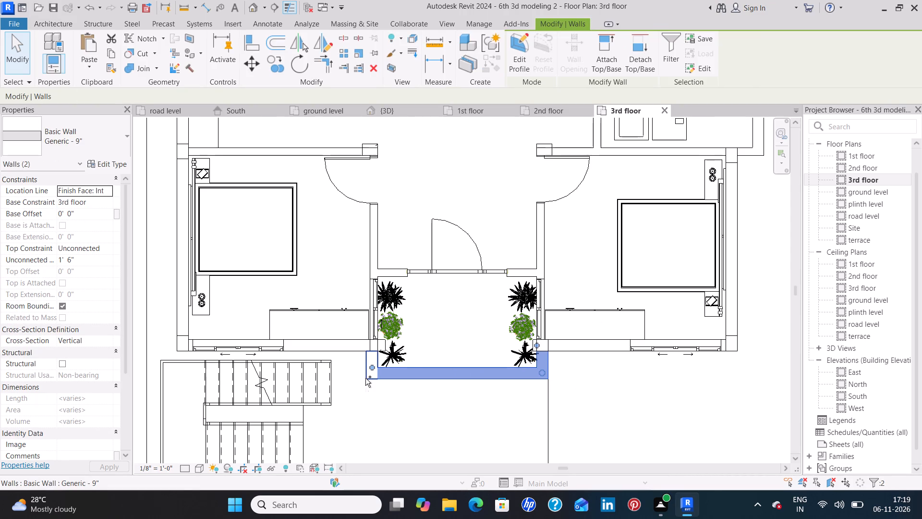
{"action": "left_click", "coordinate": [365, 378], "text": "ctrl"}
{"action": "key", "text": "BackSpace"}
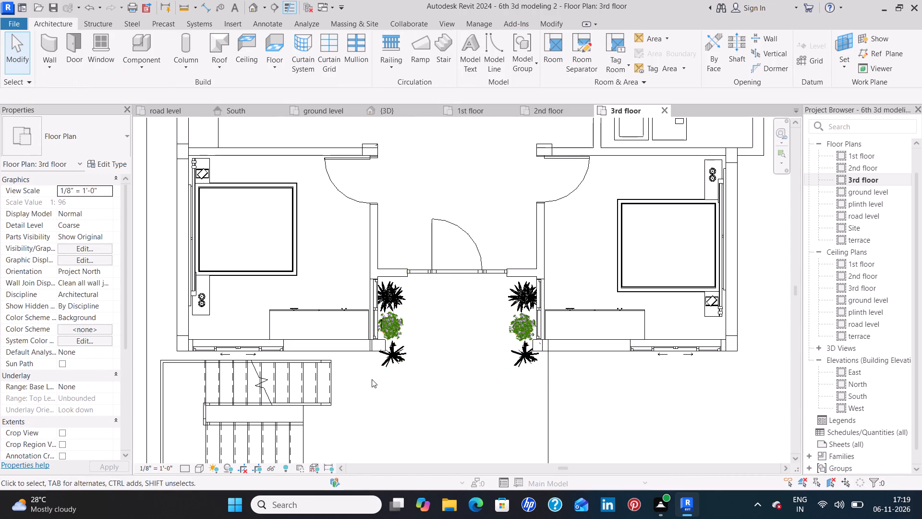
Examine the opened front entrance and staircase area on the ground level and 1st floor plans.
{"action": "scroll", "coordinate": [404, 379], "scroll_direction": "down", "scroll_amount": 7}
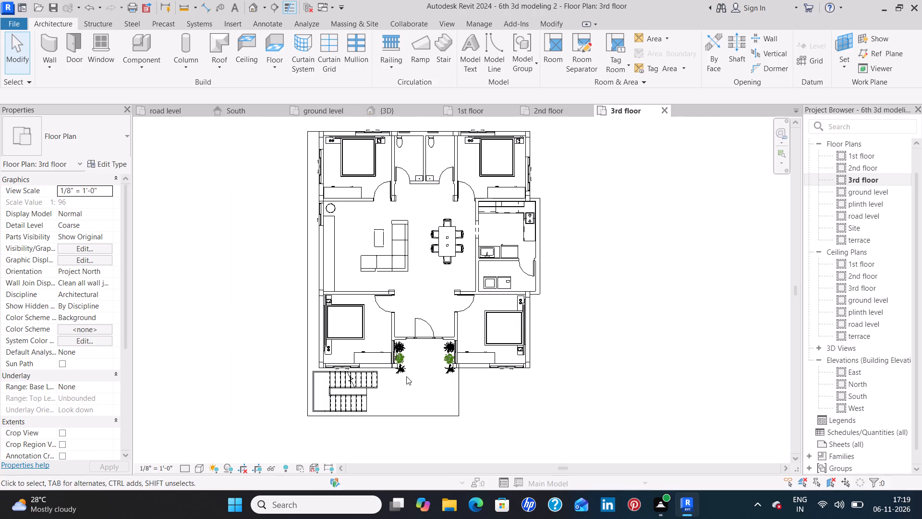
{"action": "left_click", "coordinate": [318, 112]}
{"action": "scroll", "coordinate": [449, 347], "scroll_direction": "down", "scroll_amount": 4}
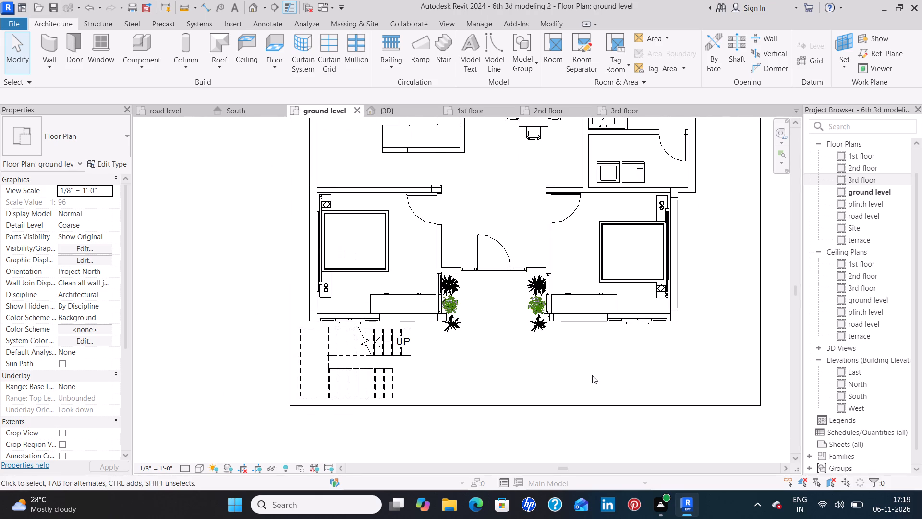
{"action": "scroll", "coordinate": [645, 376], "scroll_direction": "down", "scroll_amount": 2}
{"action": "middle_click_drag", "start_coordinate": [669, 367], "coordinate": [616, 378]}
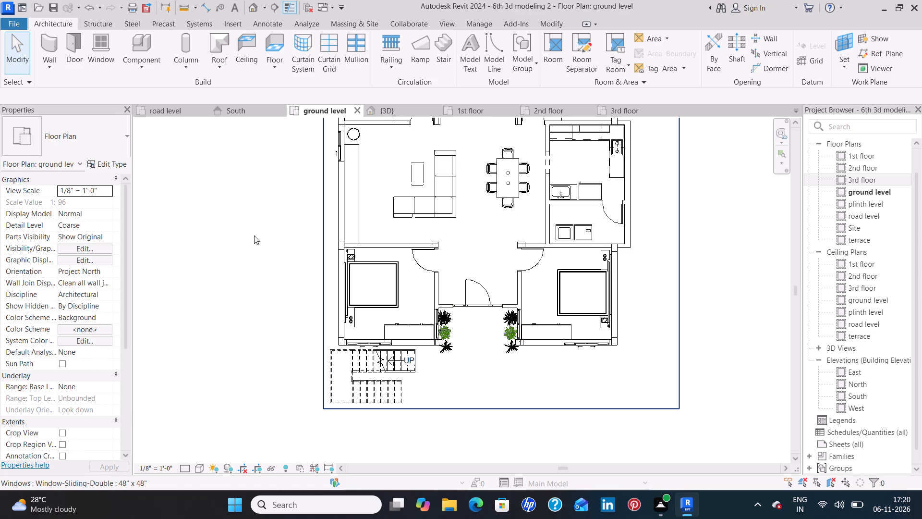
{"action": "left_click", "coordinate": [484, 109]}
{"action": "scroll", "coordinate": [390, 256], "scroll_direction": "down", "scroll_amount": 8}
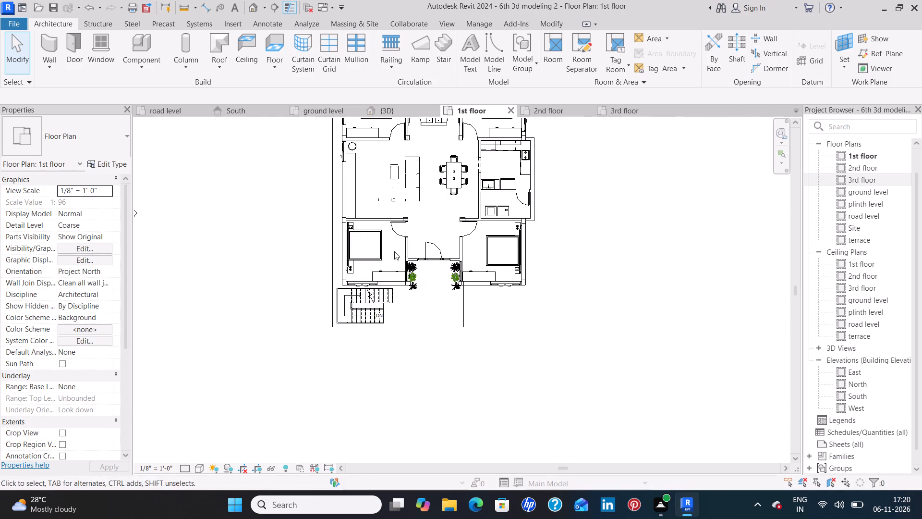
{"action": "middle_click_drag", "start_coordinate": [542, 234], "coordinate": [543, 292]}
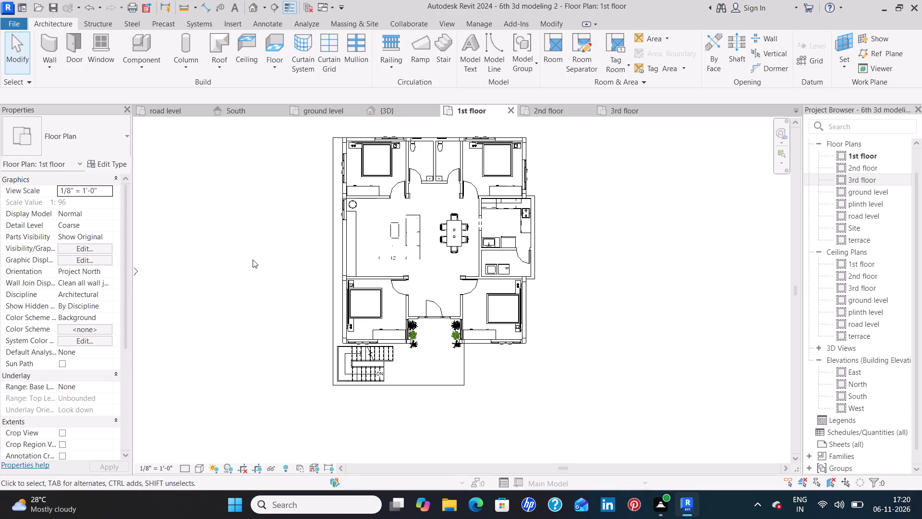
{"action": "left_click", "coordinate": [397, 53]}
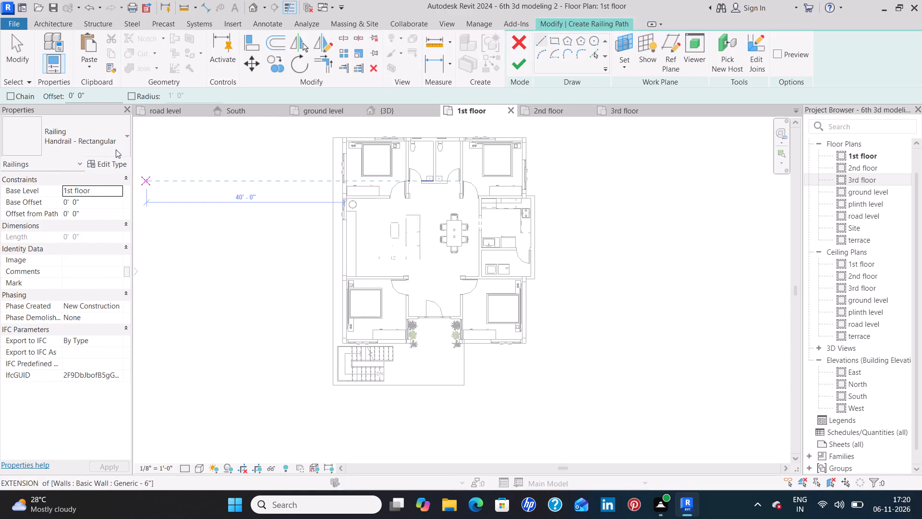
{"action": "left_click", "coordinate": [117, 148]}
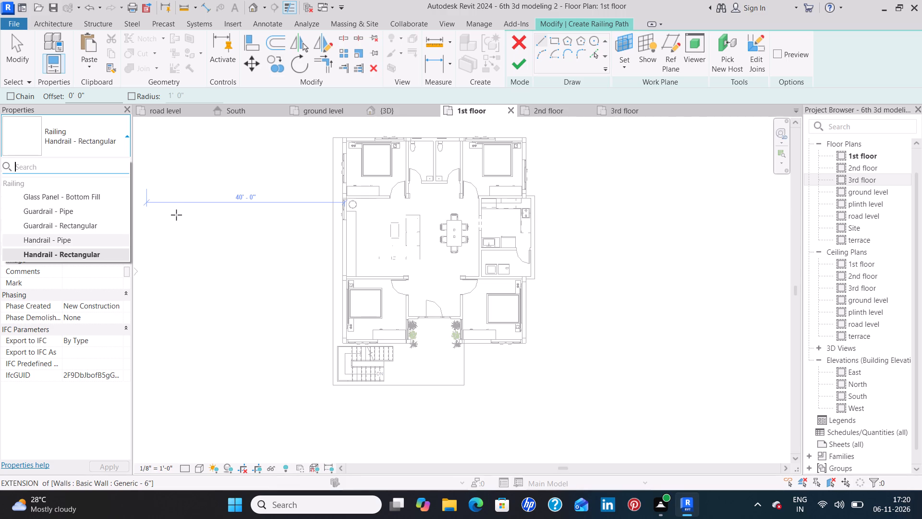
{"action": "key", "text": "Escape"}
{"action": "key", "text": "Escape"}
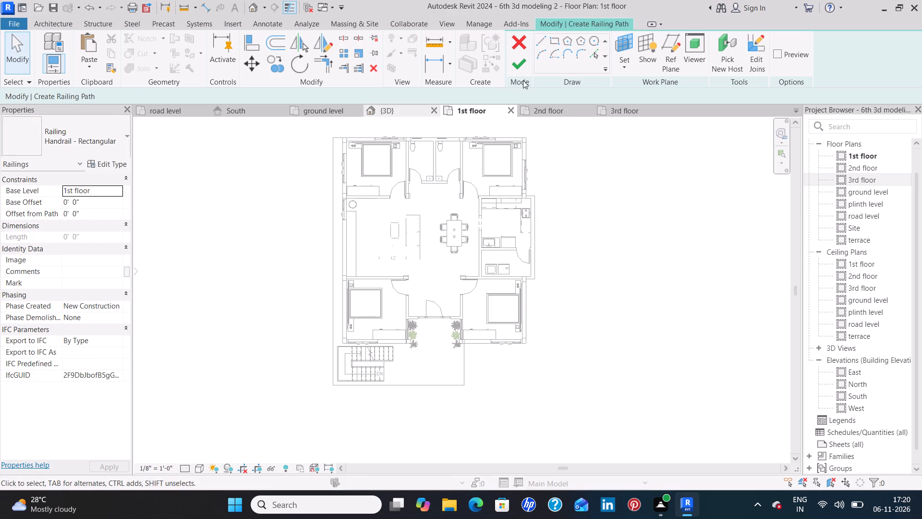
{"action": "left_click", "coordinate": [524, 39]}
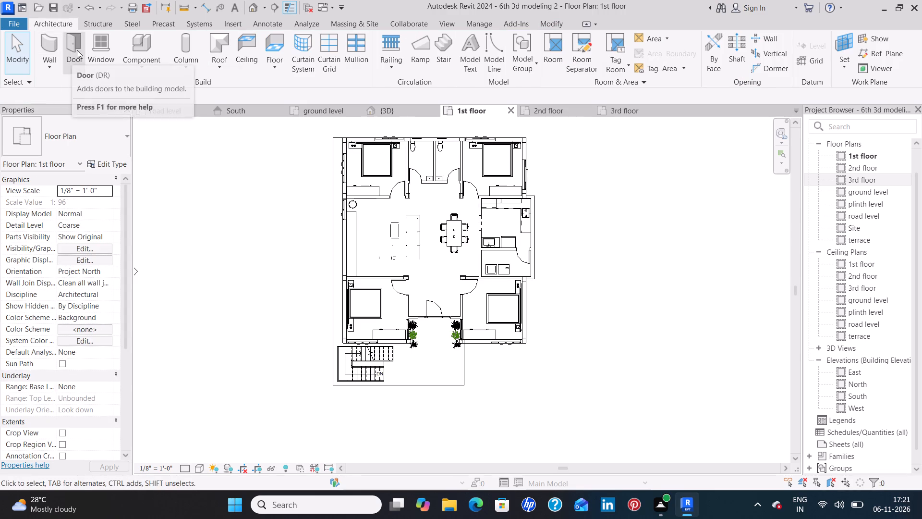
Draw Generic - 9" walls, unconnected height 1', along the 1st floor slab's west edge, south edge and short east edge up to the bedroom wall.
{"action": "left_click", "coordinate": [50, 49]}
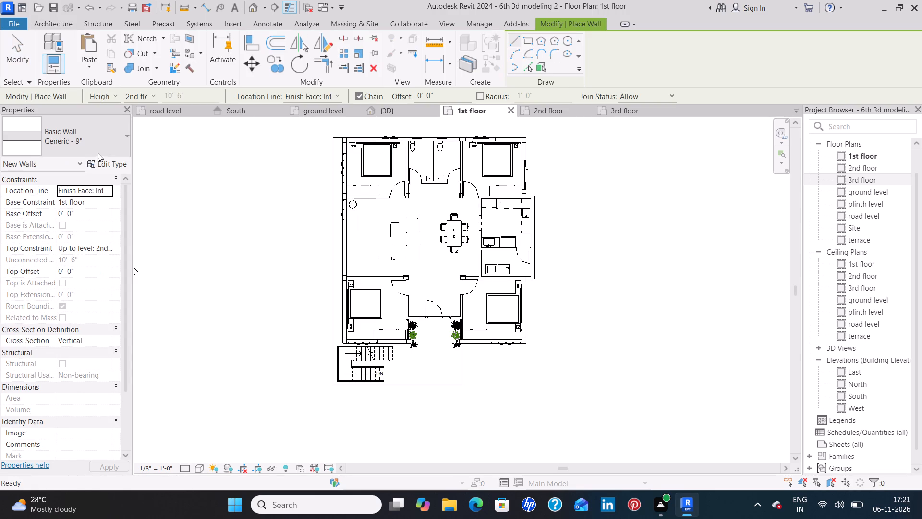
{"action": "scroll", "coordinate": [338, 136], "scroll_direction": "up", "scroll_amount": 2}
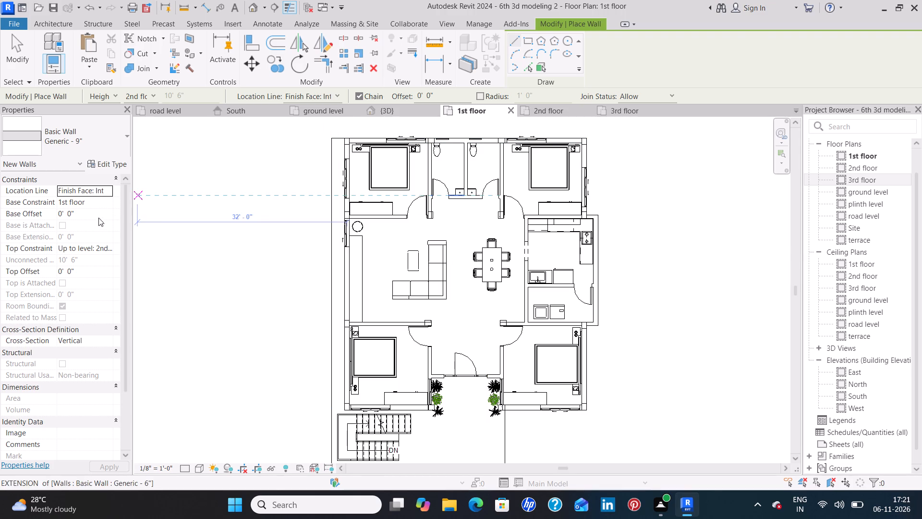
{"action": "left_click", "coordinate": [109, 249]}
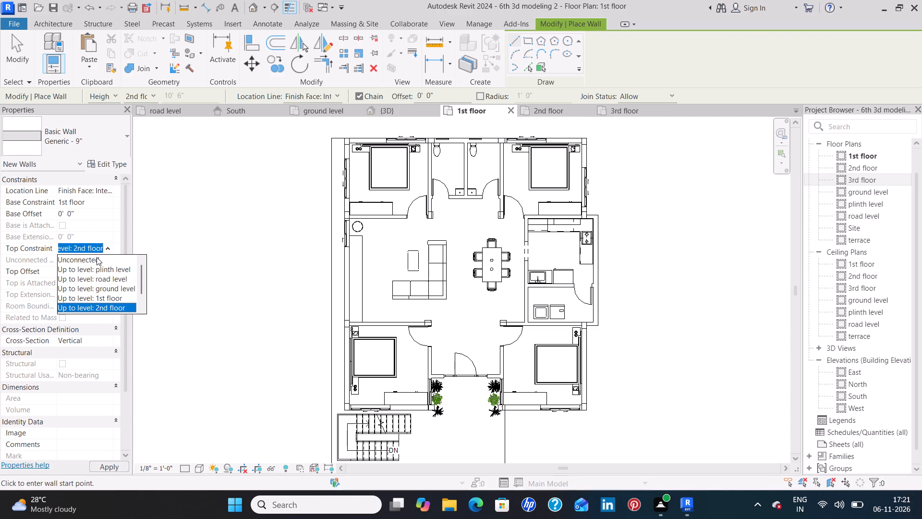
{"action": "left_click", "coordinate": [97, 257]}
{"action": "left_click", "coordinate": [87, 261]}
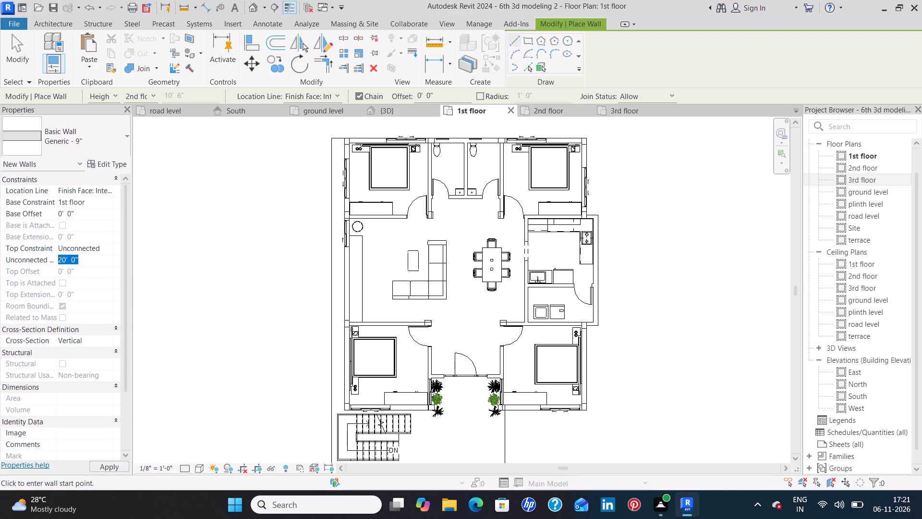
{"action": "key", "text": "BackSpace"}
{"action": "type", "text": "1'"}
{"action": "key", "text": "Return"}
{"action": "left_click", "coordinate": [105, 470]}
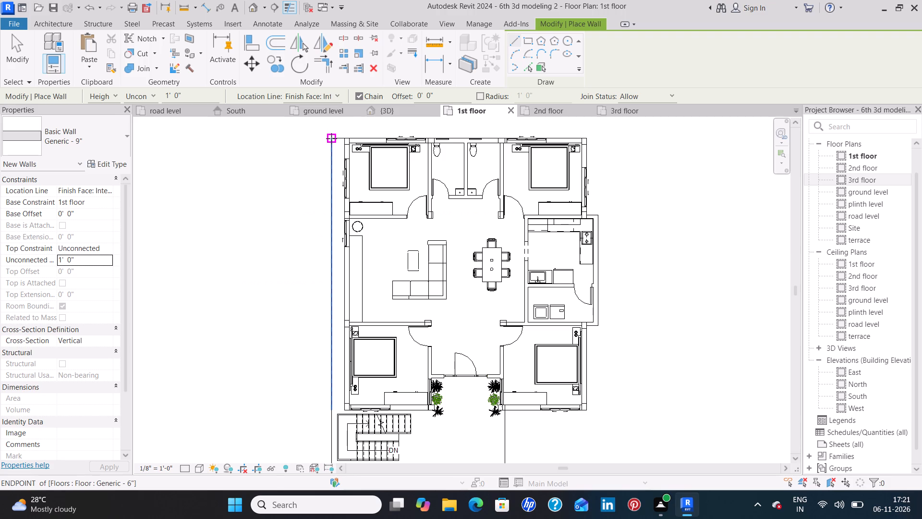
{"action": "left_click", "coordinate": [331, 138]}
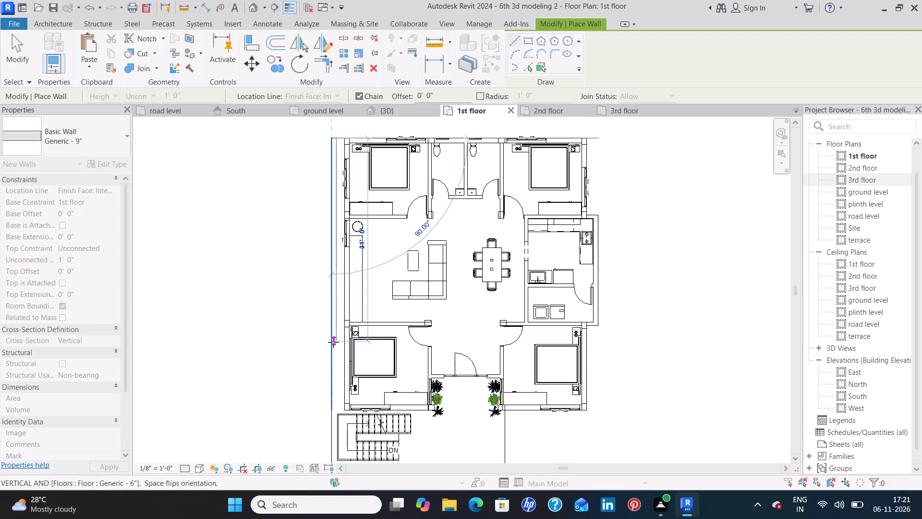
{"action": "middle_click_drag", "start_coordinate": [333, 342], "coordinate": [321, 204]}
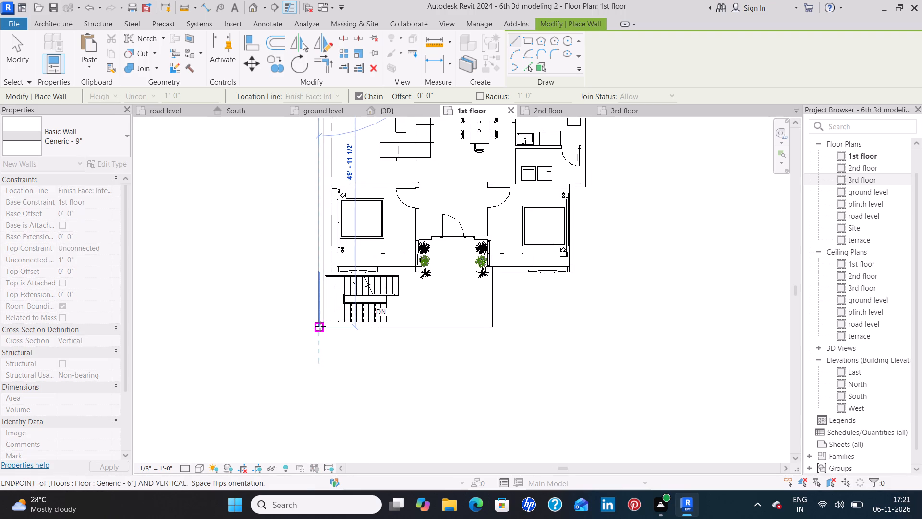
{"action": "left_click", "coordinate": [320, 328]}
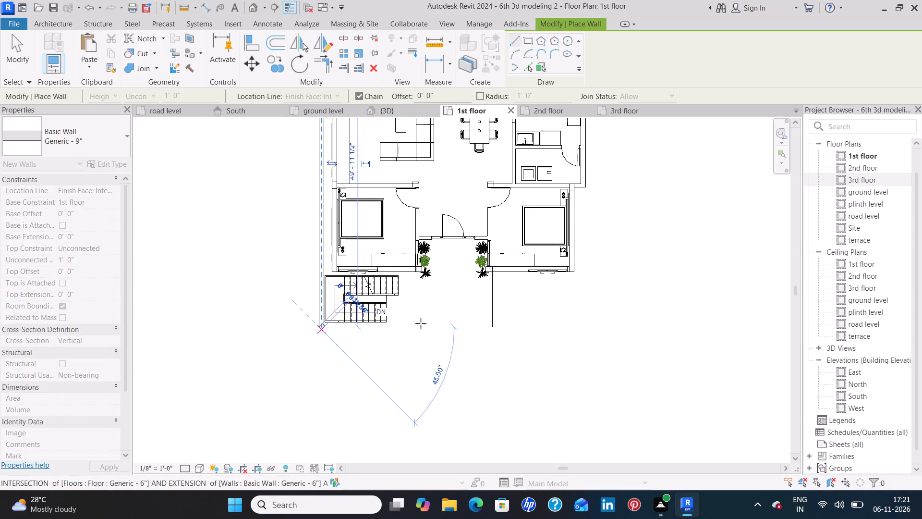
{"action": "left_click", "coordinate": [488, 324]}
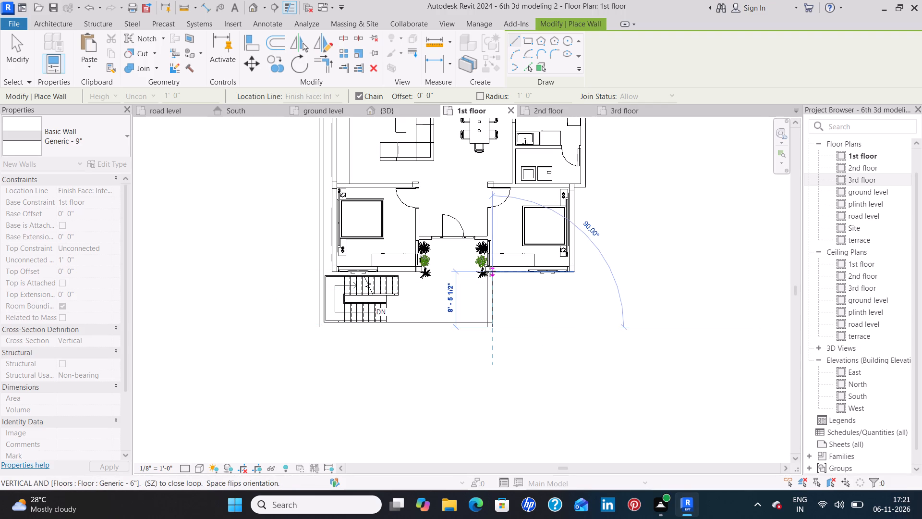
{"action": "left_click", "coordinate": [490, 271]}
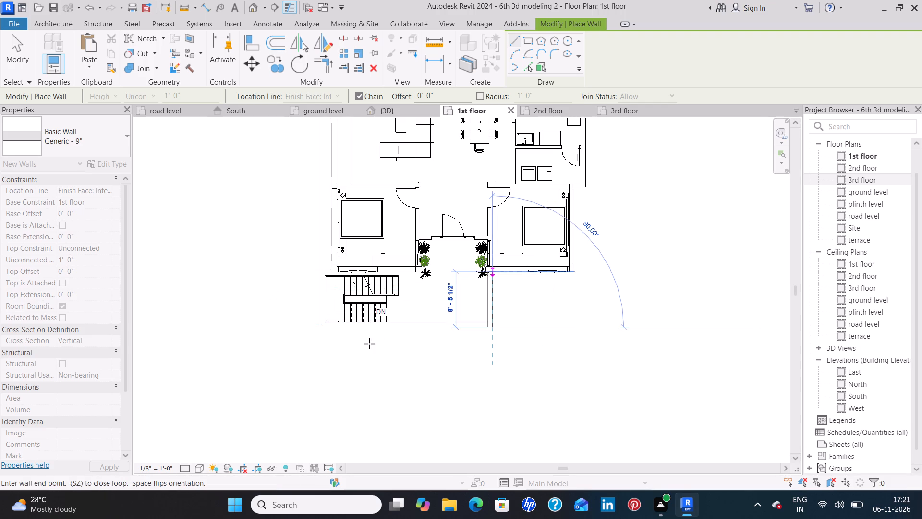
{"action": "key", "text": "Escape"}
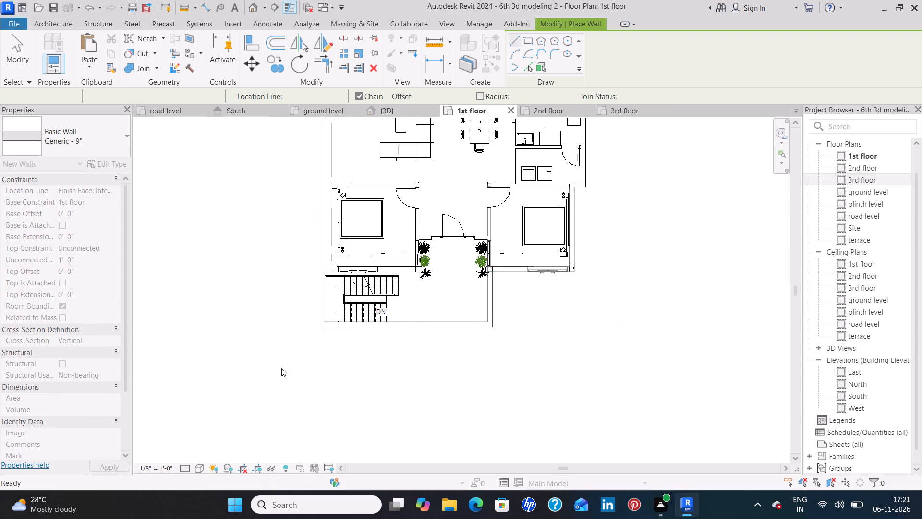
{"action": "key", "text": "Escape"}
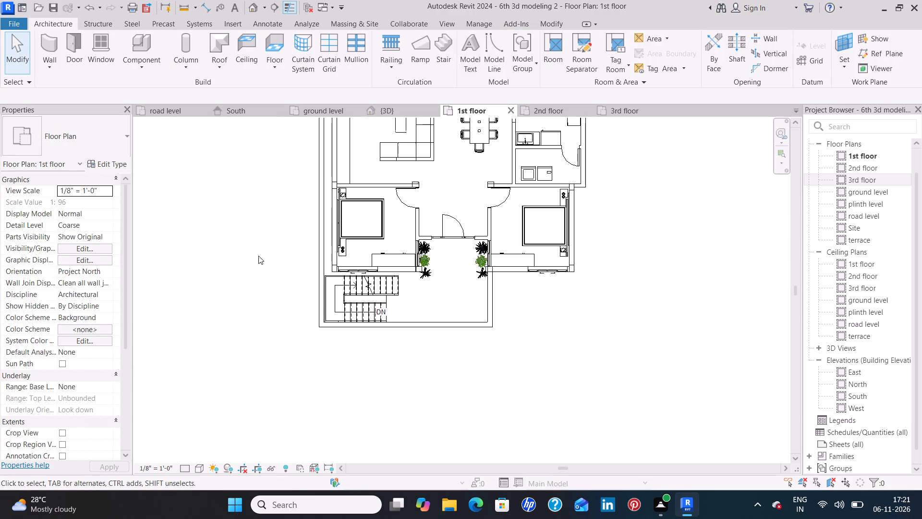
Start a Glass Panel - Bottom Fill railing on the 1st floor with 1' base offset, sketching its path along the west boundary wall's centreline.
{"action": "middle_click_drag", "start_coordinate": [258, 255], "coordinate": [220, 364]}
{"action": "scroll", "coordinate": [219, 358], "scroll_direction": "down", "scroll_amount": 1}
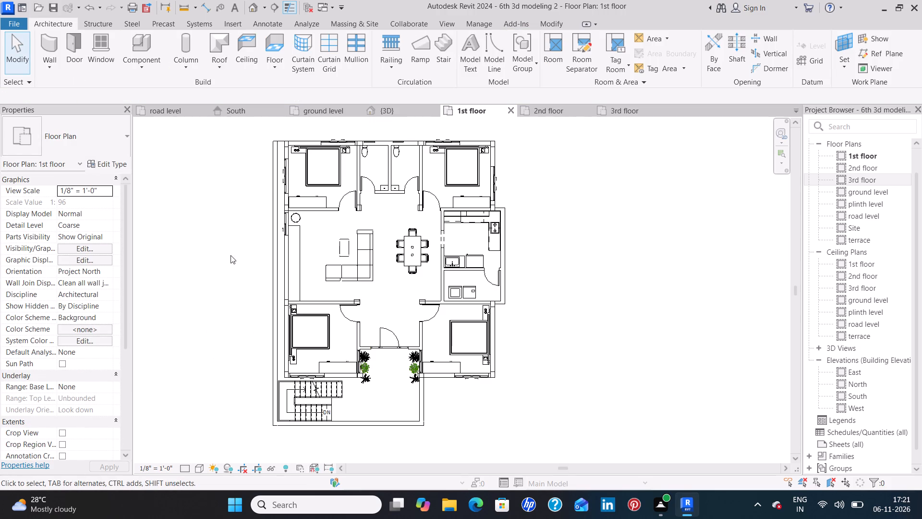
{"action": "left_click", "coordinate": [391, 49]}
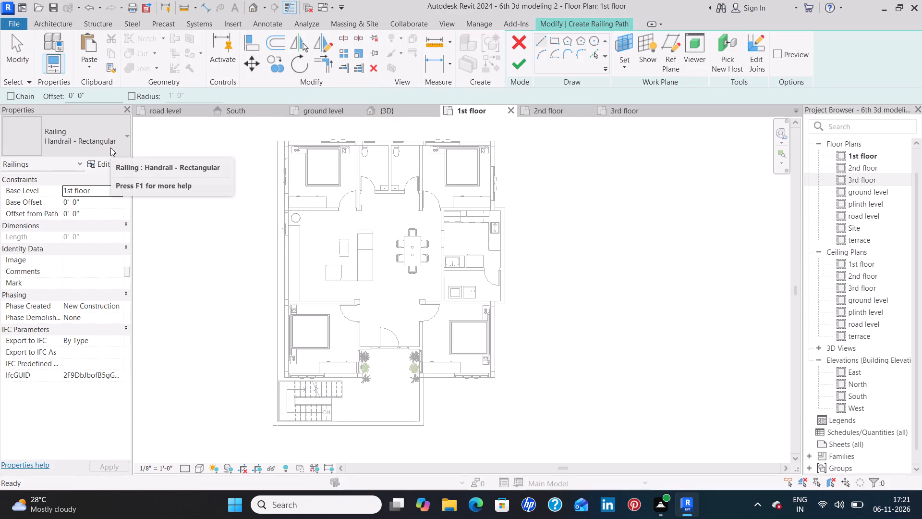
{"action": "left_click", "coordinate": [115, 142]}
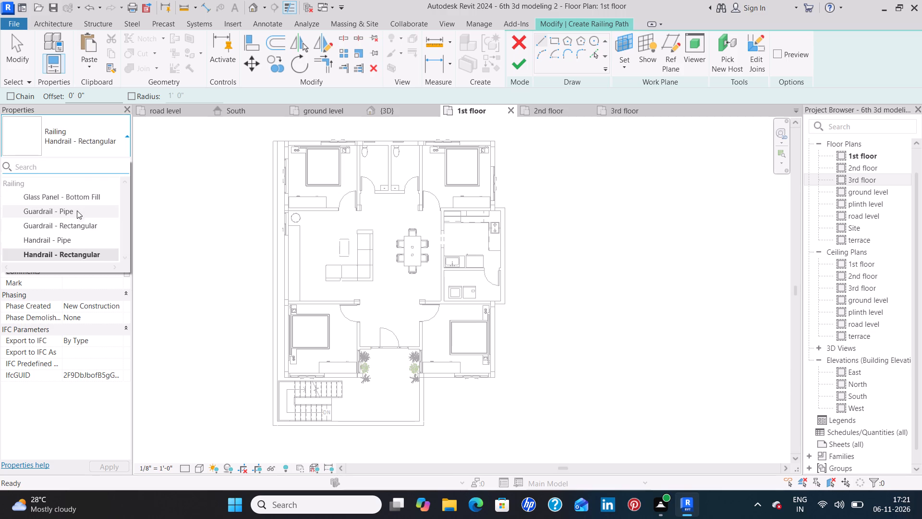
{"action": "left_click", "coordinate": [97, 198]}
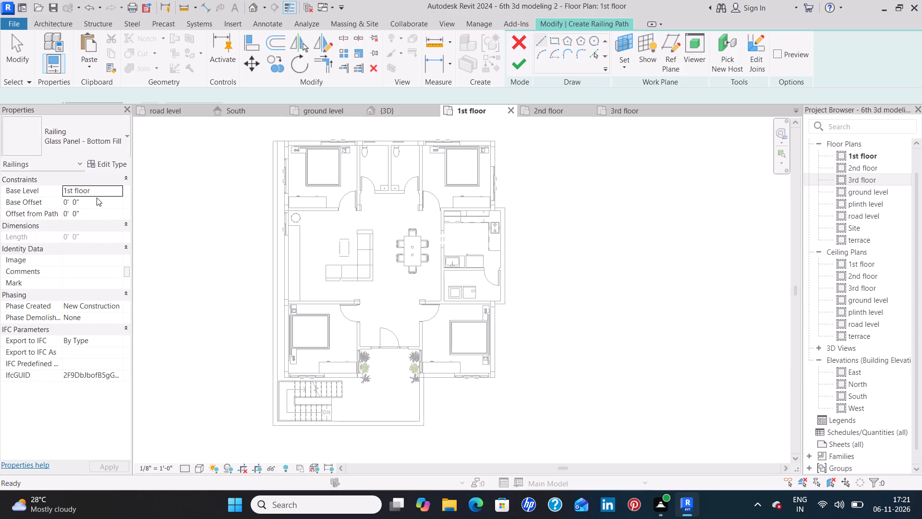
{"action": "left_click", "coordinate": [99, 201]}
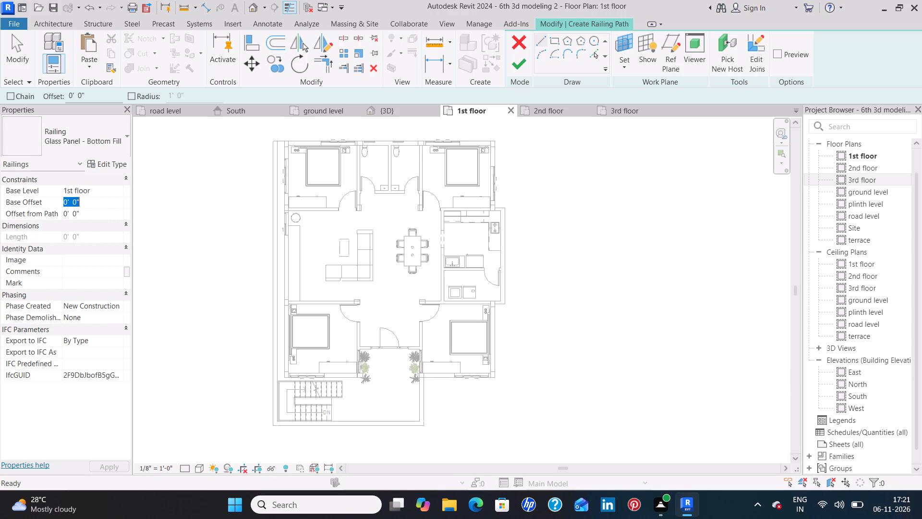
{"action": "key", "text": "BackSpace"}
{"action": "type", "text": "1'"}
{"action": "key", "text": "Return"}
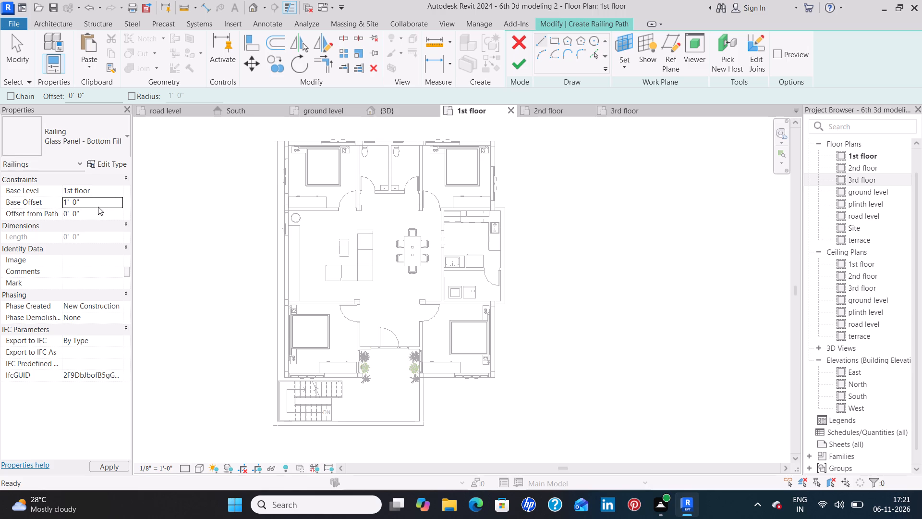
{"action": "scroll", "coordinate": [277, 149], "scroll_direction": "up", "scroll_amount": 4}
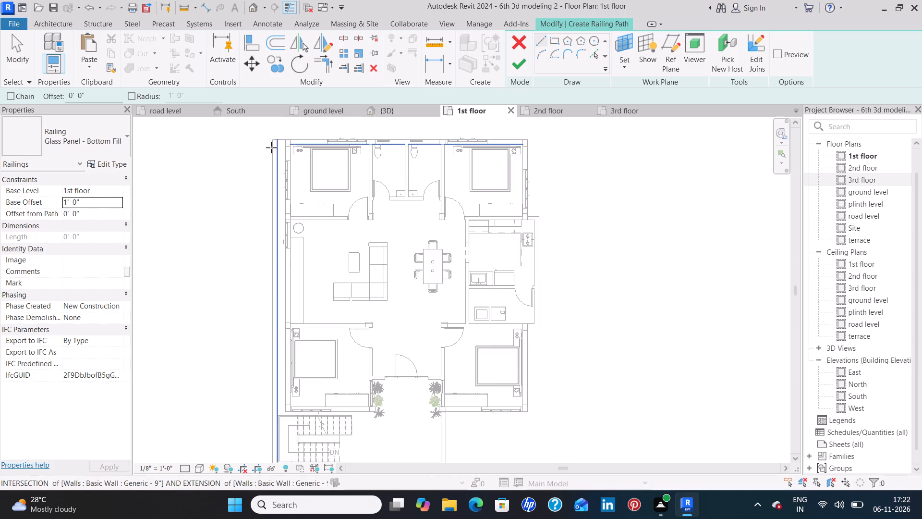
{"action": "scroll", "coordinate": [270, 148], "scroll_direction": "up", "scroll_amount": 4}
{"action": "left_click", "coordinate": [278, 127]}
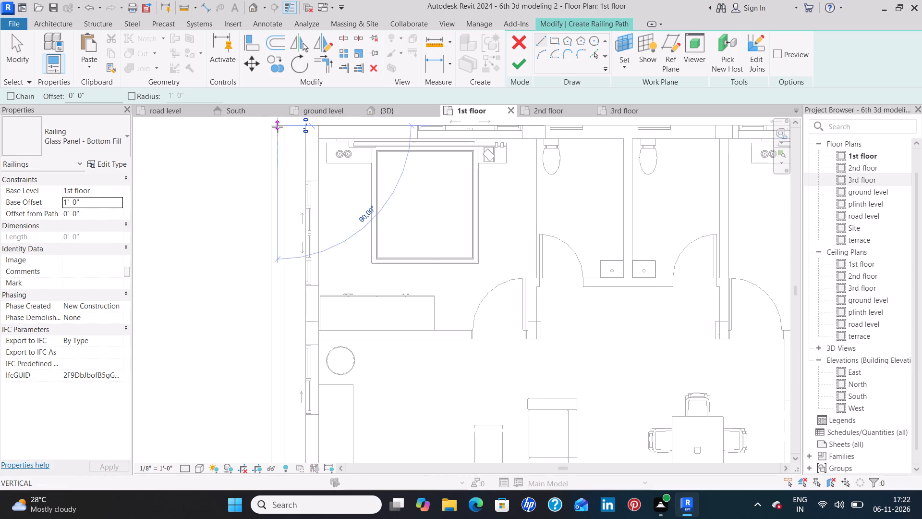
{"action": "scroll", "coordinate": [277, 358], "scroll_direction": "down", "scroll_amount": 4}
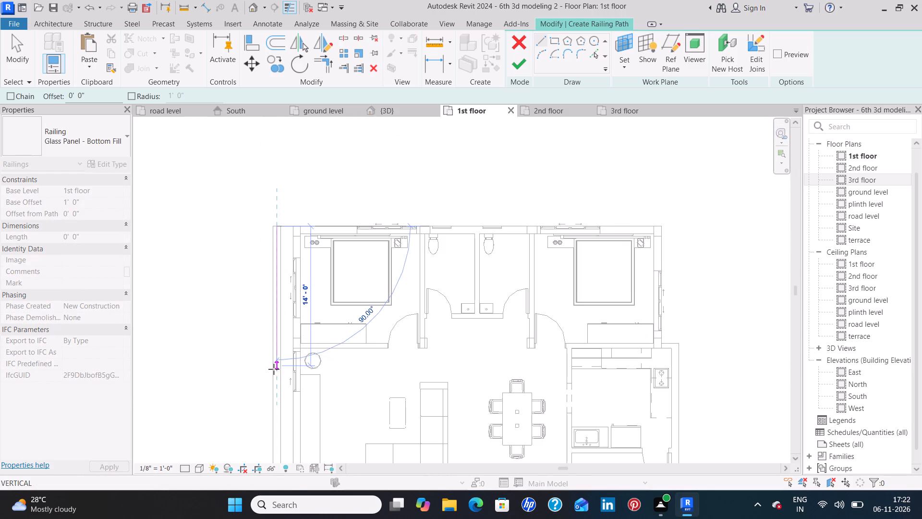
{"action": "middle_click_drag", "start_coordinate": [274, 369], "coordinate": [274, 233]}
{"action": "middle_click_drag", "start_coordinate": [274, 382], "coordinate": [274, 270]}
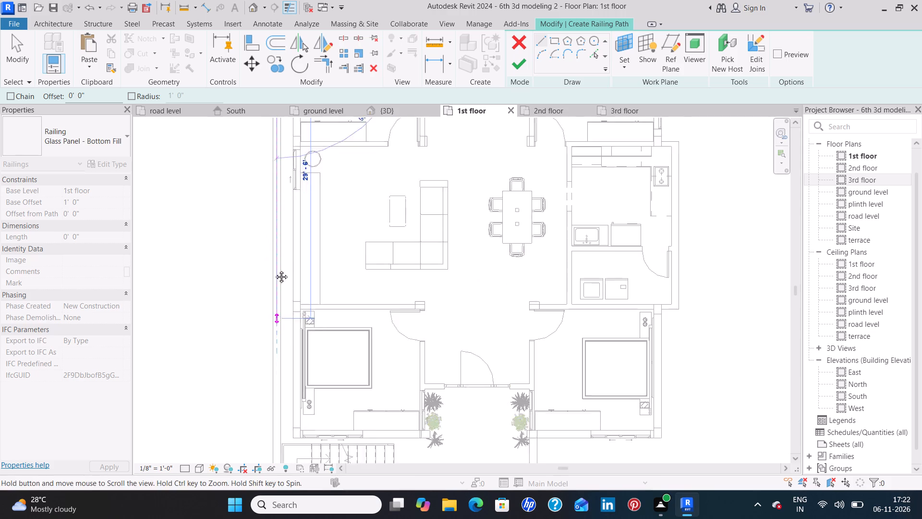
{"action": "middle_click_drag", "start_coordinate": [274, 270], "coordinate": [274, 235]}
{"action": "middle_click_drag", "start_coordinate": [276, 390], "coordinate": [276, 284]}
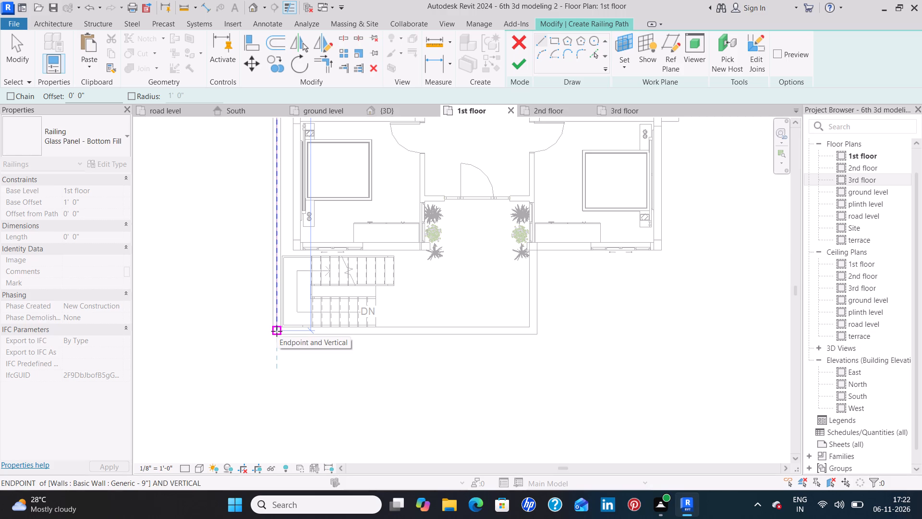
{"action": "left_click", "coordinate": [277, 331]}
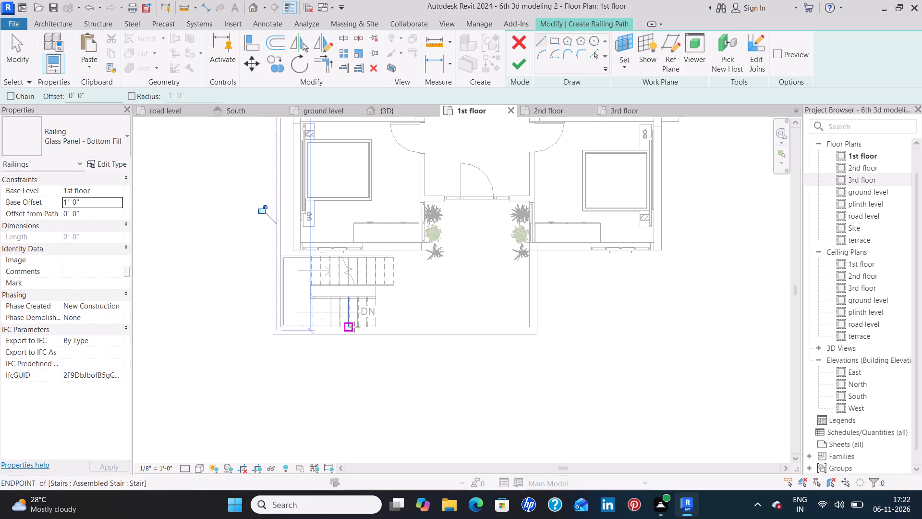
Continue the railing path about 25' 9" along the south boundary wall and about 8' 1" up the east one, and finish the railing.
{"action": "left_click", "coordinate": [276, 330]}
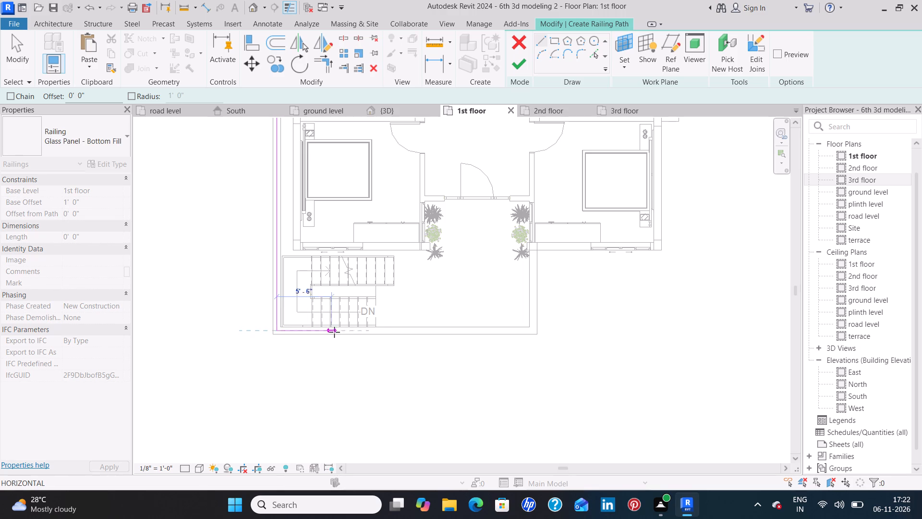
{"action": "left_click", "coordinate": [535, 332]}
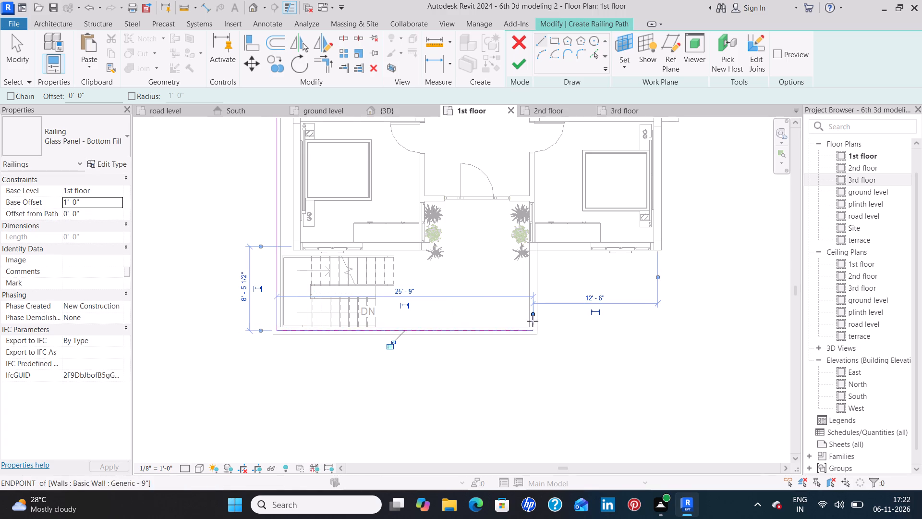
{"action": "left_click", "coordinate": [532, 330]}
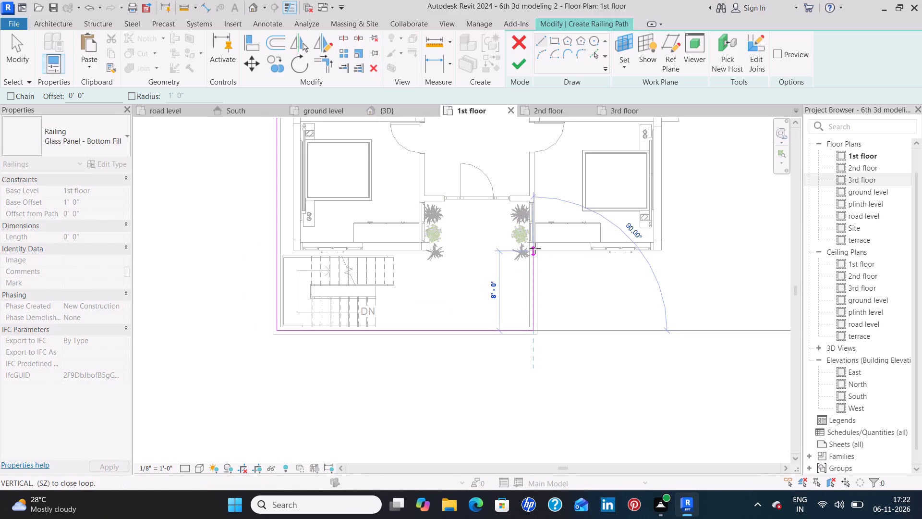
{"action": "scroll", "coordinate": [533, 251], "scroll_direction": "up", "scroll_amount": 4}
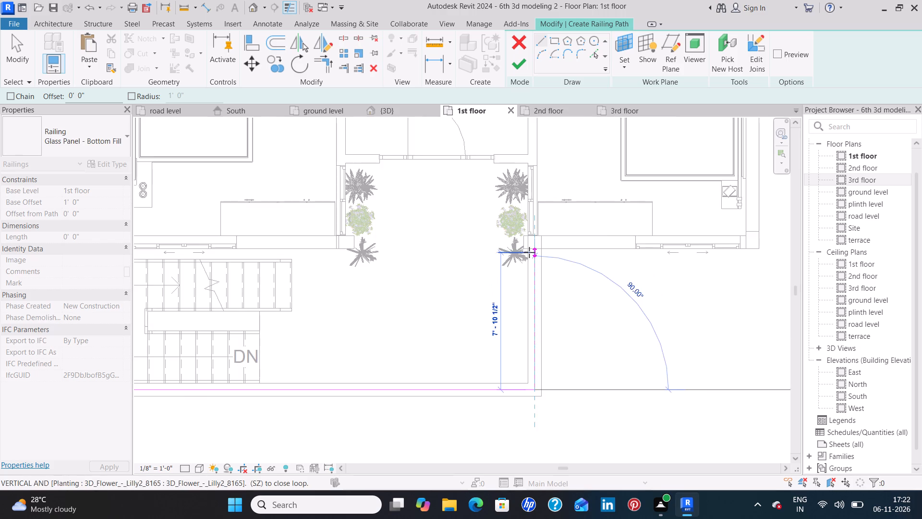
{"action": "scroll", "coordinate": [529, 252], "scroll_direction": "up", "scroll_amount": 4}
{"action": "left_click", "coordinate": [541, 251]}
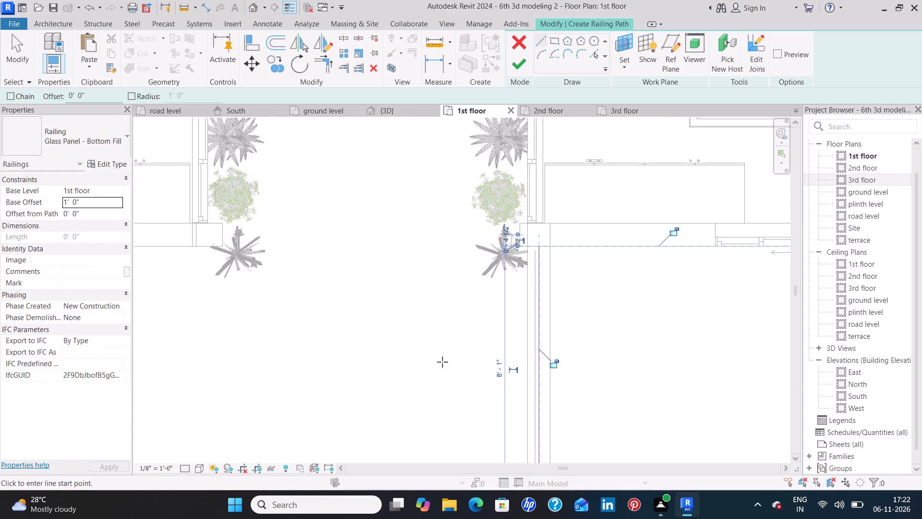
{"action": "key", "text": "Escape"}
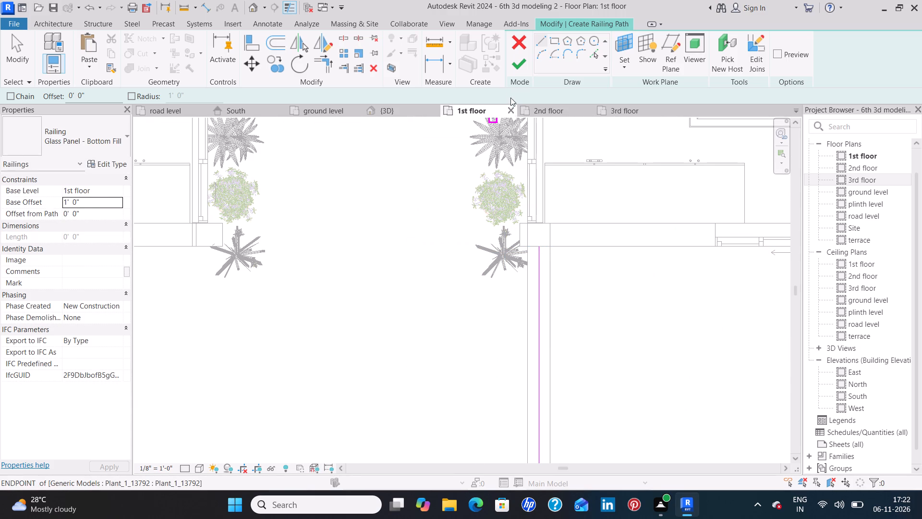
{"action": "left_click", "coordinate": [520, 66]}
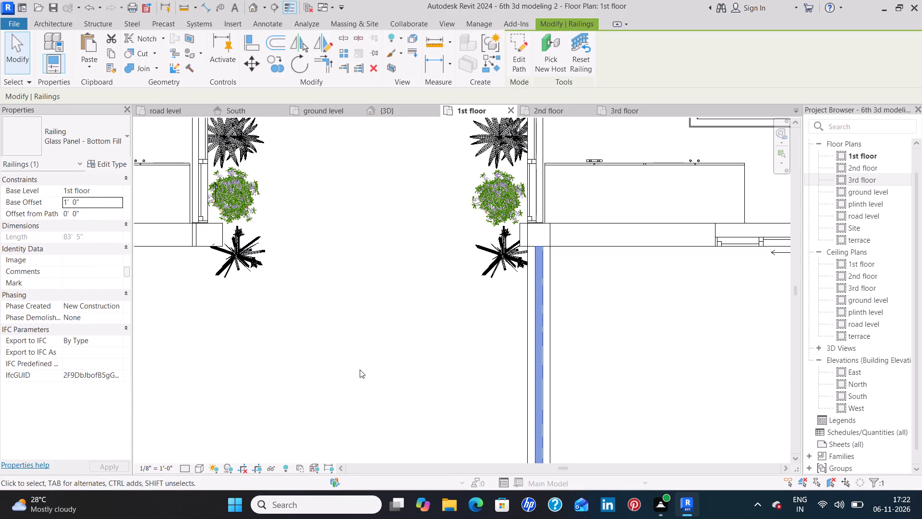
{"action": "left_click", "coordinate": [596, 347]}
Inspect the new 1st floor boundary walls and glass panel railing in 3D from the front and side, and check the ground level plan.
{"action": "scroll", "coordinate": [596, 347], "scroll_direction": "down", "scroll_amount": 8}
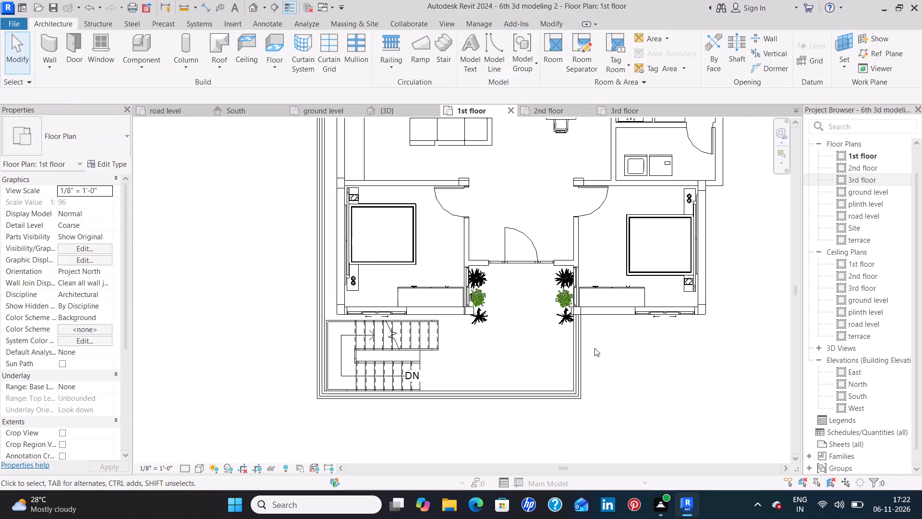
{"action": "left_click", "coordinate": [389, 107]}
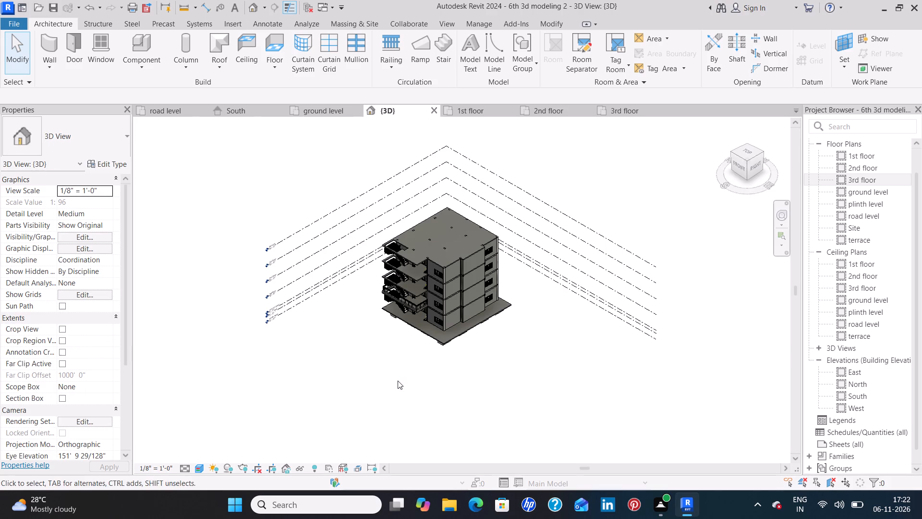
{"action": "scroll", "coordinate": [390, 328], "scroll_direction": "up", "scroll_amount": 5}
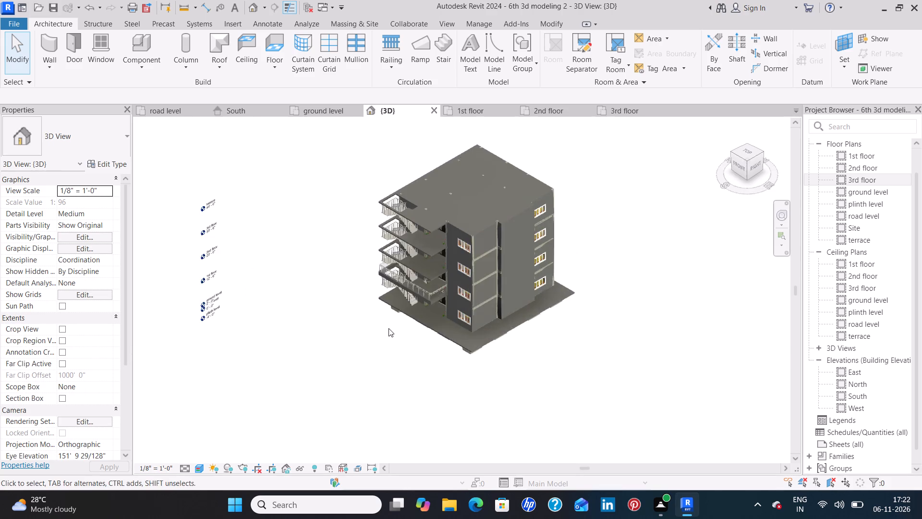
{"action": "scroll", "coordinate": [388, 328], "scroll_direction": "up", "scroll_amount": 7}
{"action": "scroll", "coordinate": [546, 237], "scroll_direction": "up", "scroll_amount": 3}
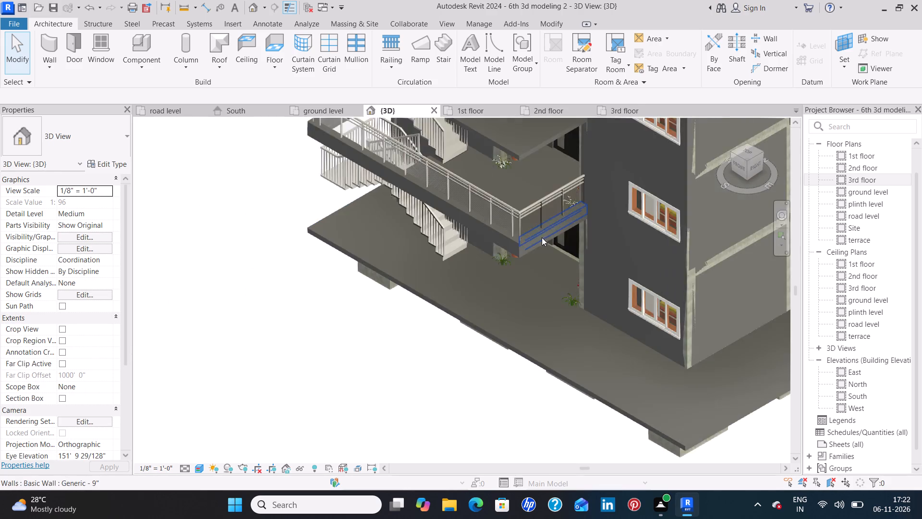
{"action": "middle_click_drag", "start_coordinate": [504, 293], "coordinate": [522, 381]}
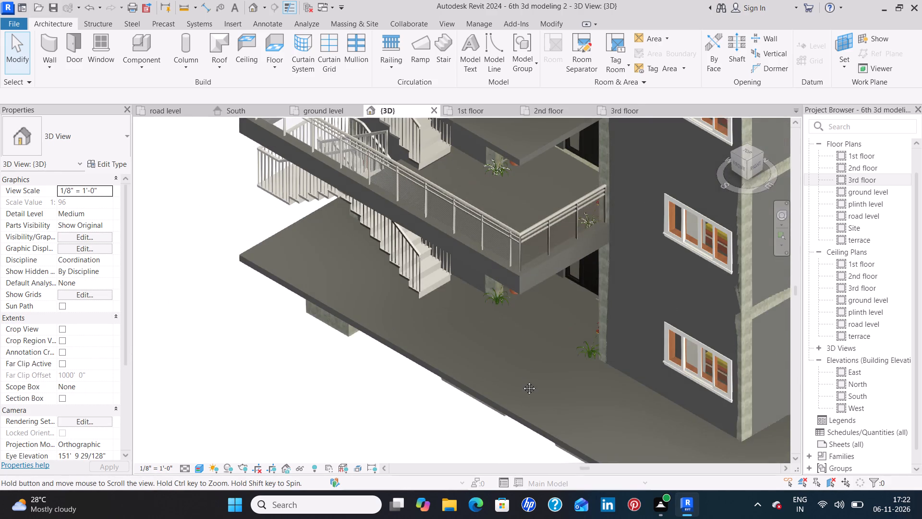
{"action": "middle_click_drag", "start_coordinate": [522, 381], "coordinate": [525, 403]}
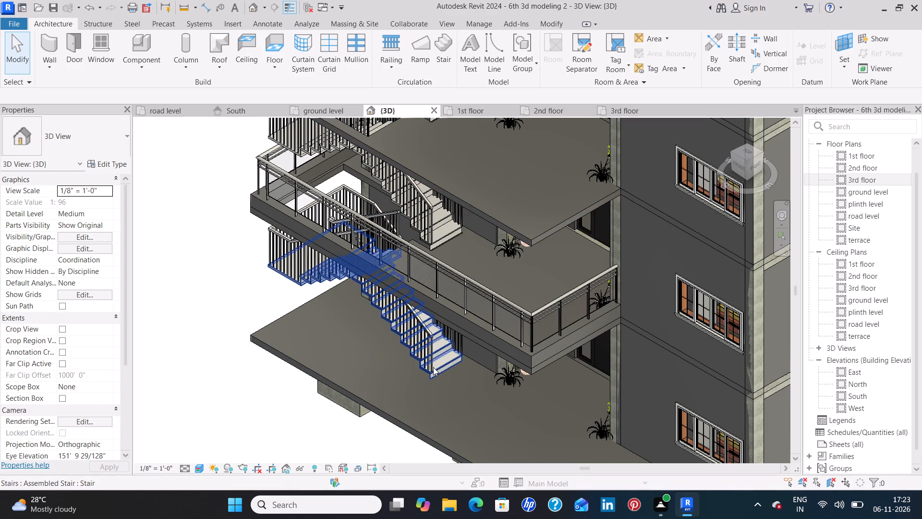
{"action": "middle_click_drag", "start_coordinate": [392, 400], "coordinate": [478, 406], "text": "shift"}
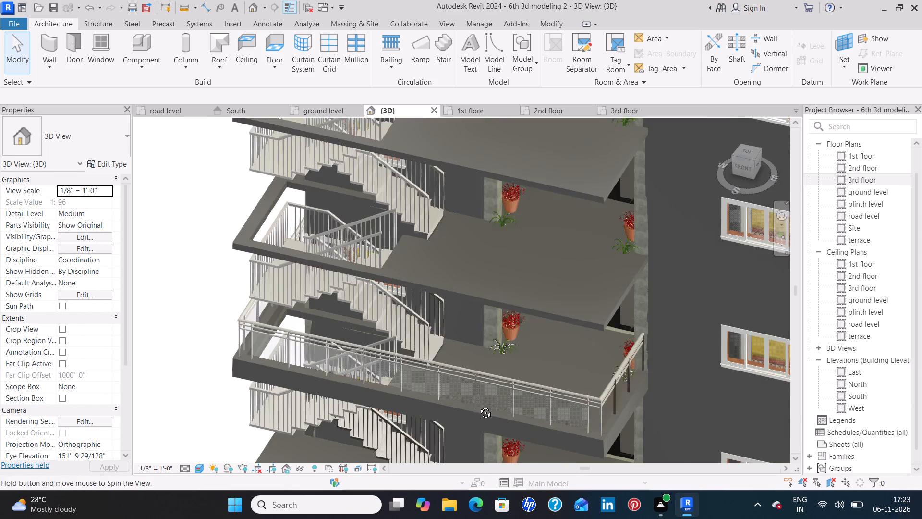
{"action": "middle_click_drag", "start_coordinate": [478, 406], "coordinate": [495, 303], "text": "shift"}
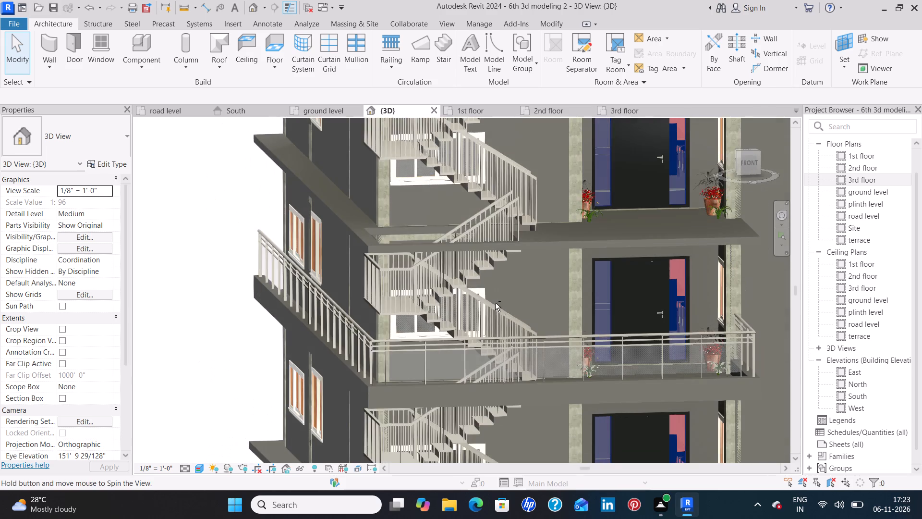
{"action": "scroll", "coordinate": [493, 307], "scroll_direction": "up", "scroll_amount": 1, "text": "shift"}
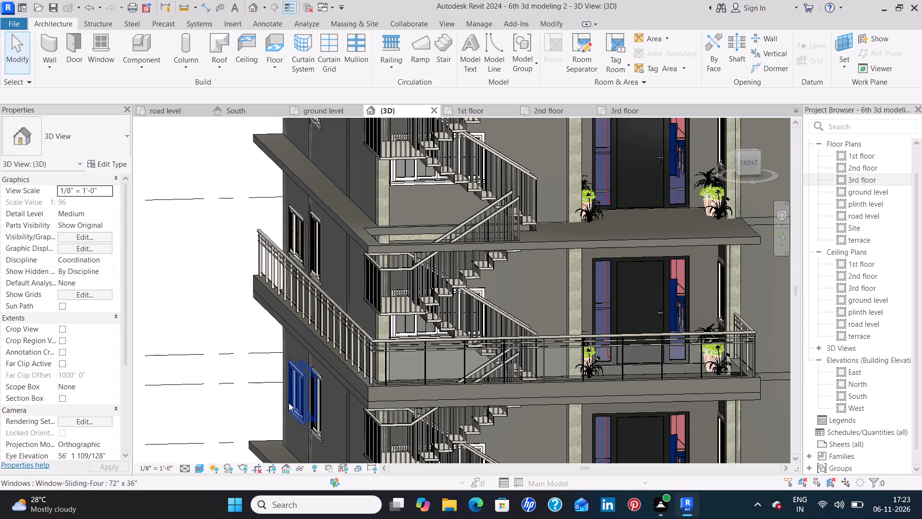
{"action": "left_click", "coordinate": [315, 114]}
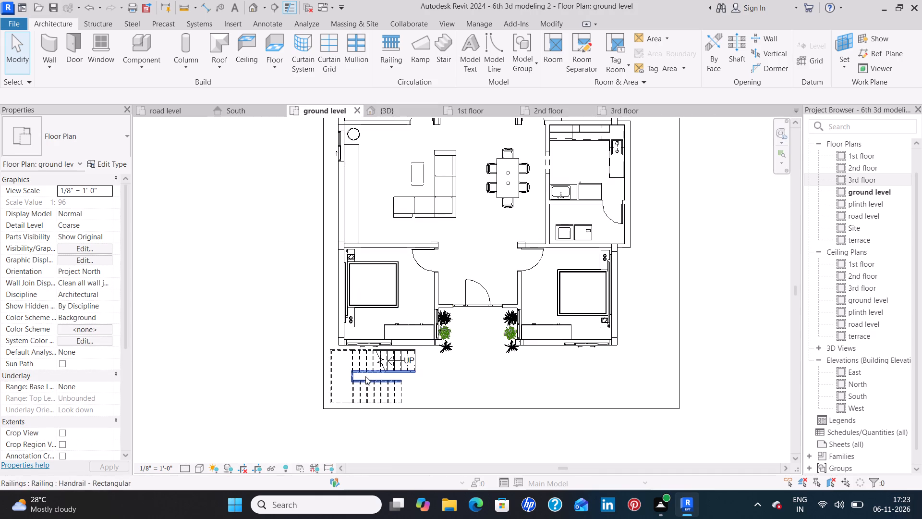
Copy the three 1' boundary walls and the glass panel railing from the 1st floor, pasting them aligned to the 2nd floor and 3rd floor levels.
{"action": "left_click", "coordinate": [489, 106]}
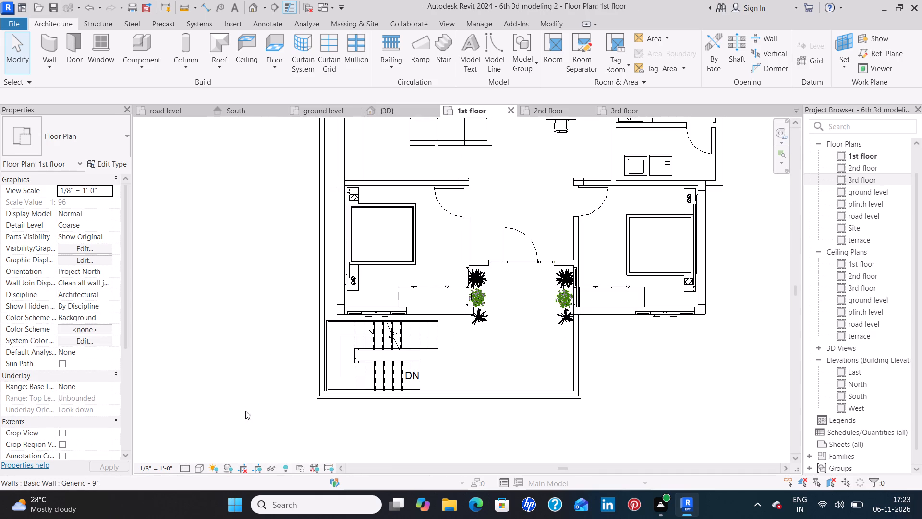
{"action": "left_click", "coordinate": [331, 403]}
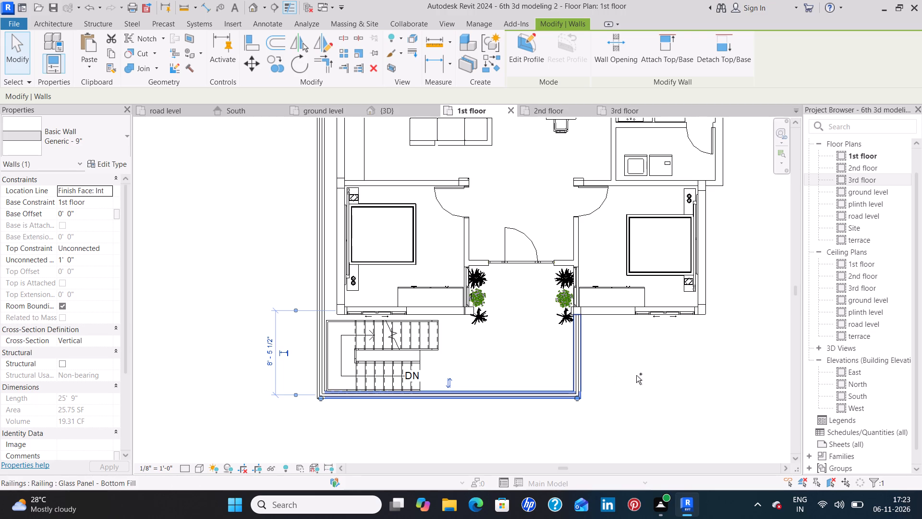
{"action": "scroll", "coordinate": [586, 374], "scroll_direction": "up", "scroll_amount": 3, "text": "ctrl"}
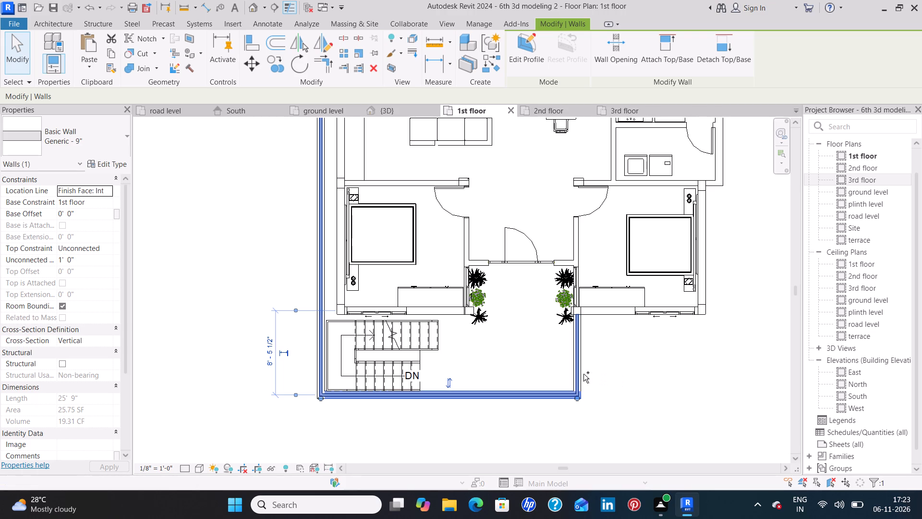
{"action": "left_click", "coordinate": [583, 374], "text": "ctrl"}
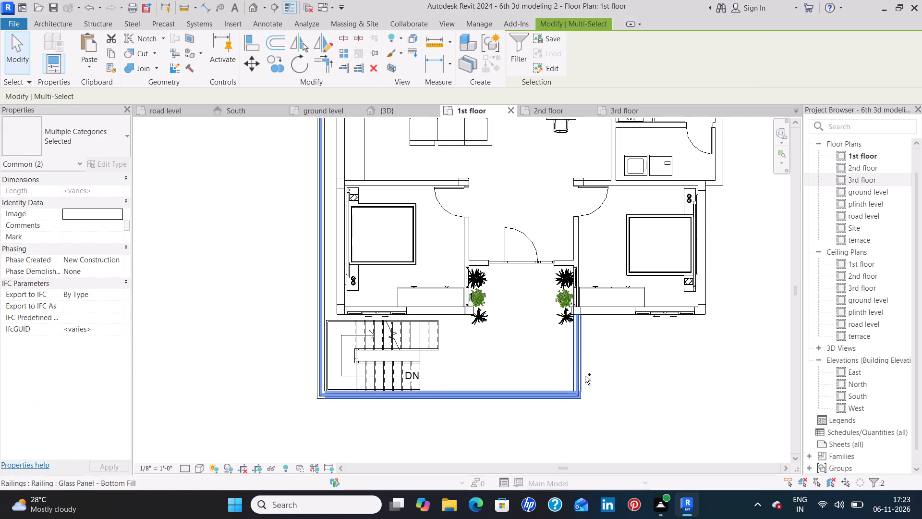
{"action": "left_click", "coordinate": [585, 376], "text": "ctrl"}
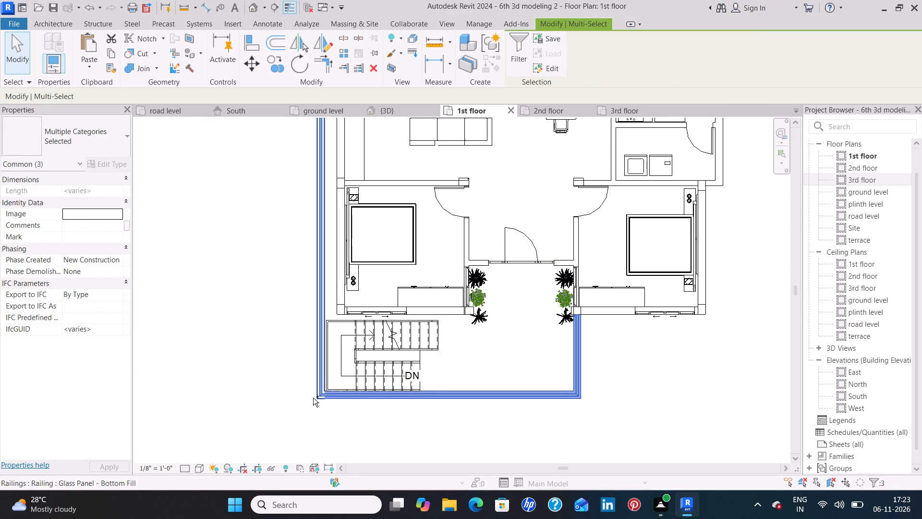
{"action": "left_click", "coordinate": [313, 398], "text": "ctrl"}
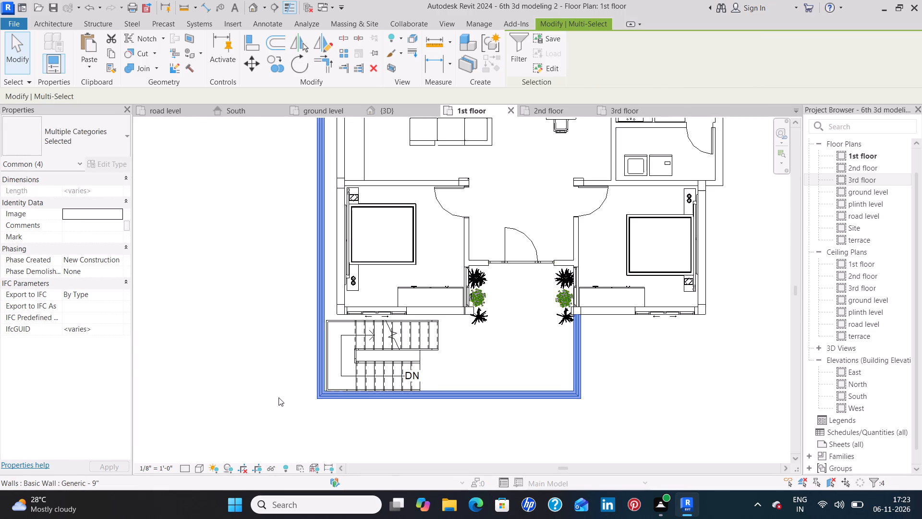
{"action": "left_click", "coordinate": [108, 54]}
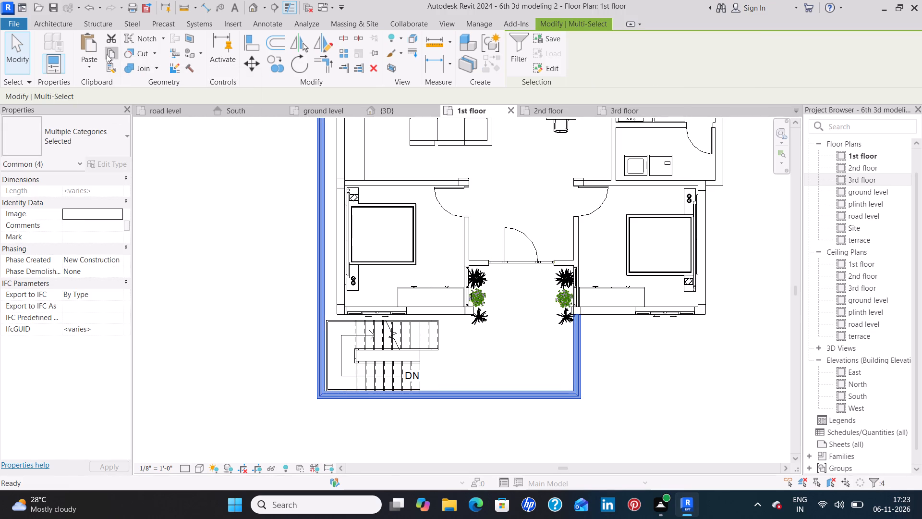
{"action": "left_click", "coordinate": [87, 66]}
{"action": "left_click", "coordinate": [125, 112]}
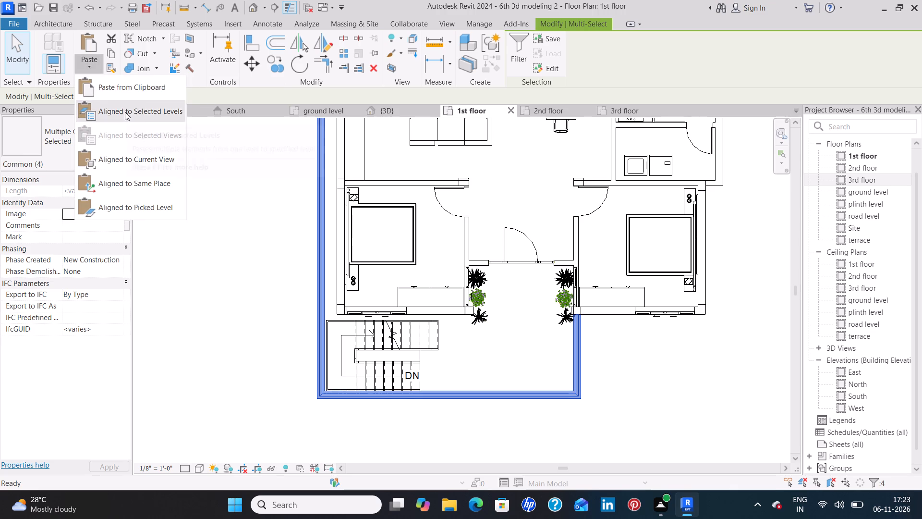
{"action": "left_click", "coordinate": [416, 184]}
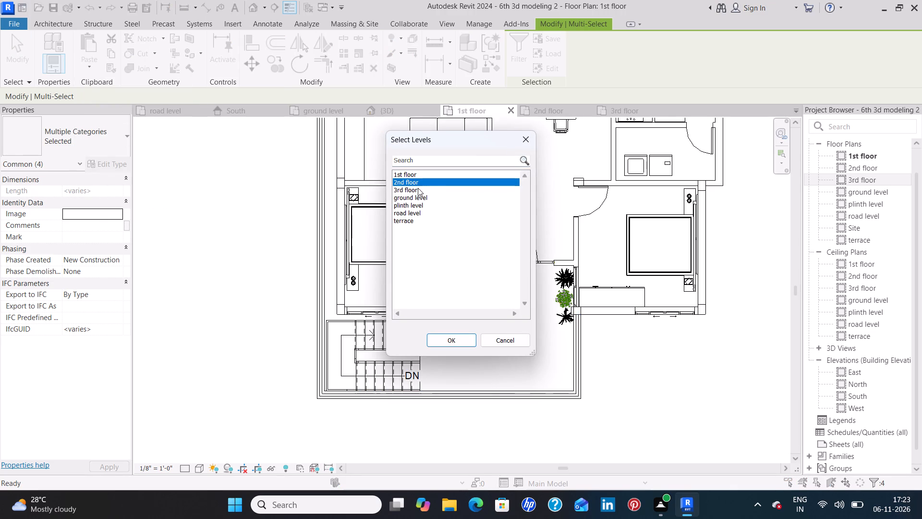
{"action": "left_click", "coordinate": [416, 191], "text": "shift"}
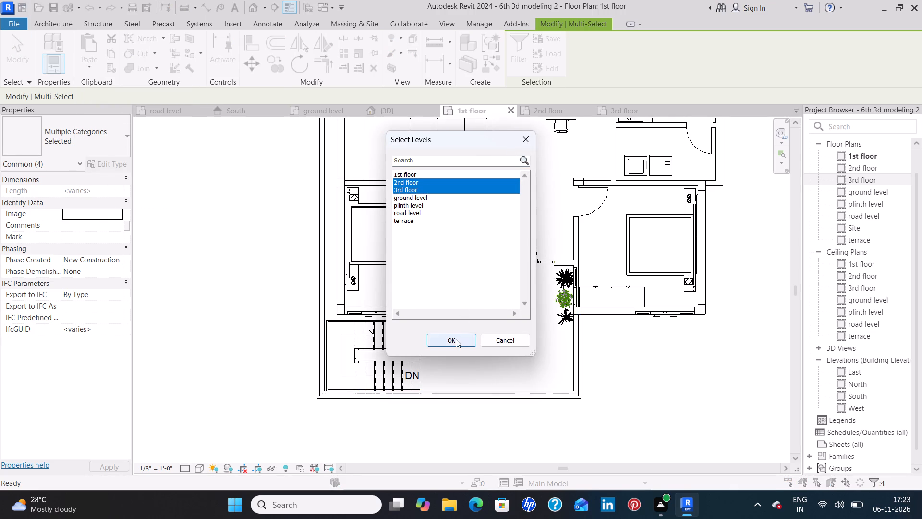
{"action": "left_click", "coordinate": [456, 339]}
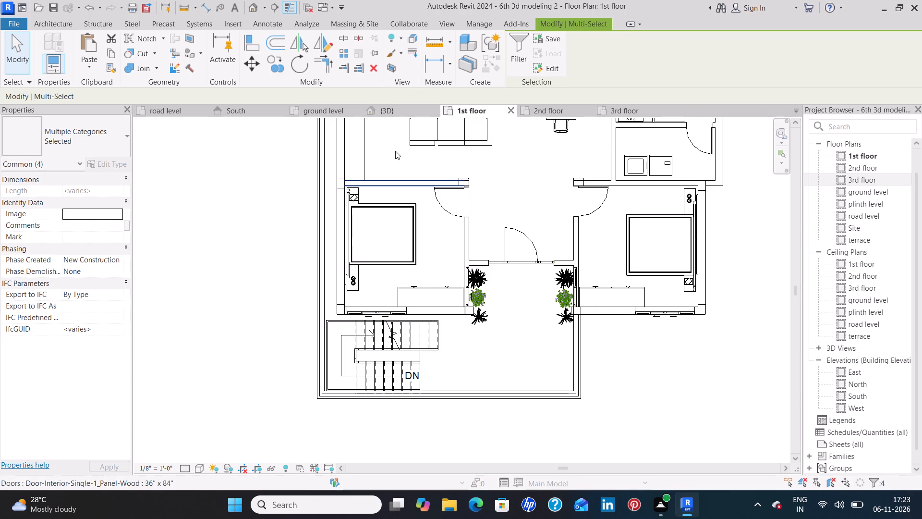
Examine the boundary walls and railings on all upper floors in 3D, and compare the front slab area with the ground level plan.
{"action": "left_click", "coordinate": [388, 110]}
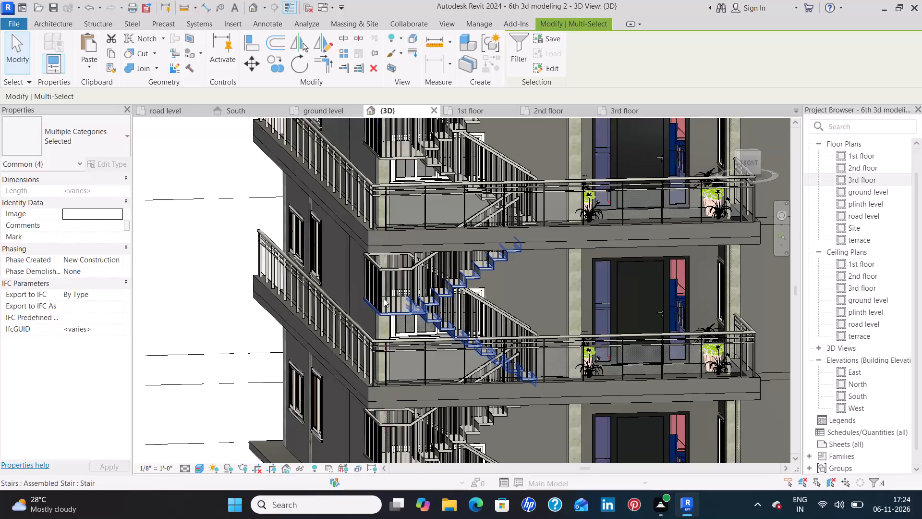
{"action": "scroll", "coordinate": [753, 278], "scroll_direction": "down", "scroll_amount": 3}
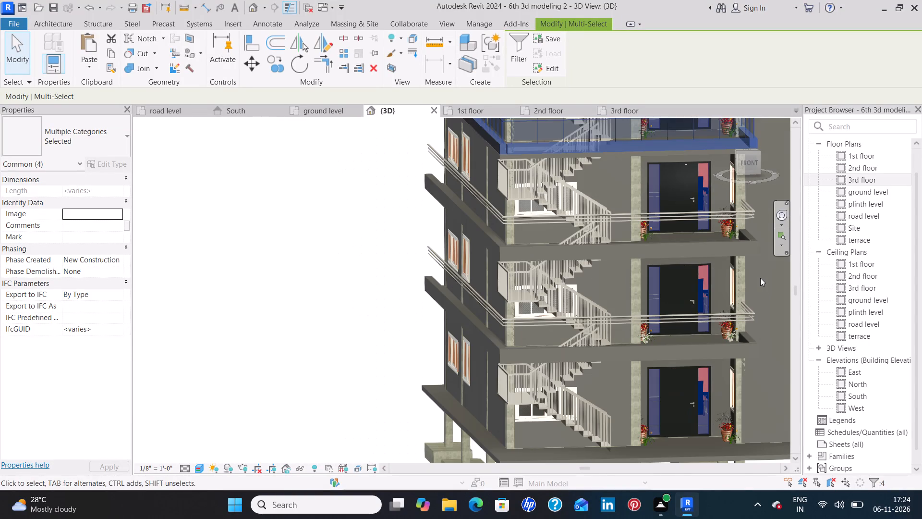
{"action": "middle_click_drag", "start_coordinate": [760, 278], "coordinate": [628, 352]}
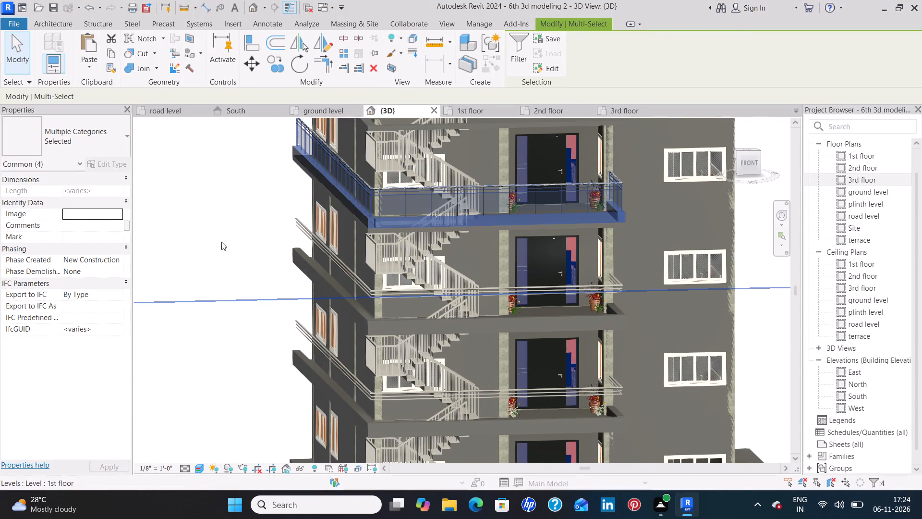
{"action": "left_click", "coordinate": [224, 227]}
{"action": "scroll", "coordinate": [255, 218], "scroll_direction": "down", "scroll_amount": 4}
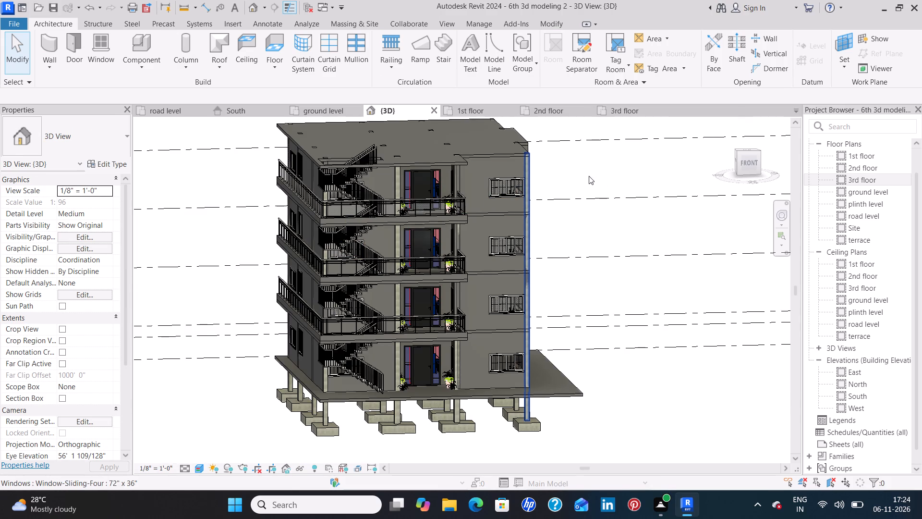
{"action": "scroll", "coordinate": [528, 161], "scroll_direction": "up", "scroll_amount": 6}
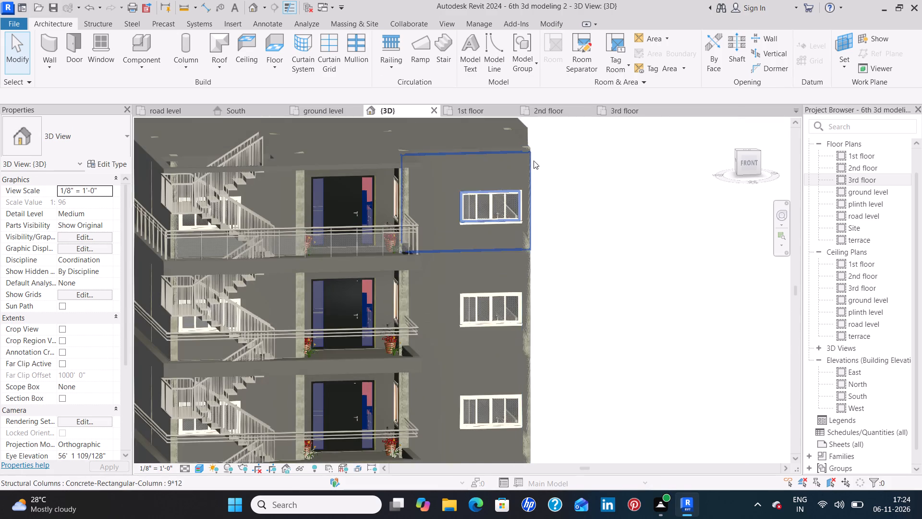
{"action": "scroll", "coordinate": [534, 161], "scroll_direction": "up", "scroll_amount": 1}
{"action": "middle_click_drag", "start_coordinate": [563, 163], "coordinate": [533, 262]}
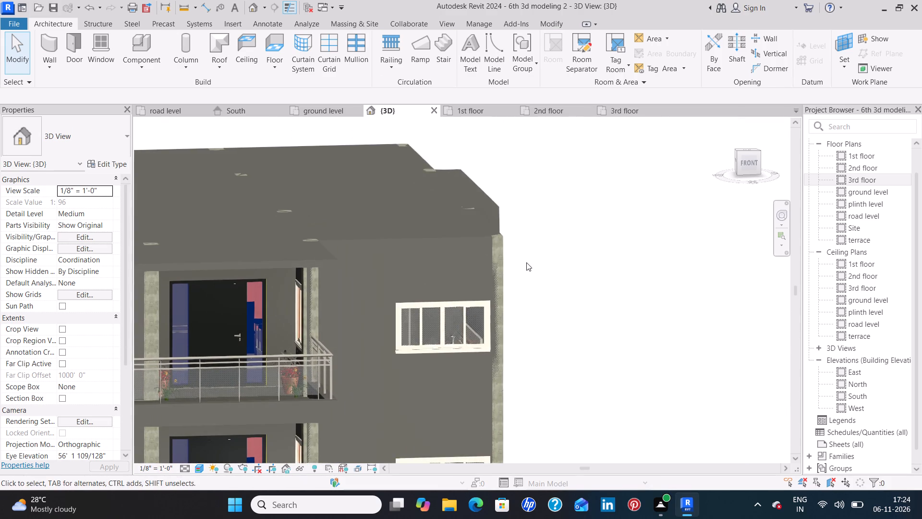
{"action": "scroll", "coordinate": [549, 222], "scroll_direction": "down", "scroll_amount": 2}
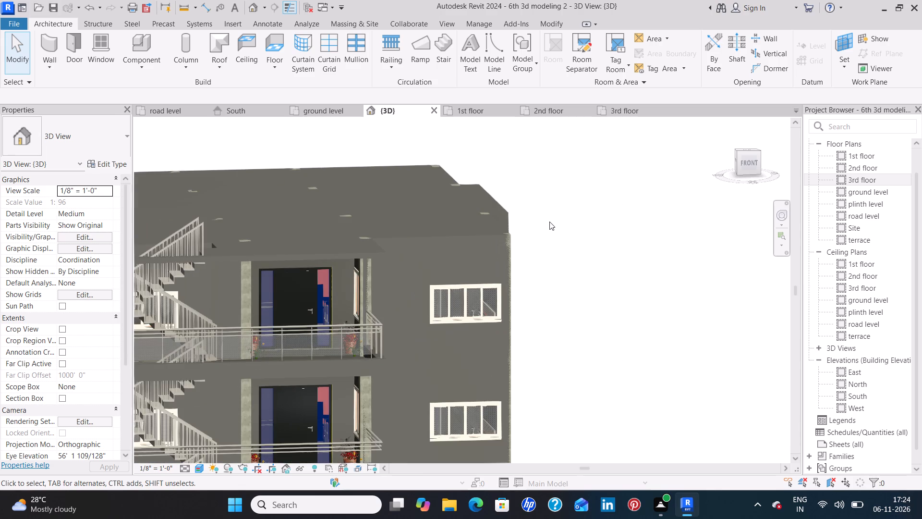
{"action": "scroll", "coordinate": [549, 222], "scroll_direction": "down", "scroll_amount": 3}
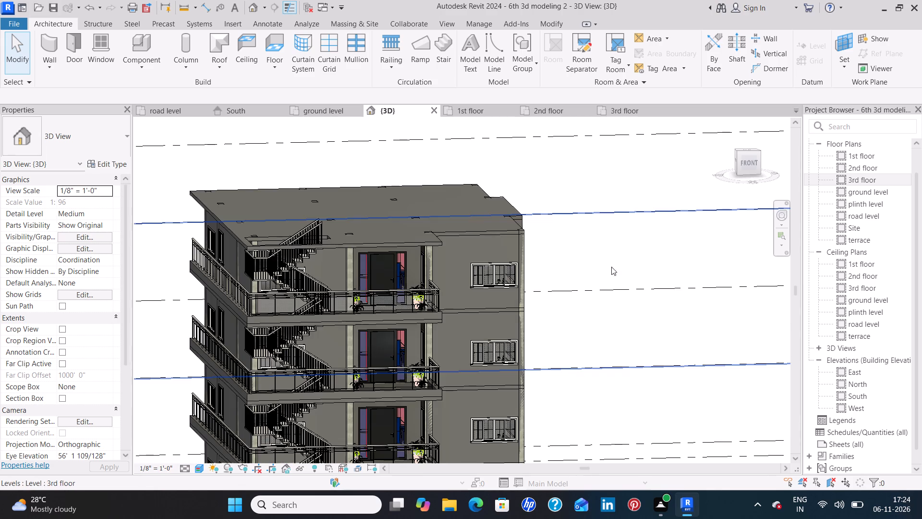
{"action": "scroll", "coordinate": [599, 325], "scroll_direction": "down", "scroll_amount": 2}
{"action": "middle_click_drag", "start_coordinate": [599, 318], "coordinate": [599, 316]}
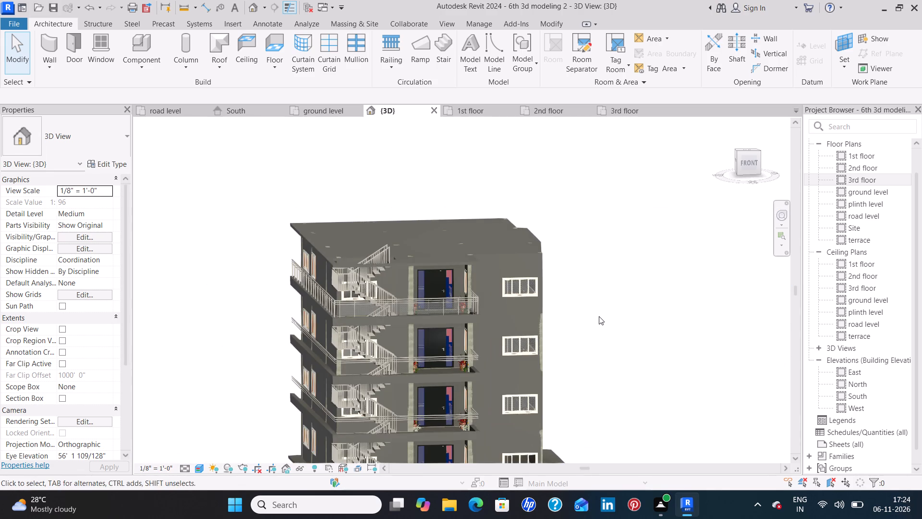
{"action": "middle_click_drag", "start_coordinate": [599, 316], "coordinate": [578, 244]}
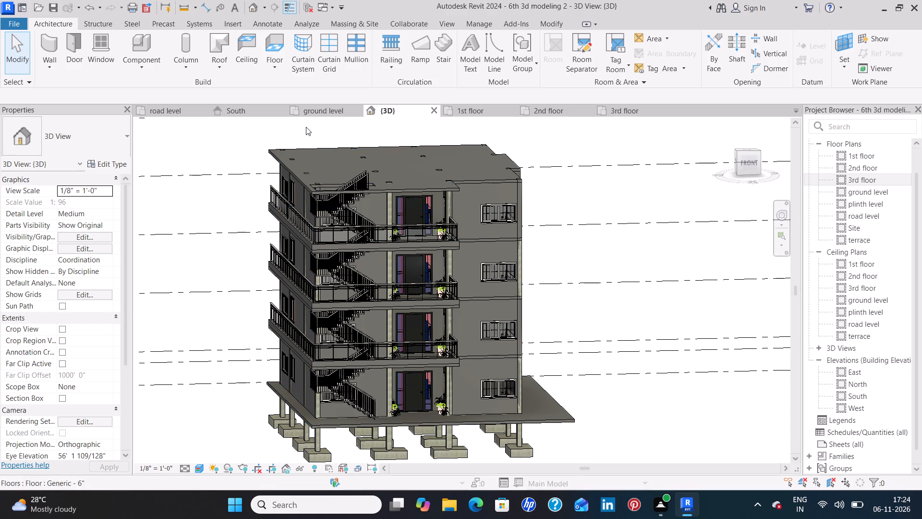
{"action": "left_click", "coordinate": [323, 111]}
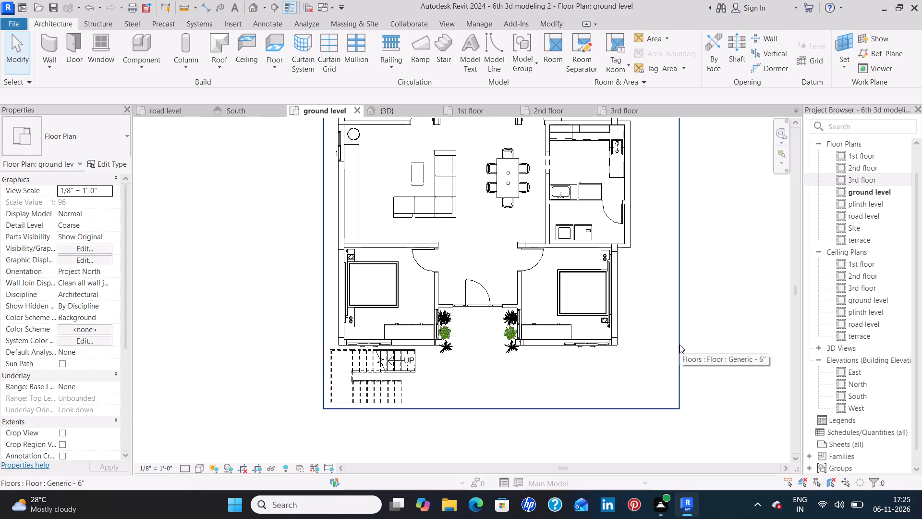
{"action": "scroll", "coordinate": [679, 345], "scroll_direction": "down", "scroll_amount": 1}
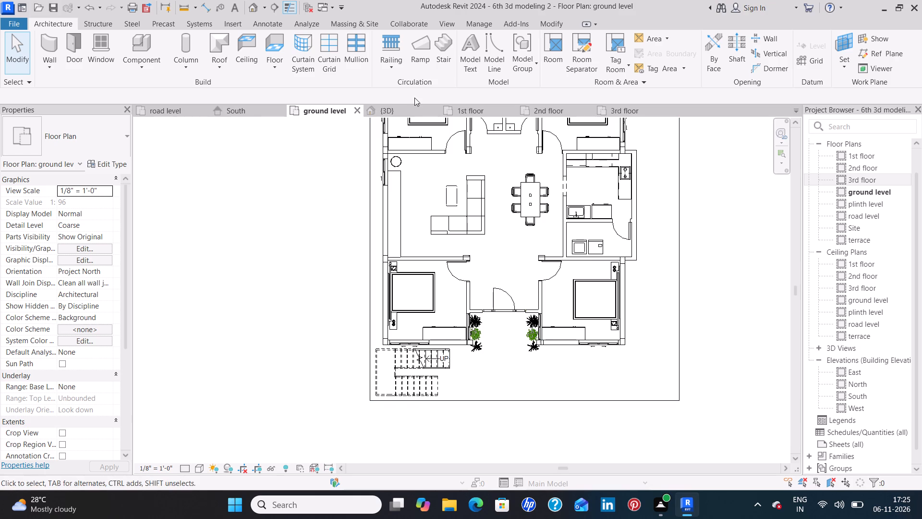
{"action": "left_click", "coordinate": [403, 111]}
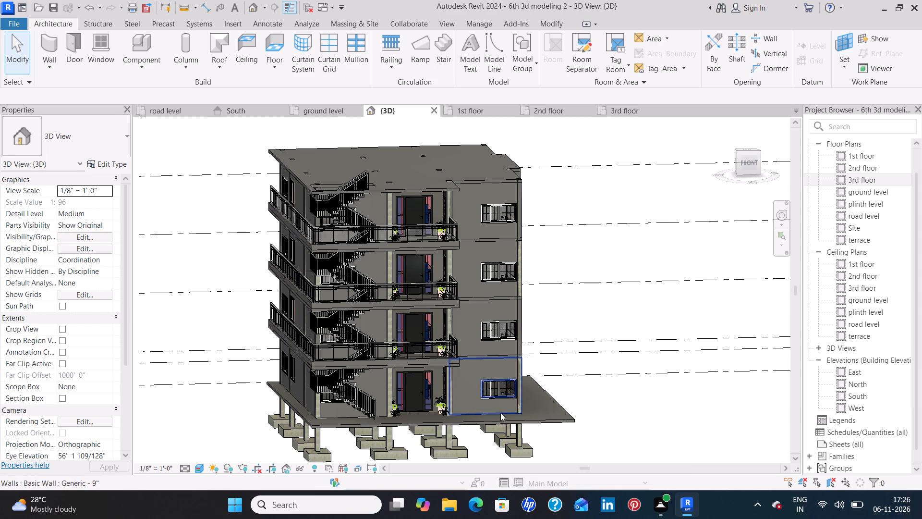
{"action": "left_click", "coordinate": [325, 114]}
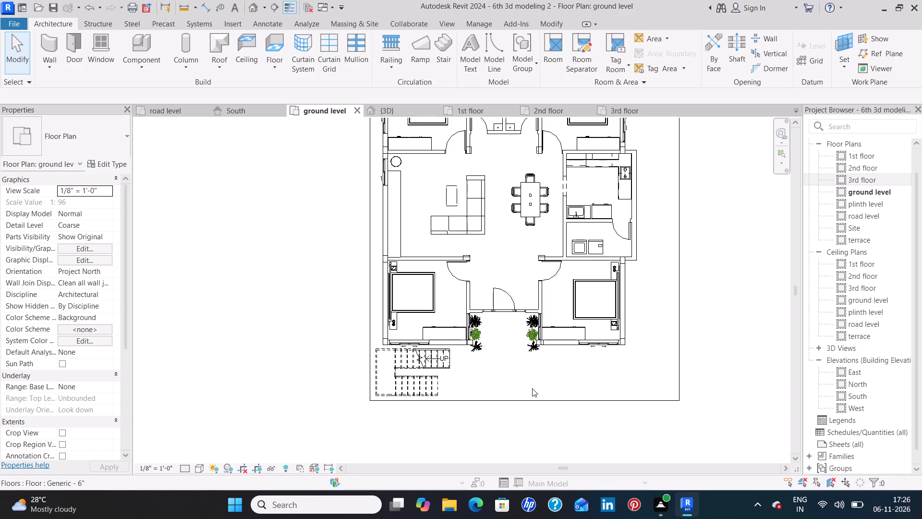
Edit the ground level floor slab's boundary, moving its east edge inward to line up with the kitchen's outer wall face.
{"action": "left_click", "coordinate": [593, 398]}
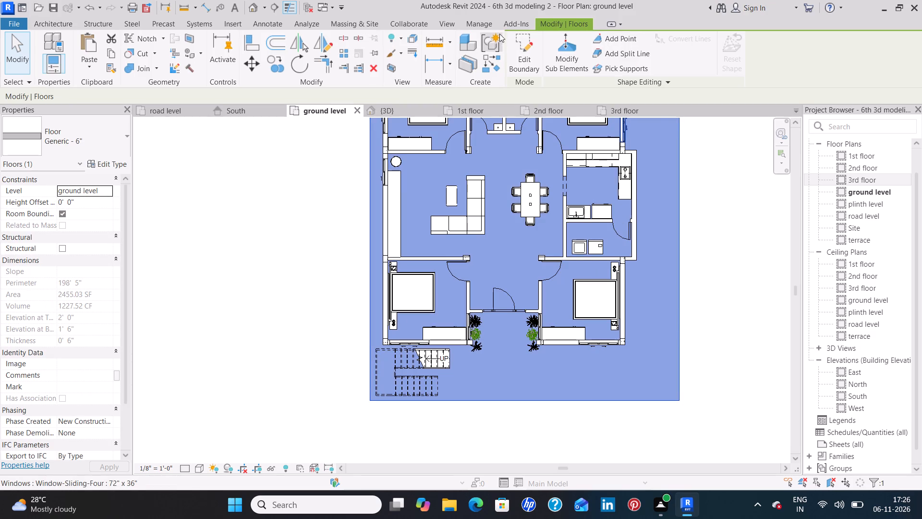
{"action": "left_click", "coordinate": [520, 39]}
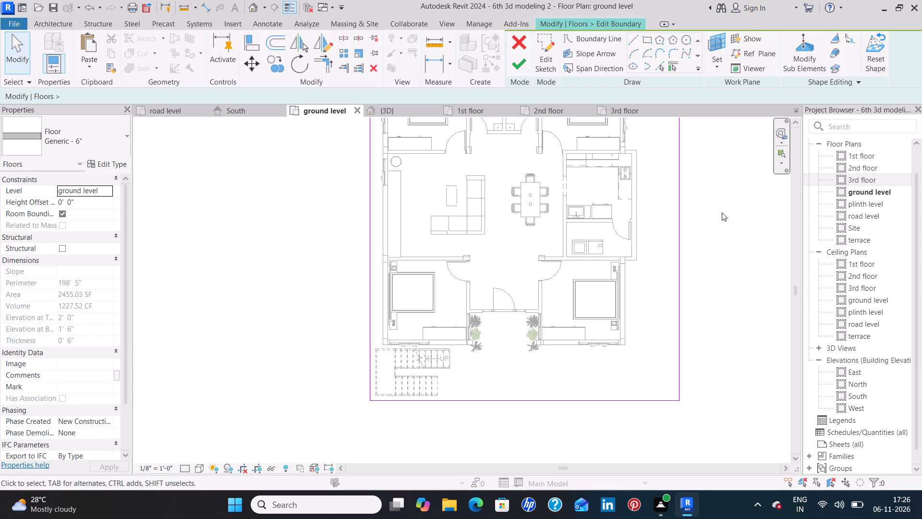
{"action": "middle_click_drag", "start_coordinate": [708, 198], "coordinate": [656, 301]}
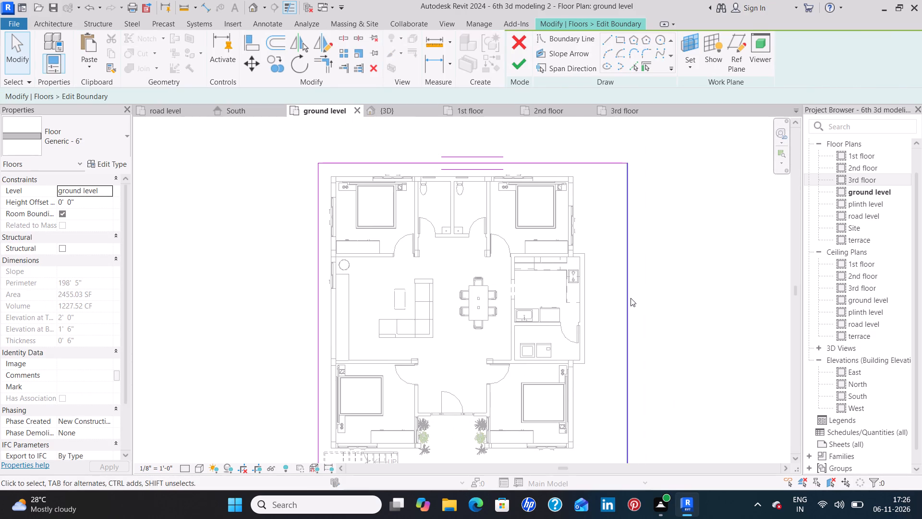
{"action": "left_click", "coordinate": [628, 299]}
{"action": "key", "text": "Left"}
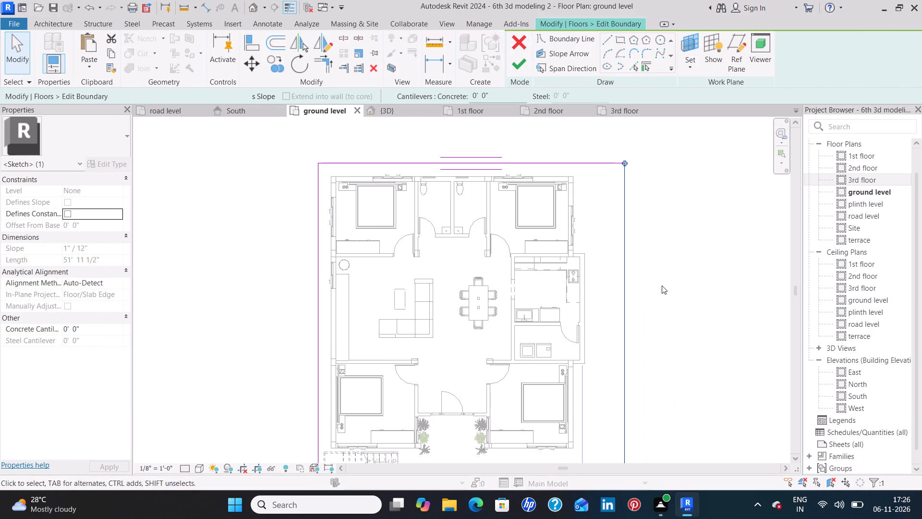
{"action": "key", "text": "Left"}
{"action": "key", "text": "Left"}
{"action": "key", "text": "Left"}
{"action": "key", "text": "Left"}
{"action": "key", "text": "Left"}
{"action": "key", "text": "Left"}
{"action": "key", "text": "Left"}
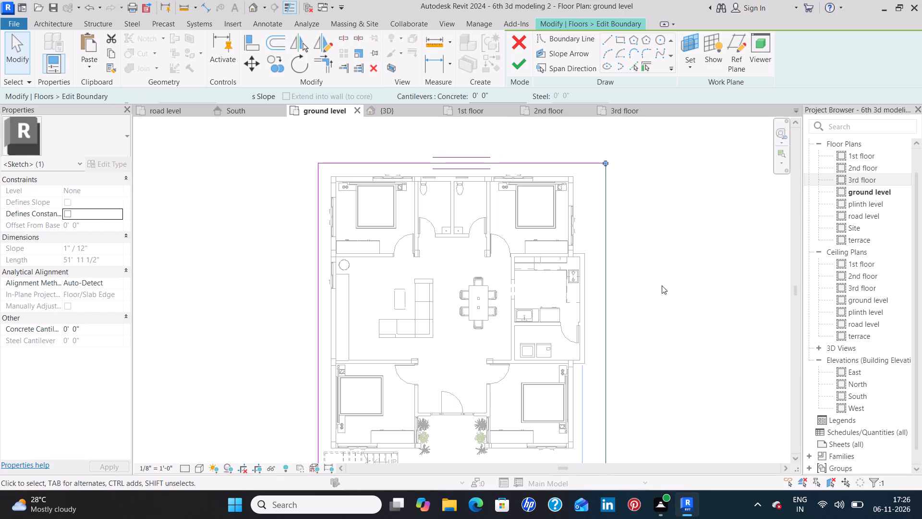
{"action": "key", "text": "Left"}
{"action": "key", "text": "Left"}
{"action": "key", "text": "Left"}
{"action": "key", "text": "Left"}
{"action": "key", "text": "Left"}
{"action": "key", "text": "Left"}
{"action": "key", "text": "Left"}
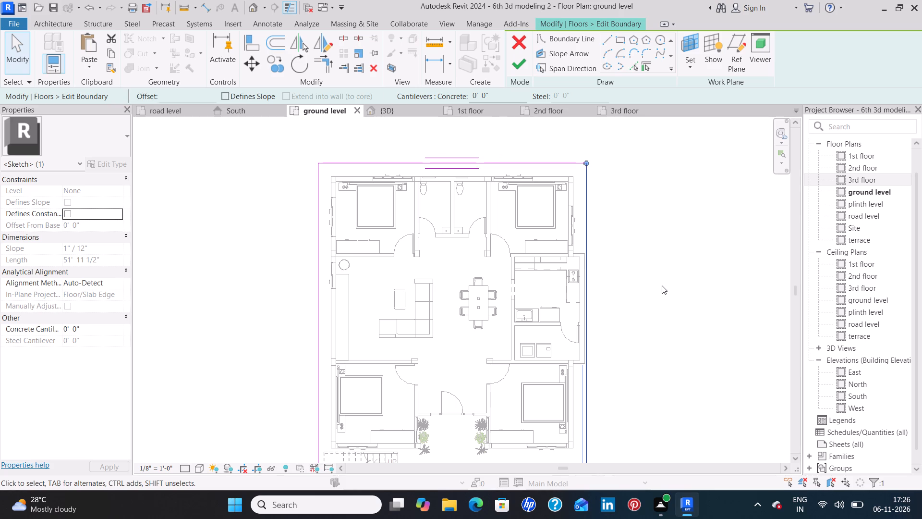
{"action": "key", "text": "Left"}
{"action": "scroll", "coordinate": [594, 292], "scroll_direction": "up", "scroll_amount": 4}
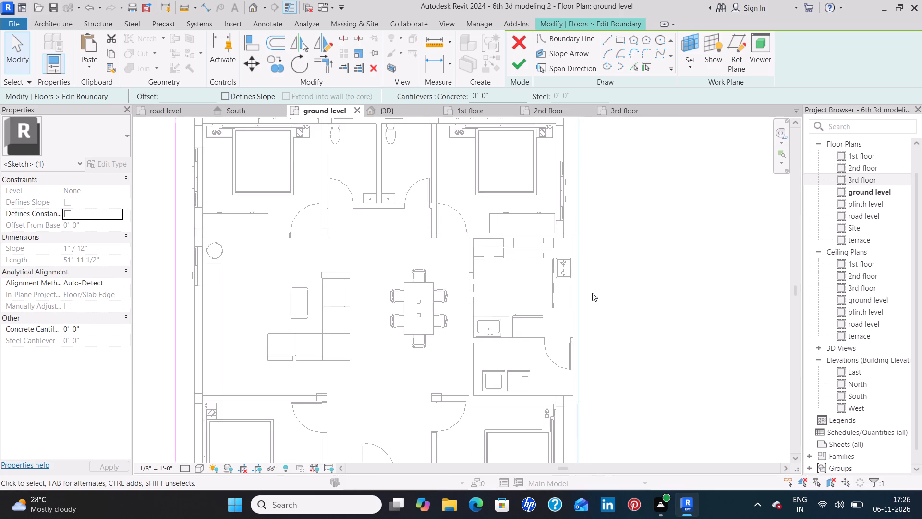
{"action": "scroll", "coordinate": [592, 293], "scroll_direction": "up", "scroll_amount": 8}
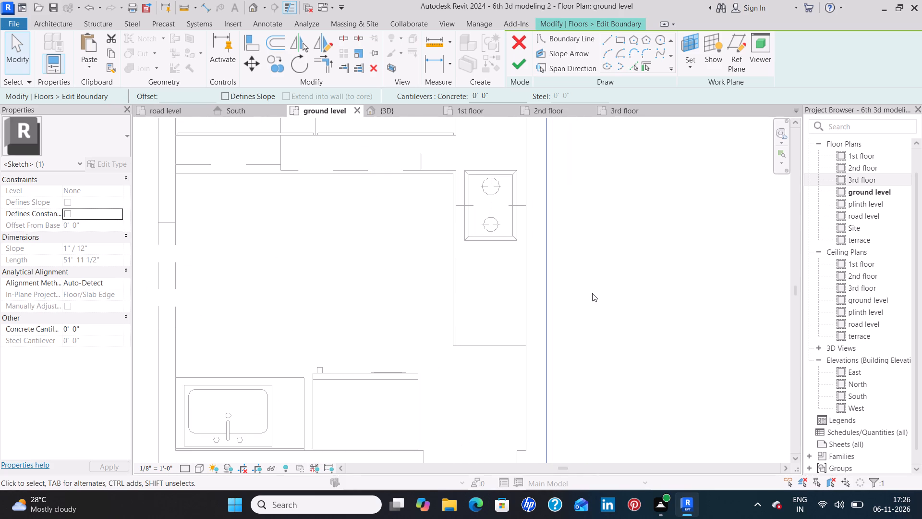
{"action": "key", "text": "Right"}
{"action": "key", "text": "Right"}
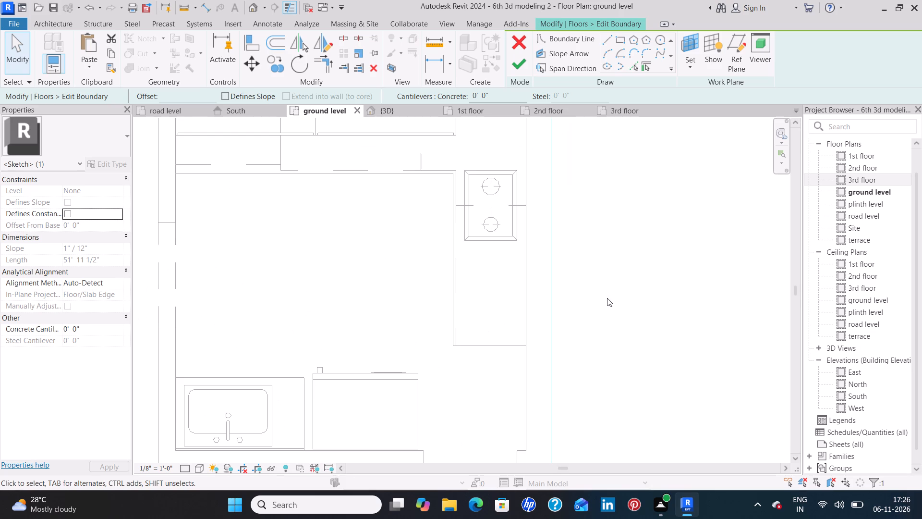
Move the slab boundary's north edge inward to the outer face of the north wall and finish the boundary edit.
{"action": "scroll", "coordinate": [607, 299], "scroll_direction": "down", "scroll_amount": 5}
{"action": "scroll", "coordinate": [648, 224], "scroll_direction": "down", "scroll_amount": 3}
{"action": "middle_click_drag", "start_coordinate": [659, 252], "coordinate": [662, 277]}
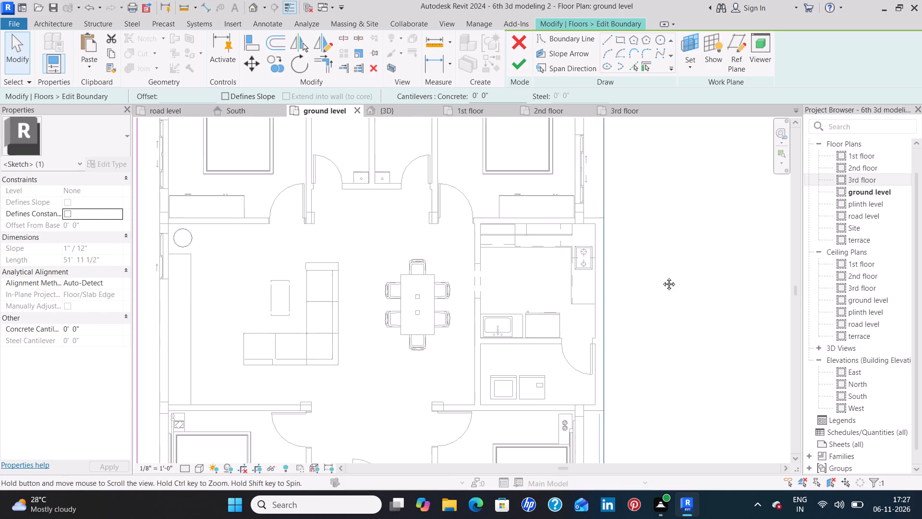
{"action": "middle_click_drag", "start_coordinate": [662, 277], "coordinate": [671, 358]}
{"action": "middle_click_drag", "start_coordinate": [655, 208], "coordinate": [672, 296]}
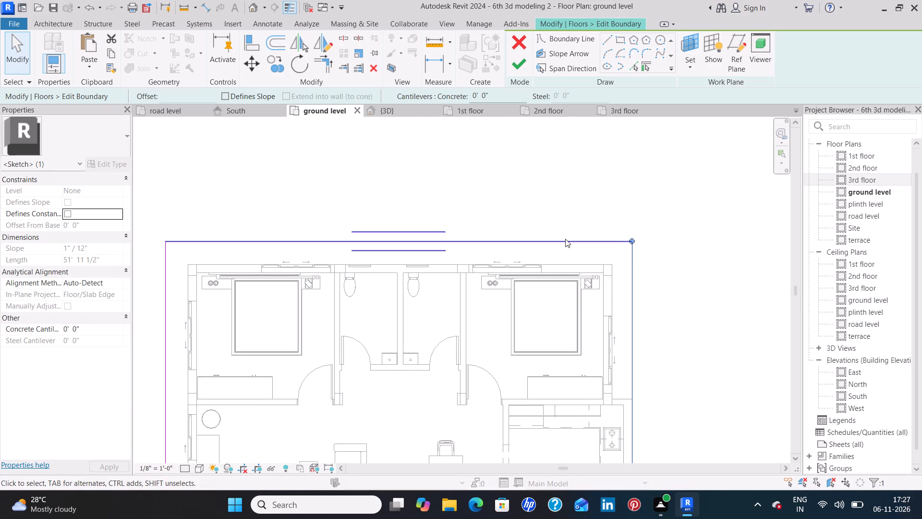
{"action": "left_click", "coordinate": [565, 239]}
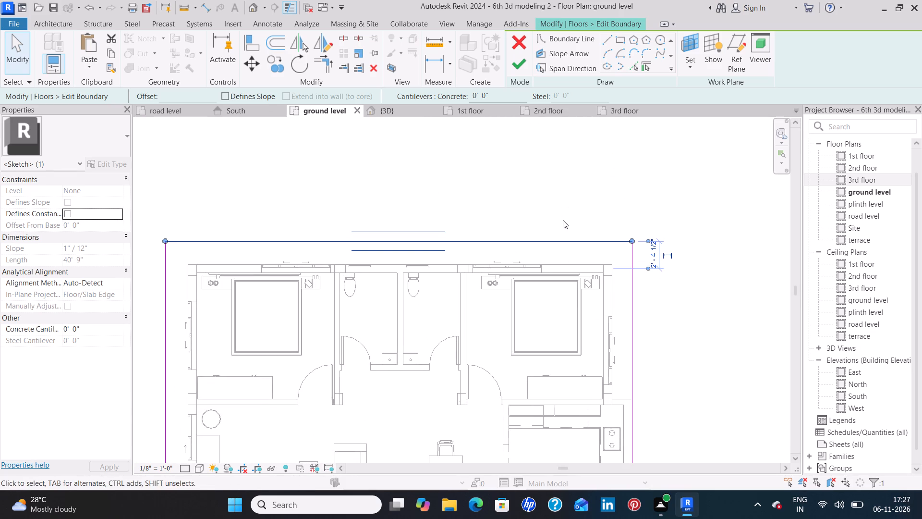
{"action": "key", "text": "Down"}
{"action": "key", "text": "Down"}
{"action": "key", "text": "Down"}
{"action": "key", "text": "Down"}
{"action": "key", "text": "Down"}
{"action": "key", "text": "Down"}
{"action": "key", "text": "Down"}
{"action": "key", "text": "Down"}
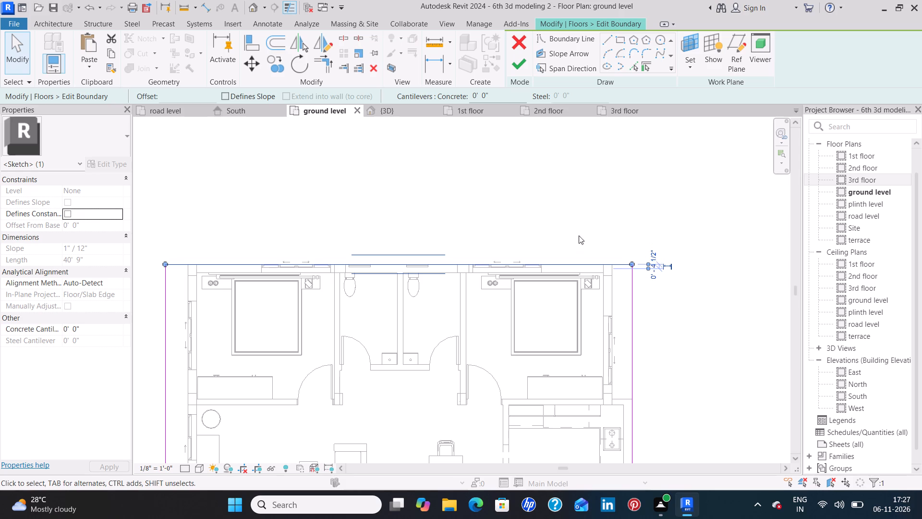
{"action": "left_click", "coordinate": [583, 231]}
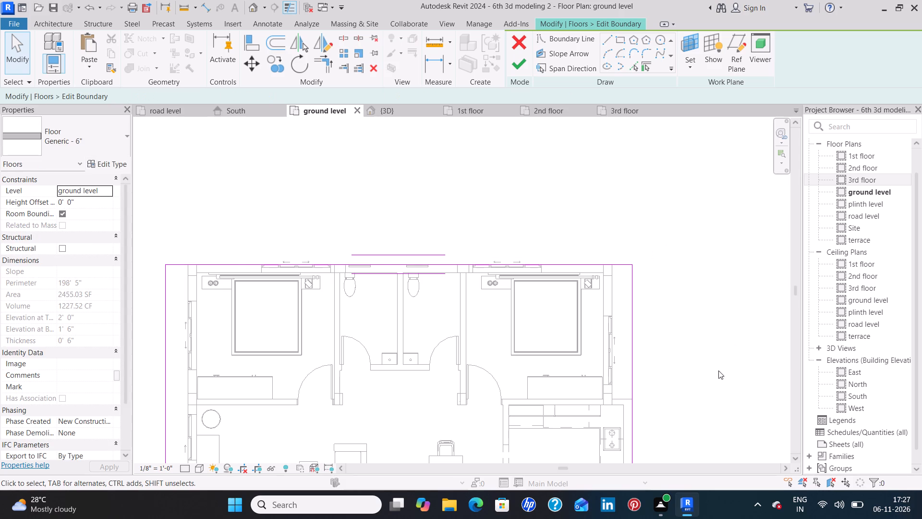
{"action": "scroll", "coordinate": [717, 368], "scroll_direction": "down", "scroll_amount": 3}
{"action": "middle_click_drag", "start_coordinate": [712, 369], "coordinate": [670, 205]}
{"action": "middle_click_drag", "start_coordinate": [698, 349], "coordinate": [675, 217]}
{"action": "middle_click_drag", "start_coordinate": [665, 310], "coordinate": [659, 293]}
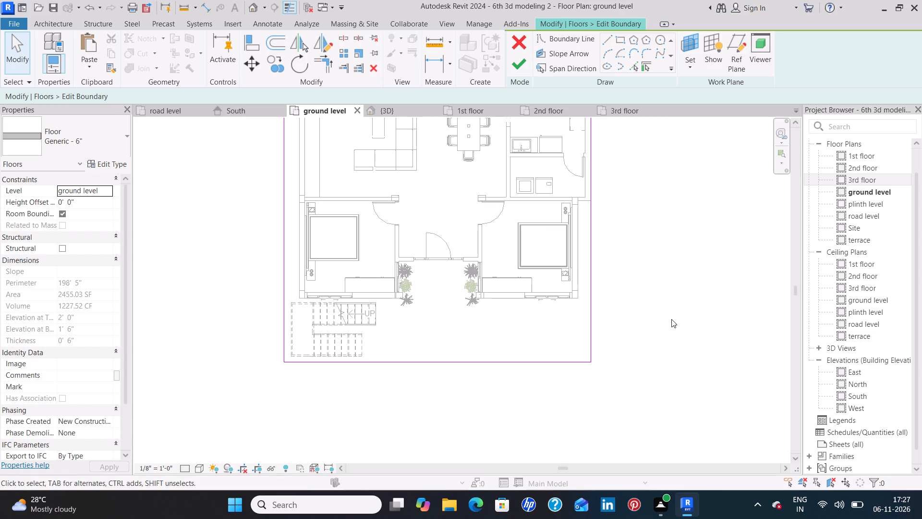
{"action": "left_click", "coordinate": [513, 60]}
{"action": "left_click", "coordinate": [629, 261]}
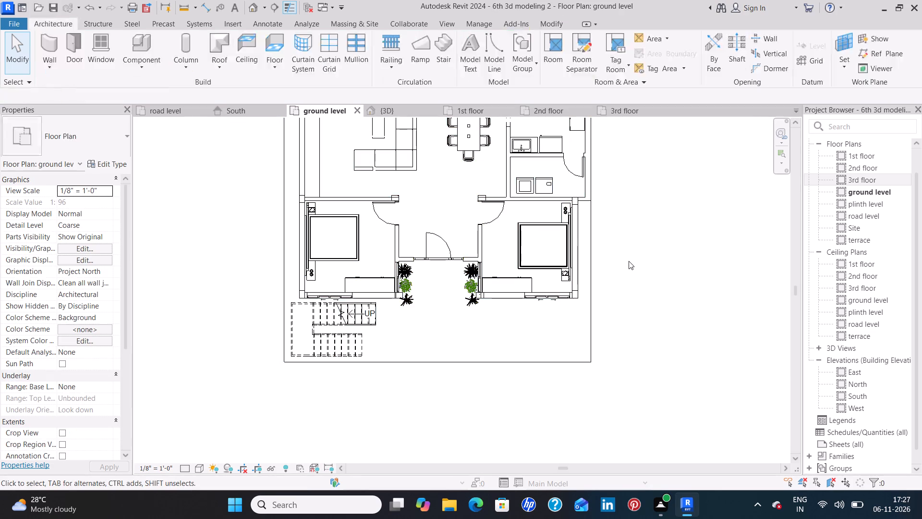
Create a Grassland - 16" toposolid from a rectangular sketch about 90' by 70' around the building.
{"action": "scroll", "coordinate": [628, 254], "scroll_direction": "down", "scroll_amount": 2}
{"action": "middle_click_drag", "start_coordinate": [641, 218], "coordinate": [644, 297]}
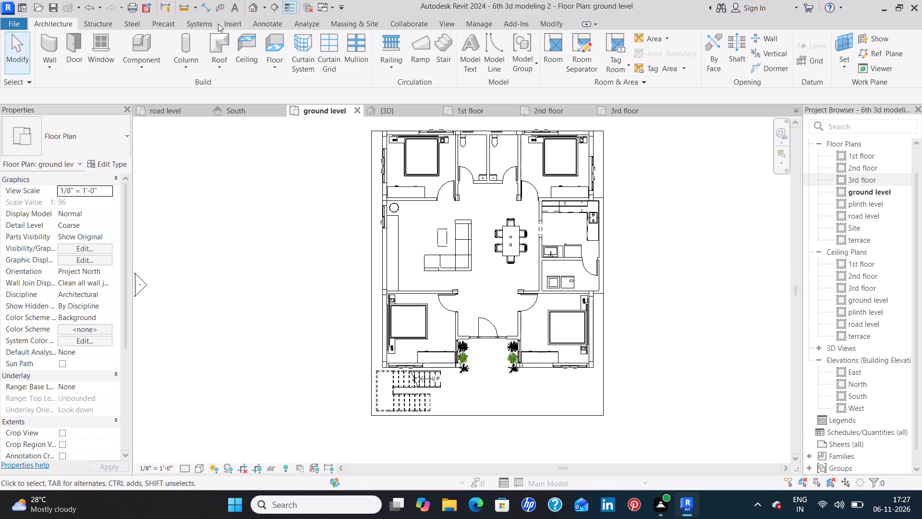
{"action": "left_click", "coordinate": [167, 21]}
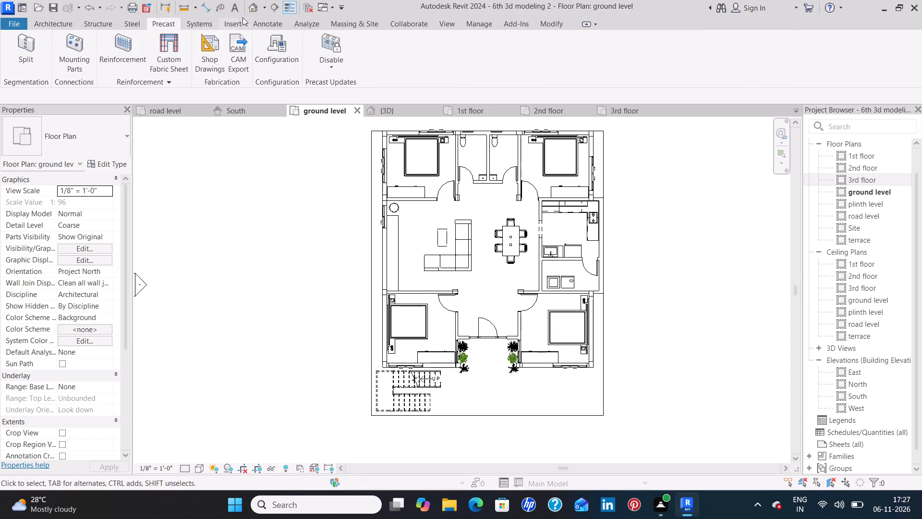
{"action": "left_click", "coordinate": [271, 21]}
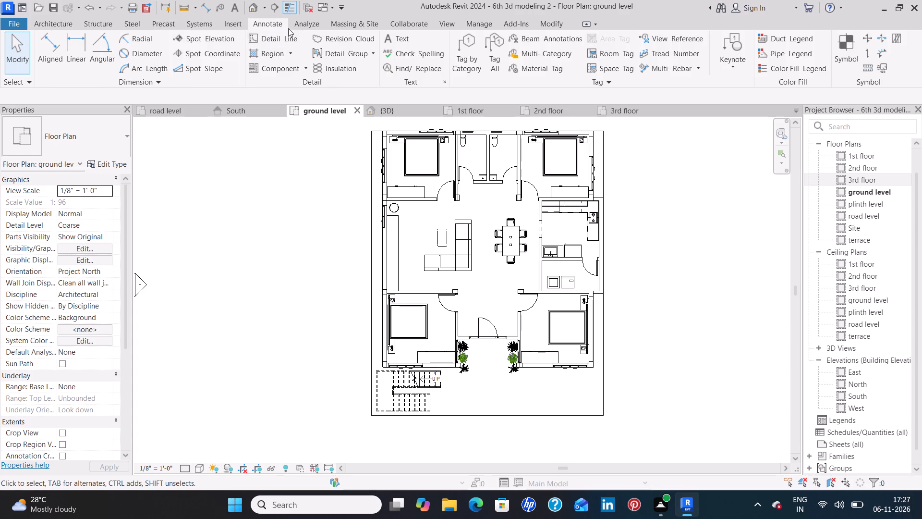
{"action": "left_click", "coordinate": [346, 24]}
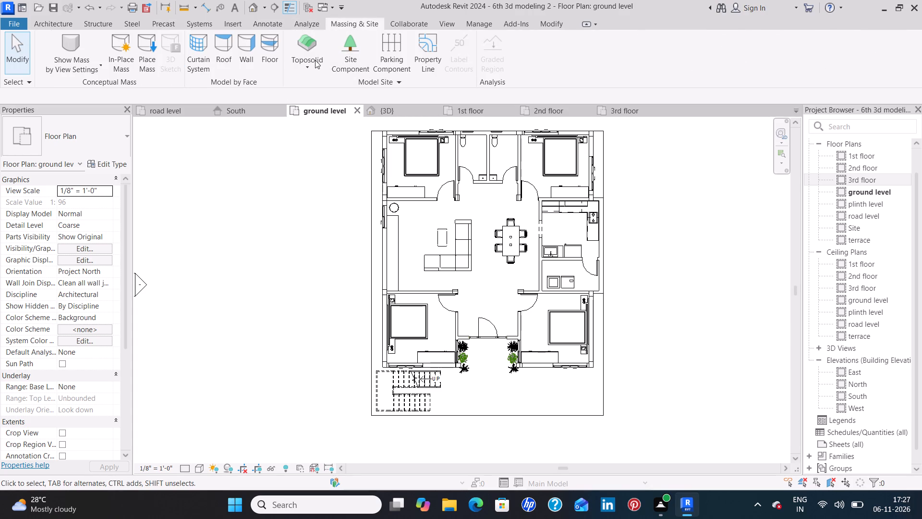
{"action": "left_click", "coordinate": [314, 64]}
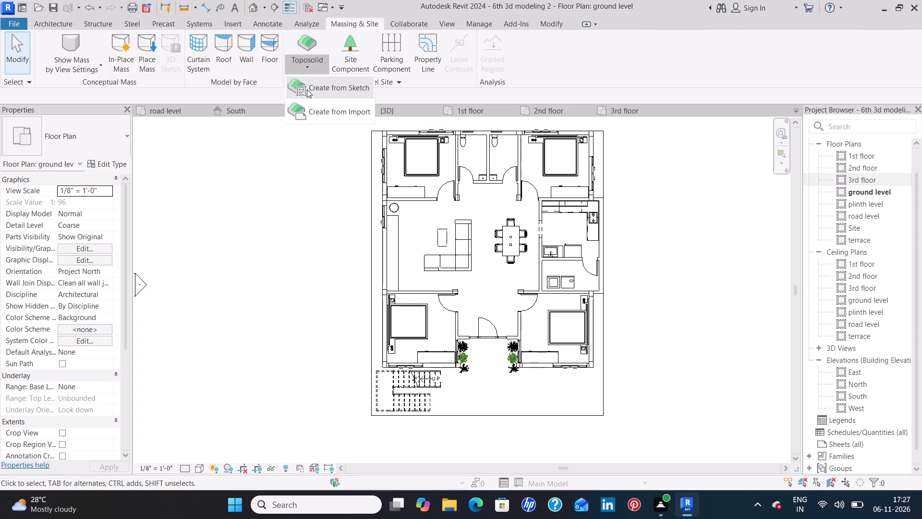
{"action": "left_click", "coordinate": [335, 91]}
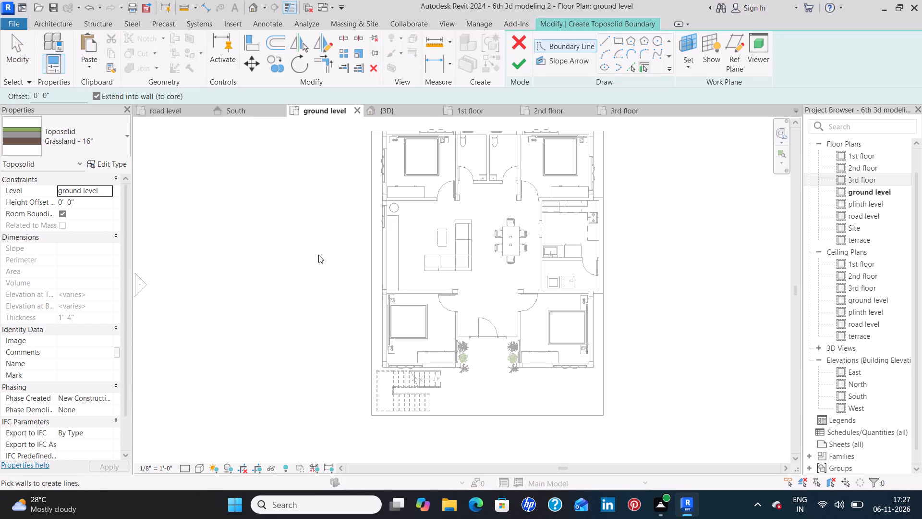
{"action": "middle_click_drag", "start_coordinate": [473, 200], "coordinate": [465, 229]}
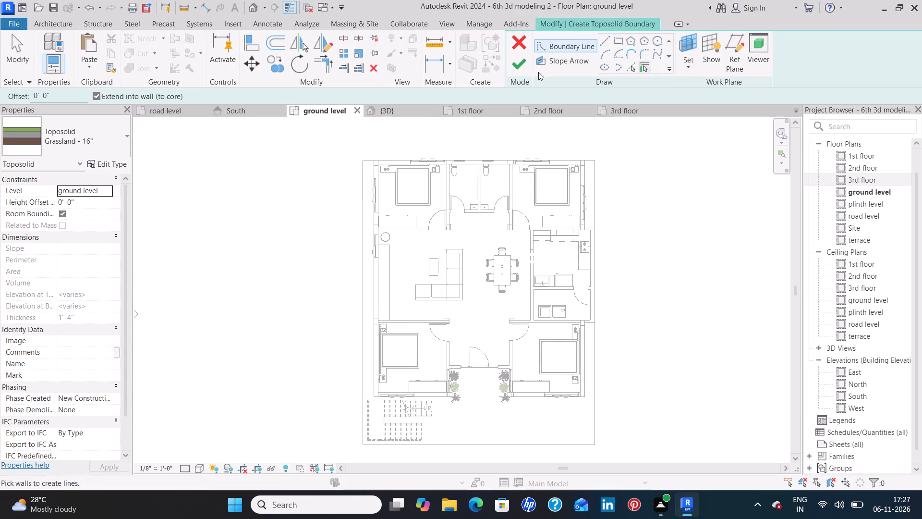
{"action": "left_click", "coordinate": [606, 42]}
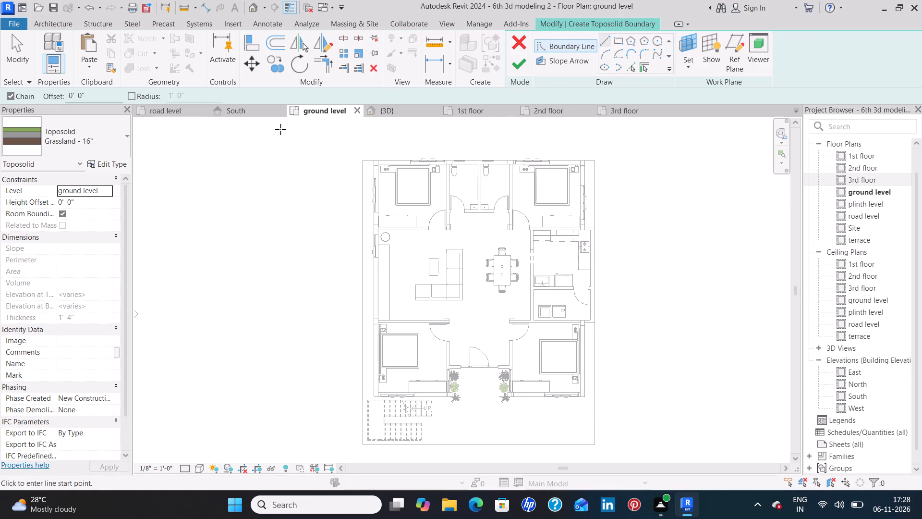
{"action": "left_click", "coordinate": [620, 41]}
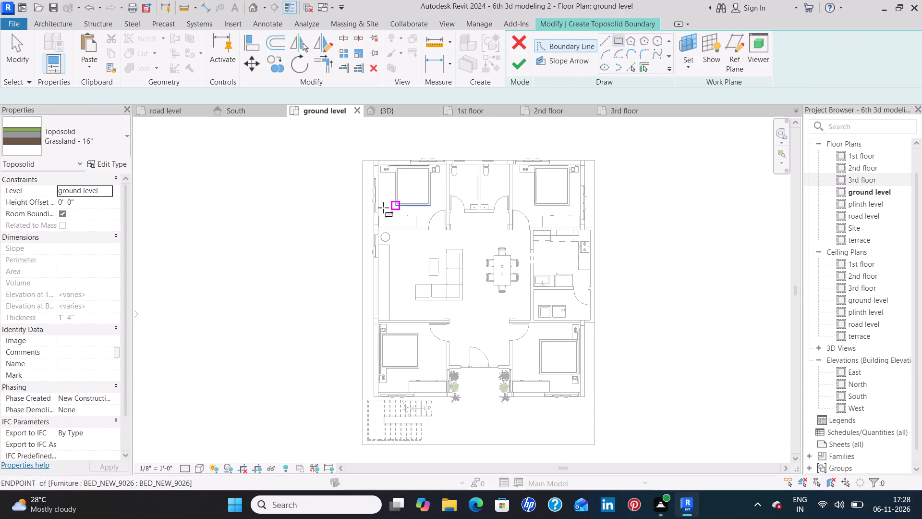
{"action": "scroll", "coordinate": [380, 208], "scroll_direction": "down", "scroll_amount": 2}
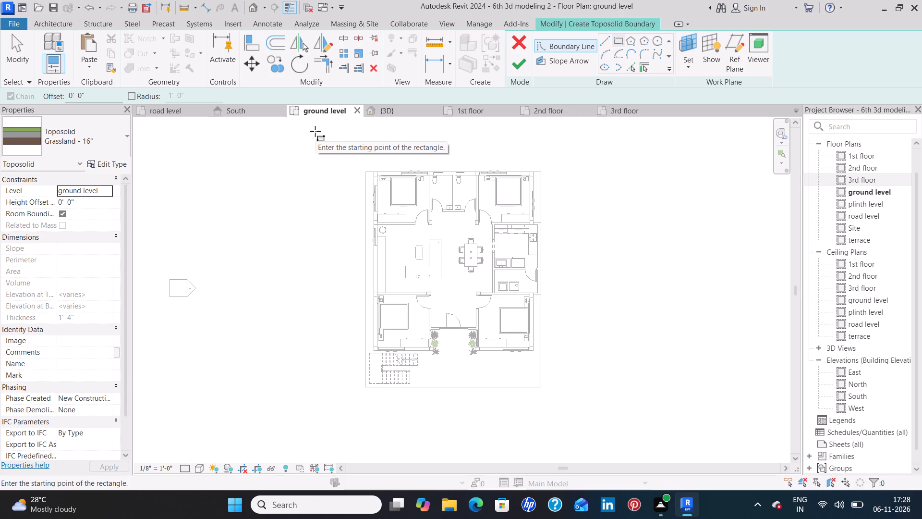
{"action": "middle_click_drag", "start_coordinate": [351, 134], "coordinate": [338, 167]}
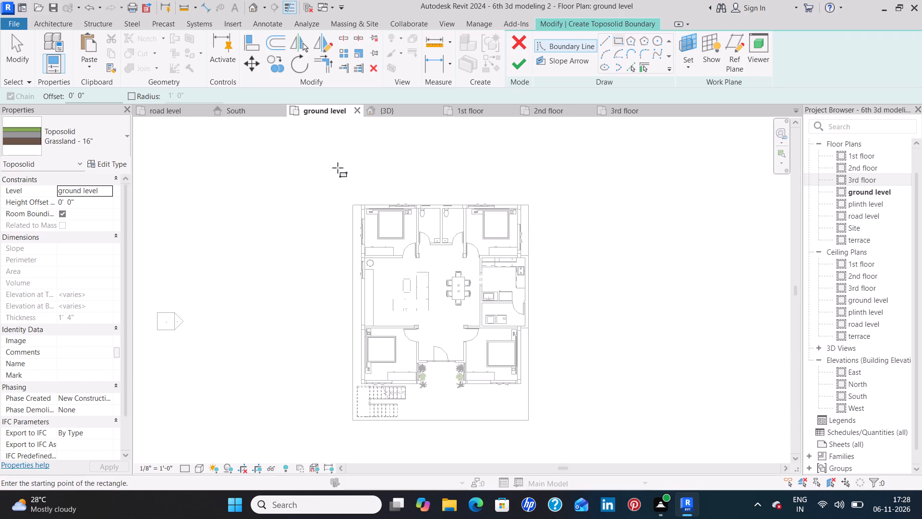
{"action": "scroll", "coordinate": [338, 168], "scroll_direction": "down", "scroll_amount": 2}
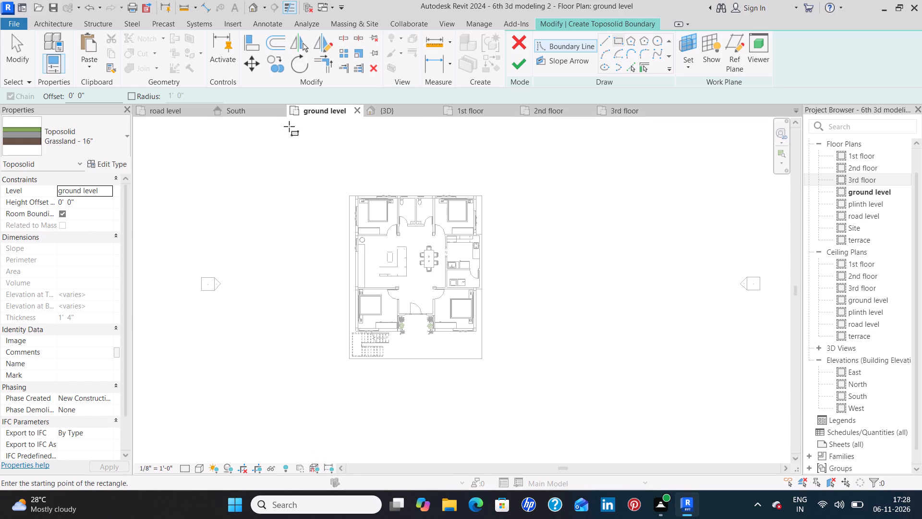
{"action": "left_click", "coordinate": [315, 165]}
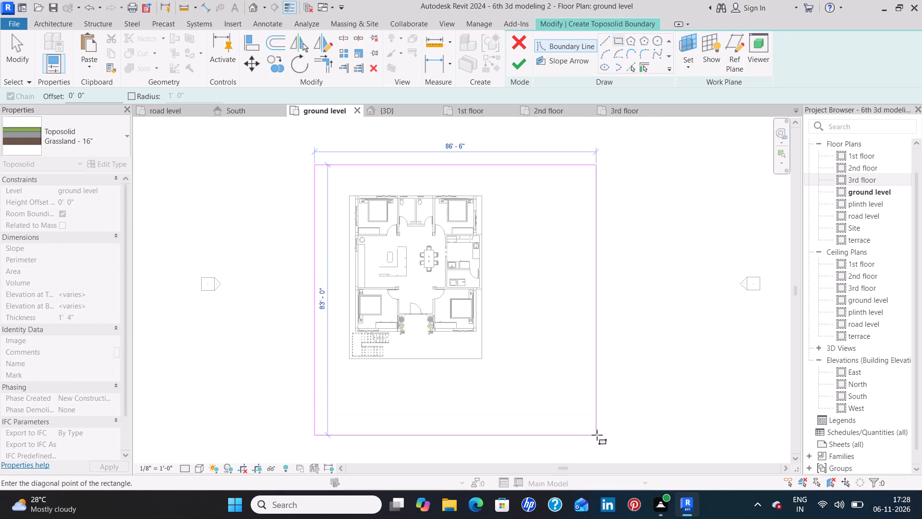
{"action": "left_click", "coordinate": [607, 392]}
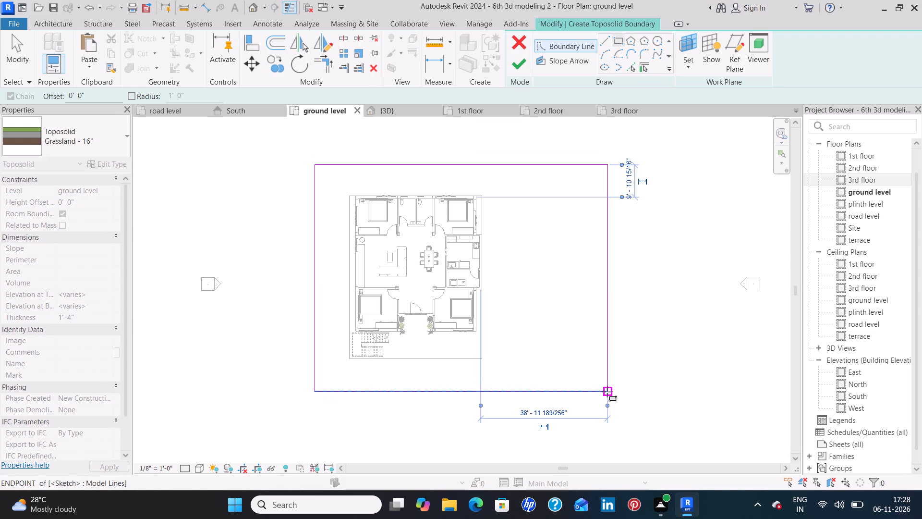
{"action": "left_click", "coordinate": [514, 63]}
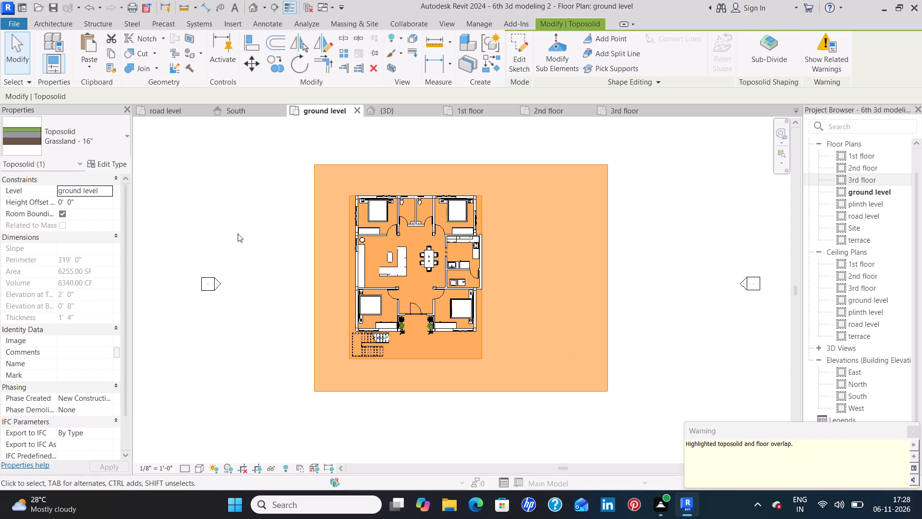
Set the new toposolid's level to road level and check the terrain under the building in 3D.
{"action": "left_click", "coordinate": [108, 189]}
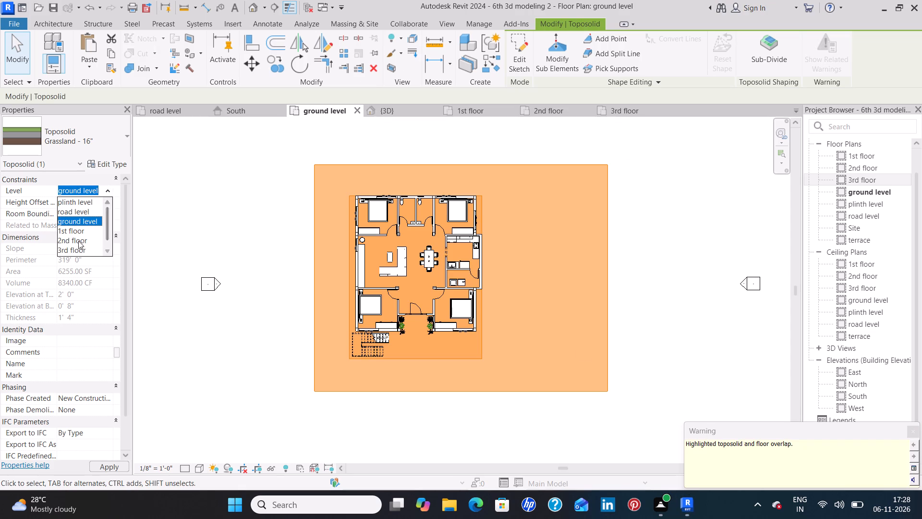
{"action": "left_click", "coordinate": [79, 210]}
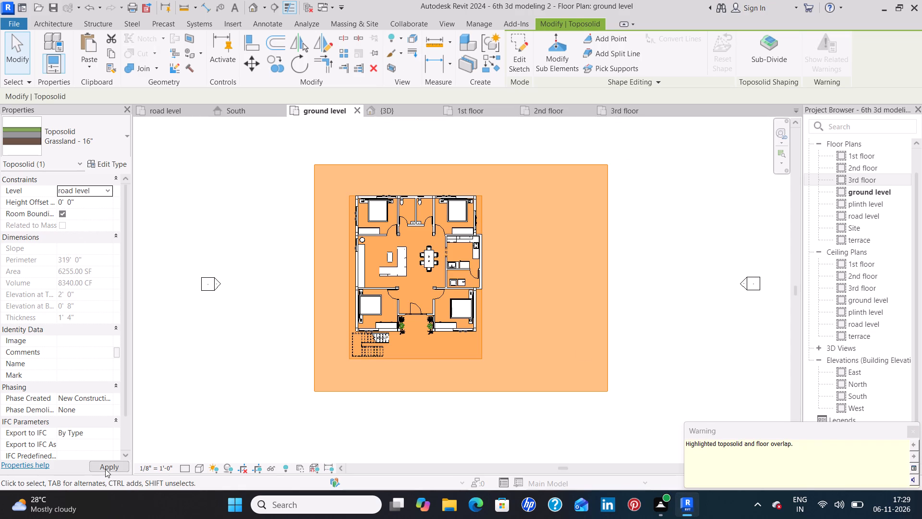
{"action": "left_click", "coordinate": [105, 469]}
{"action": "left_click", "coordinate": [256, 428]}
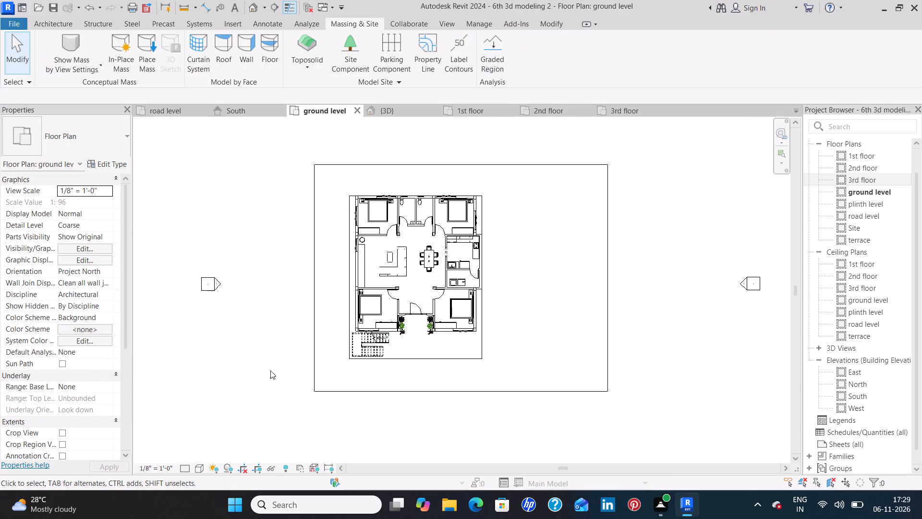
{"action": "left_click", "coordinate": [386, 116]}
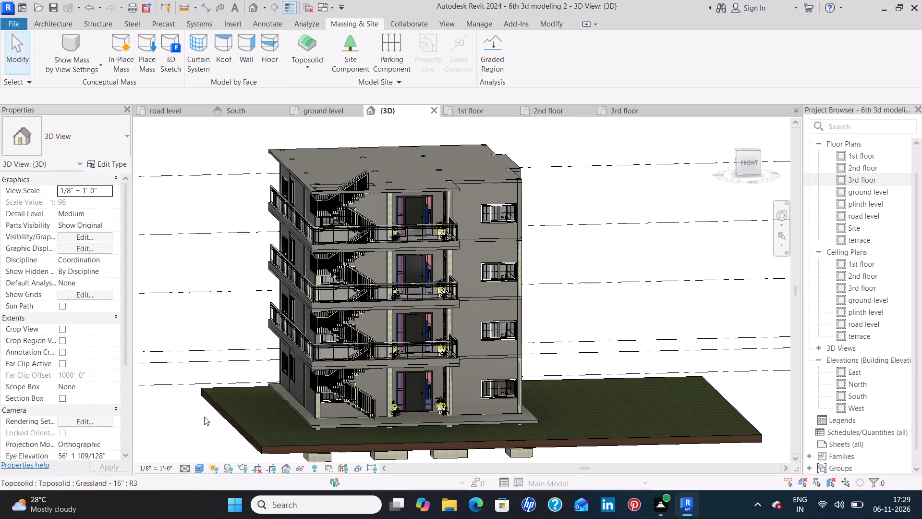
Examine how the grass terrain meets the ground slab, beams and column footings from above and from the front in 3D.
{"action": "left_click", "coordinate": [186, 421]}
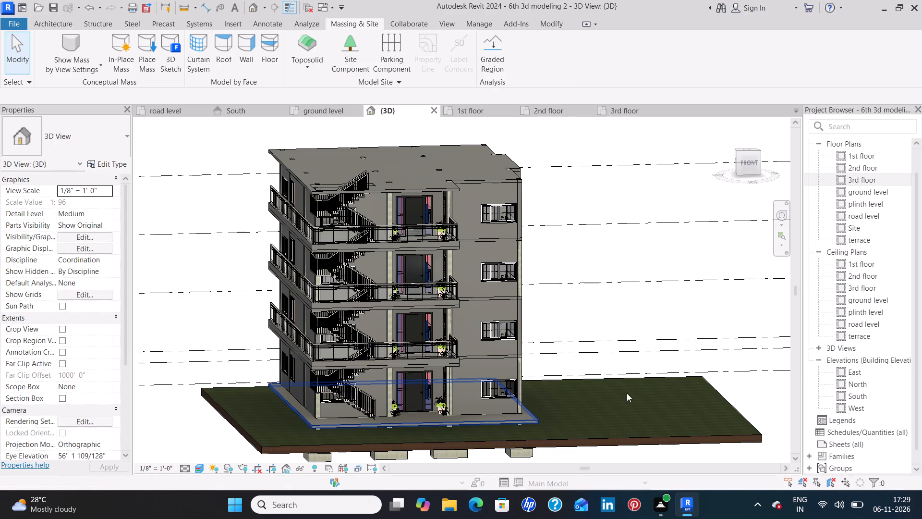
{"action": "scroll", "coordinate": [594, 398], "scroll_direction": "down", "scroll_amount": 3}
{"action": "middle_click_drag", "start_coordinate": [550, 402], "coordinate": [551, 336]}
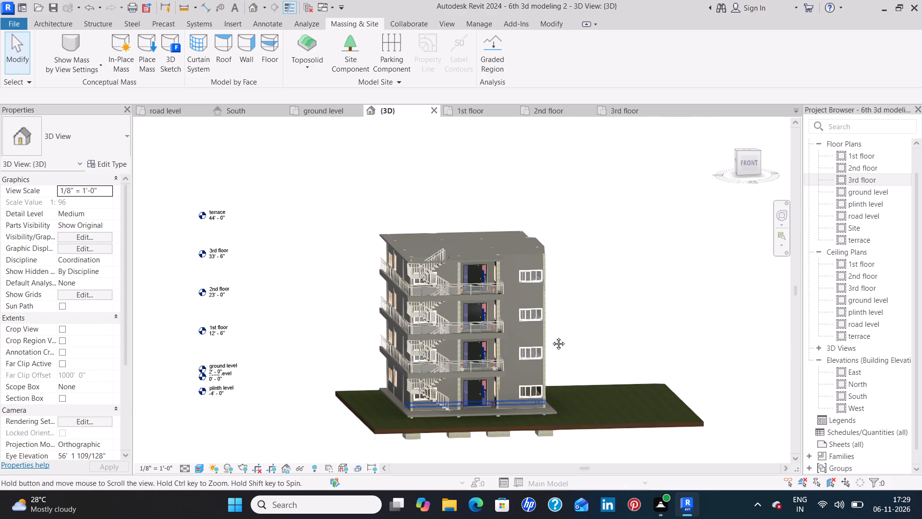
{"action": "middle_click_drag", "start_coordinate": [551, 336], "coordinate": [551, 334]}
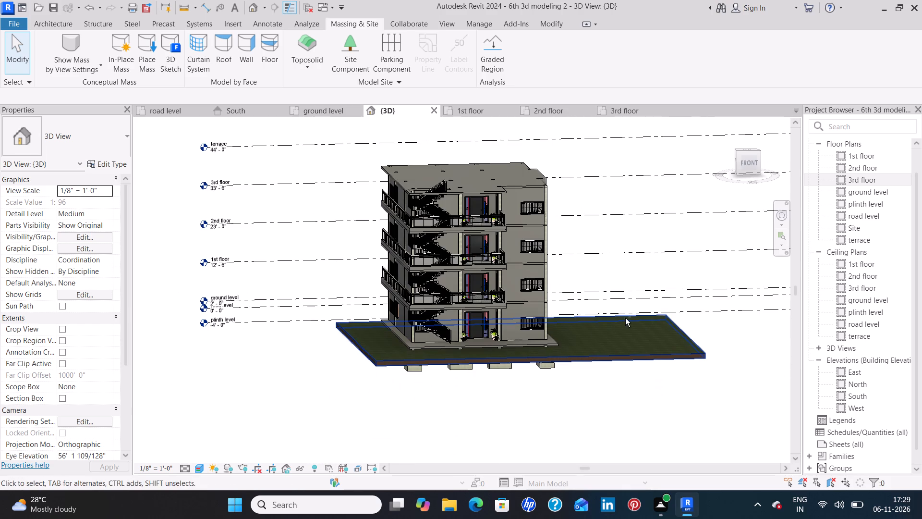
{"action": "middle_click_drag", "start_coordinate": [625, 318], "coordinate": [631, 410], "text": "shift"}
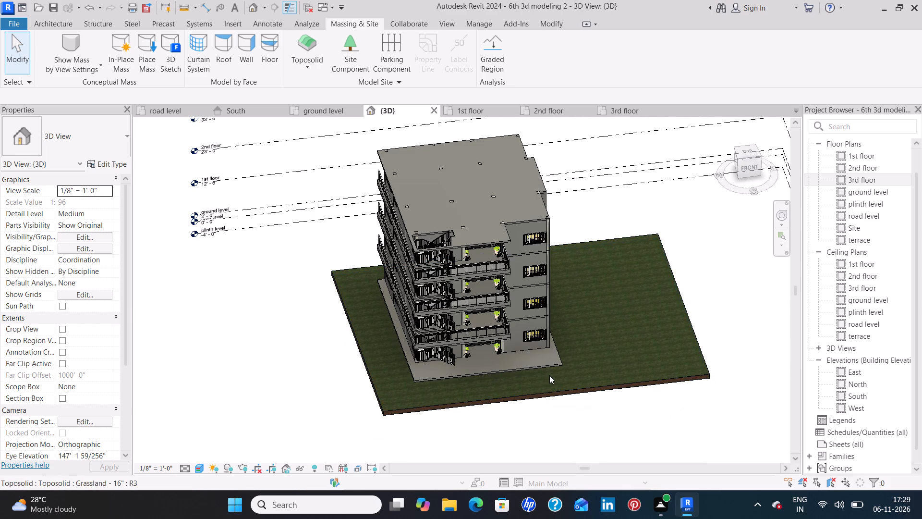
{"action": "middle_click_drag", "start_coordinate": [620, 405], "coordinate": [605, 289], "text": "shift"}
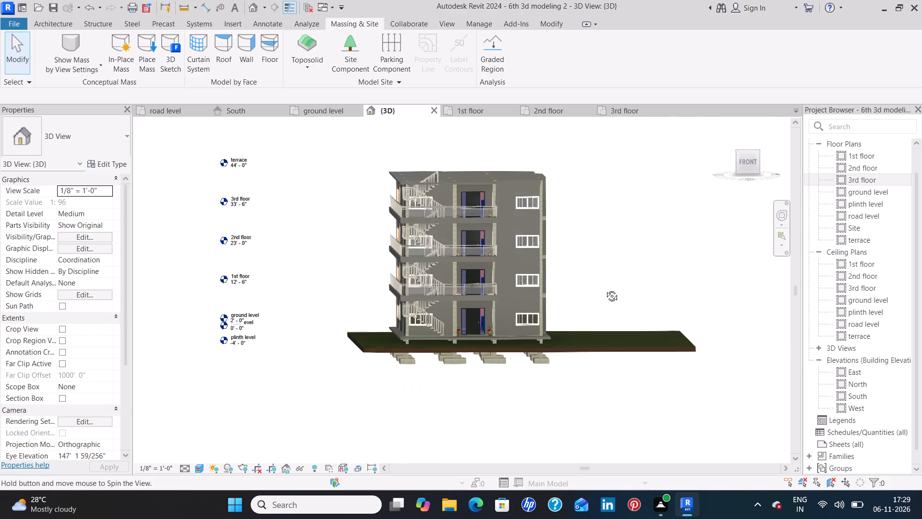
{"action": "middle_click_drag", "start_coordinate": [605, 289], "coordinate": [601, 279], "text": "shift"}
{"action": "scroll", "coordinate": [520, 336], "scroll_direction": "up", "scroll_amount": 3}
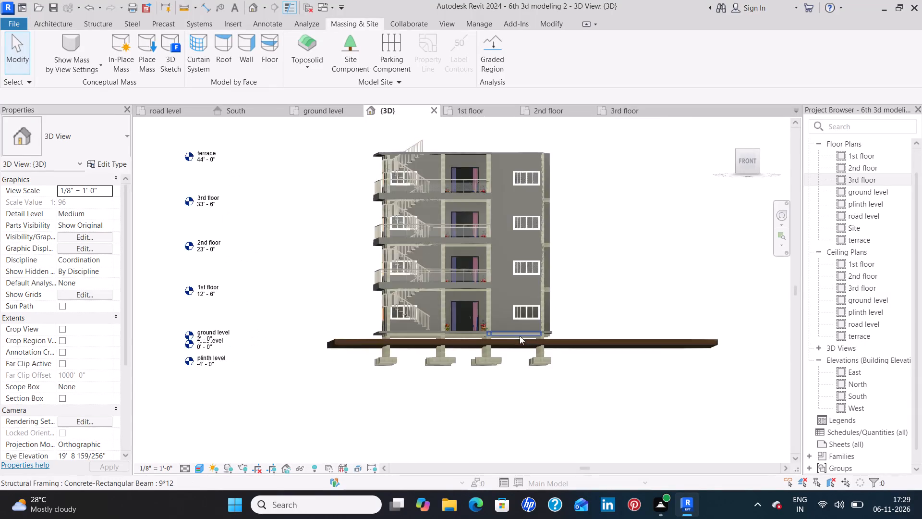
{"action": "scroll", "coordinate": [520, 336], "scroll_direction": "up", "scroll_amount": 7}
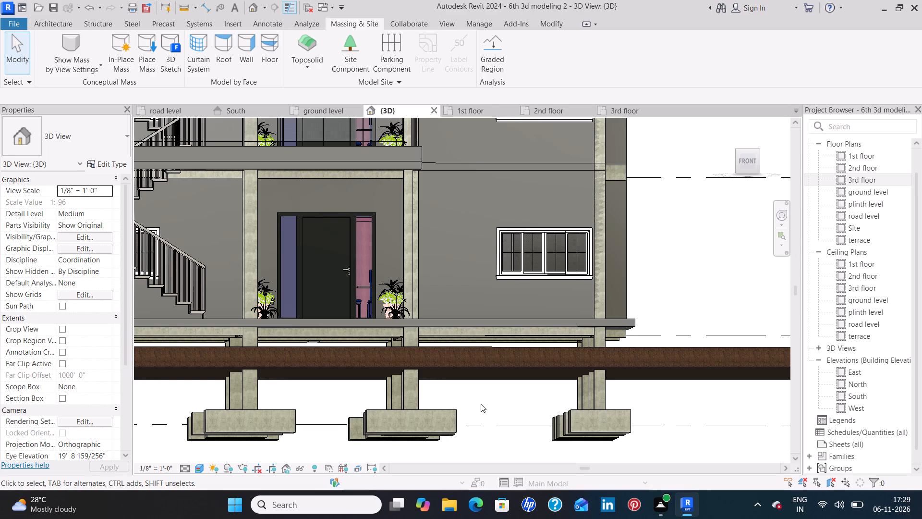
Raise the grassland toposolid in the south elevation to a height offset of 1' 6" from road level.
{"action": "left_click", "coordinate": [714, 351]}
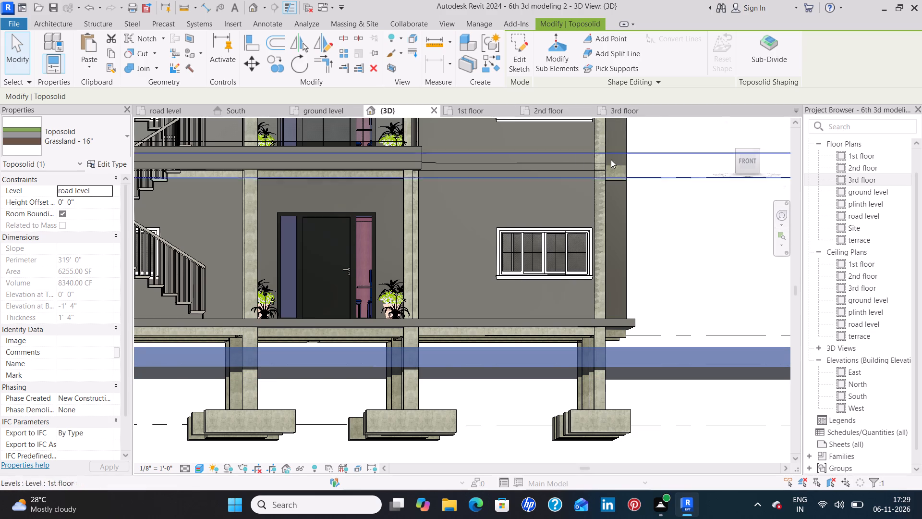
{"action": "left_click", "coordinate": [249, 110]}
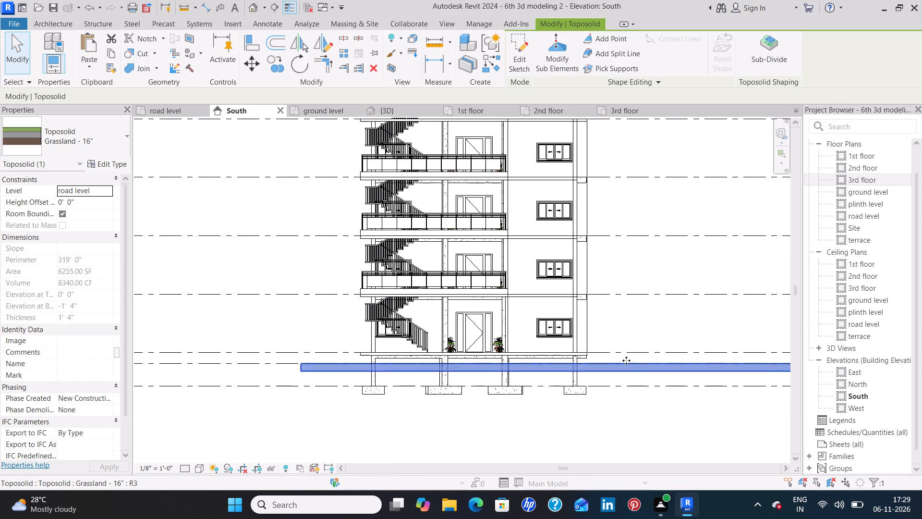
{"action": "middle_click_drag", "start_coordinate": [613, 354], "coordinate": [481, 337]}
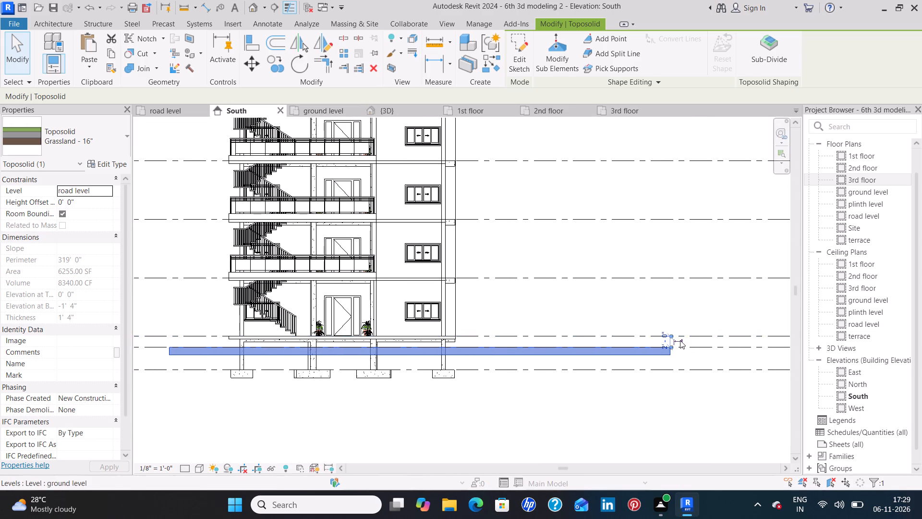
{"action": "scroll", "coordinate": [672, 344], "scroll_direction": "up", "scroll_amount": 7}
{"action": "scroll", "coordinate": [570, 347], "scroll_direction": "down", "scroll_amount": 5}
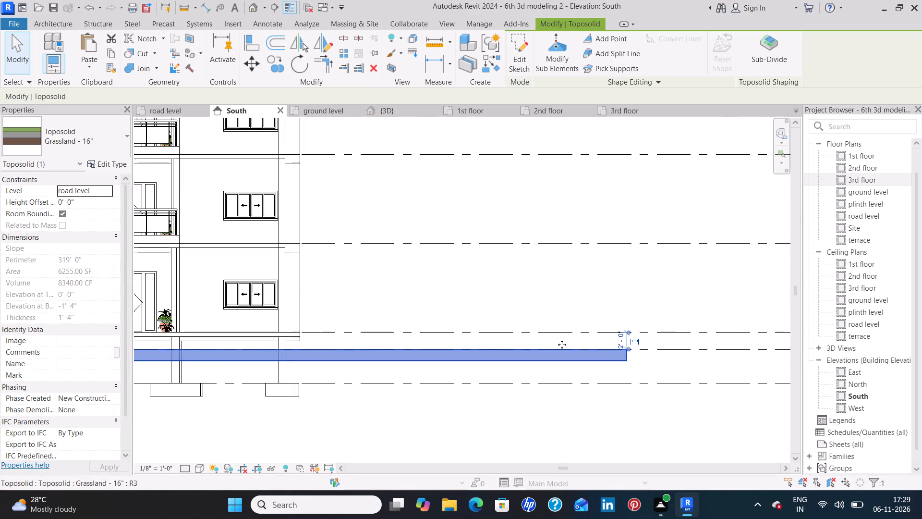
{"action": "scroll", "coordinate": [562, 345], "scroll_direction": "down", "scroll_amount": 1}
{"action": "middle_click_drag", "start_coordinate": [558, 291], "coordinate": [693, 293]}
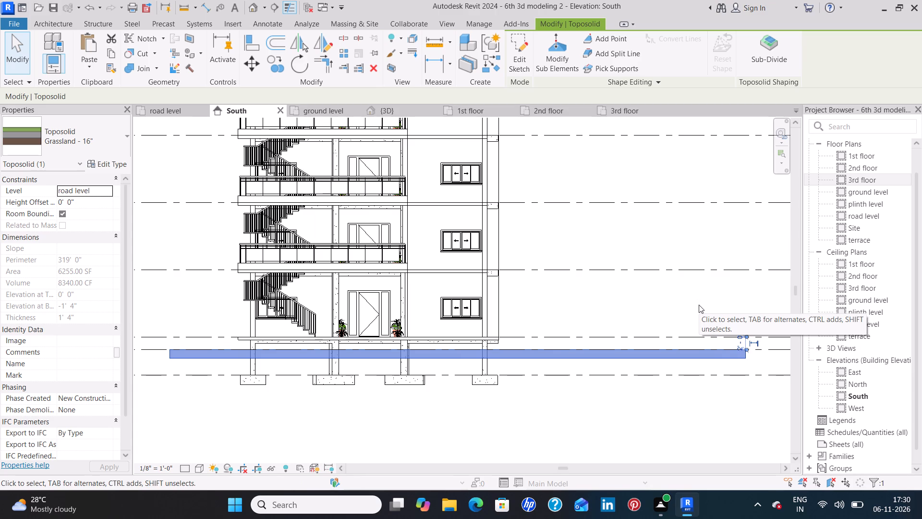
{"action": "key", "text": "Up"}
{"action": "key", "text": "Up"}
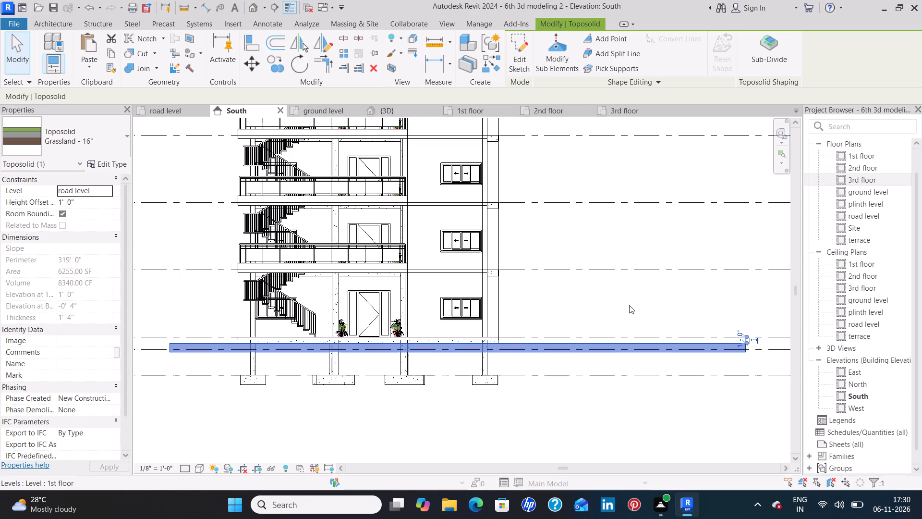
{"action": "key", "text": "Up"}
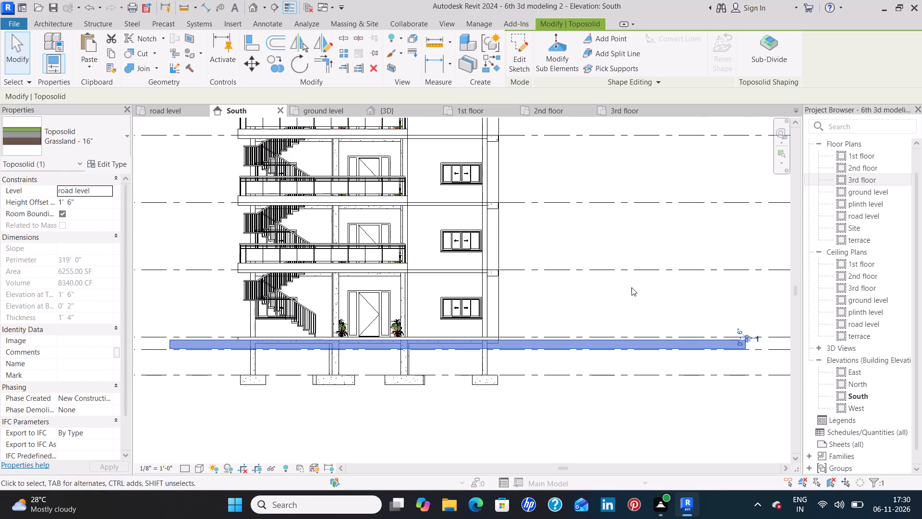
{"action": "left_click", "coordinate": [631, 287]}
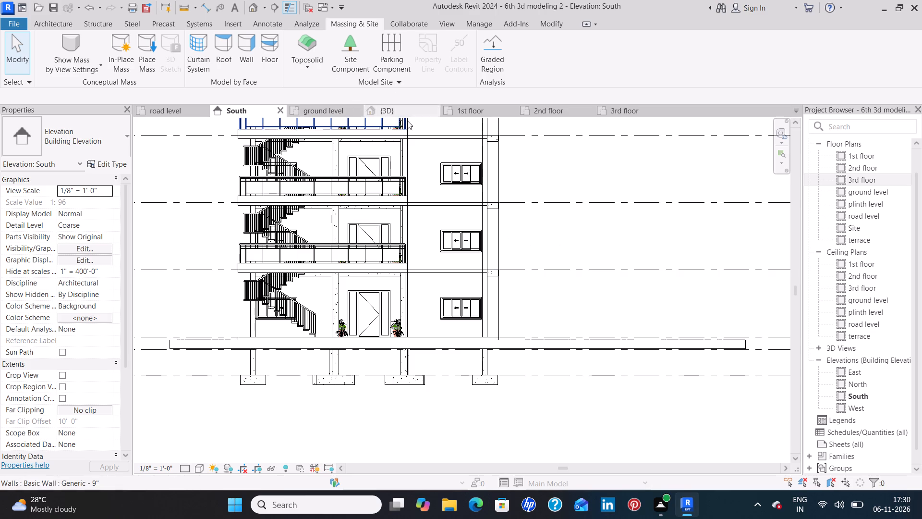
Inspect the raised terrain against the ground slab and foundations in 3D, from close up and around the whole building.
{"action": "left_click", "coordinate": [409, 111]}
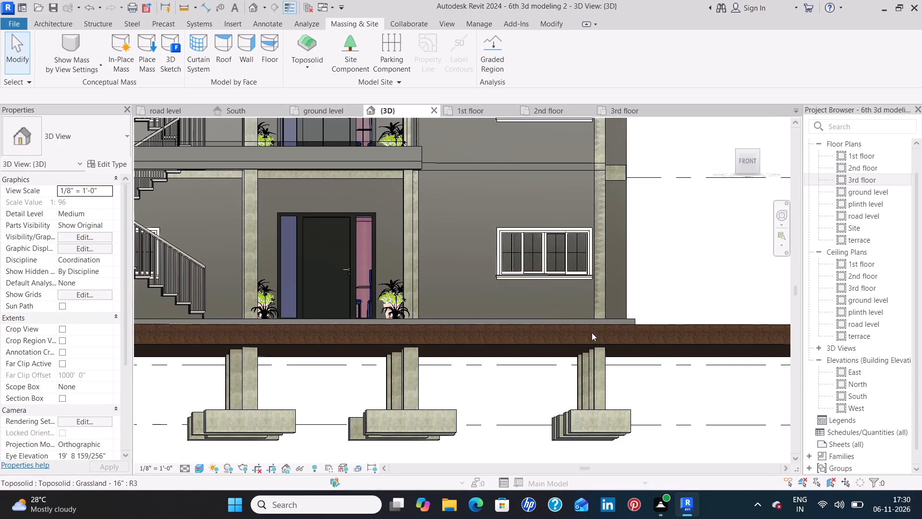
{"action": "middle_click_drag", "start_coordinate": [720, 281], "coordinate": [719, 326]}
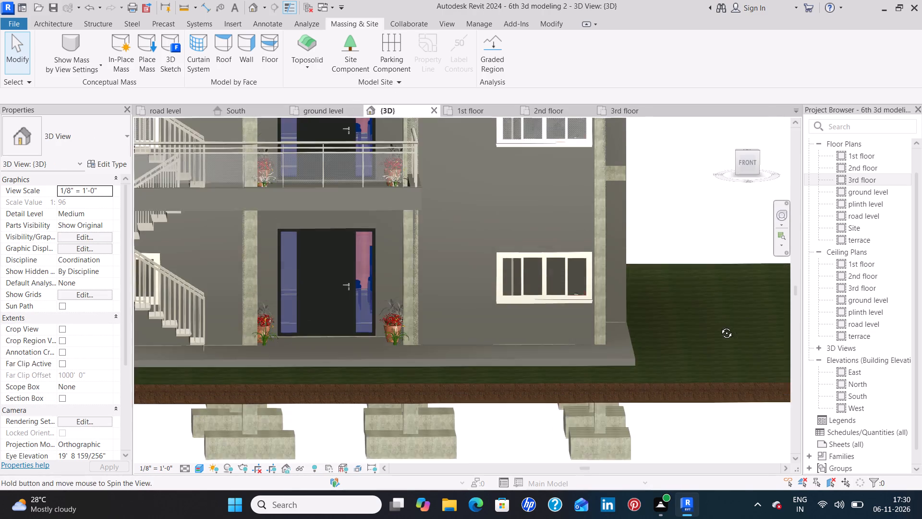
{"action": "middle_click_drag", "start_coordinate": [719, 326], "coordinate": [712, 301]}
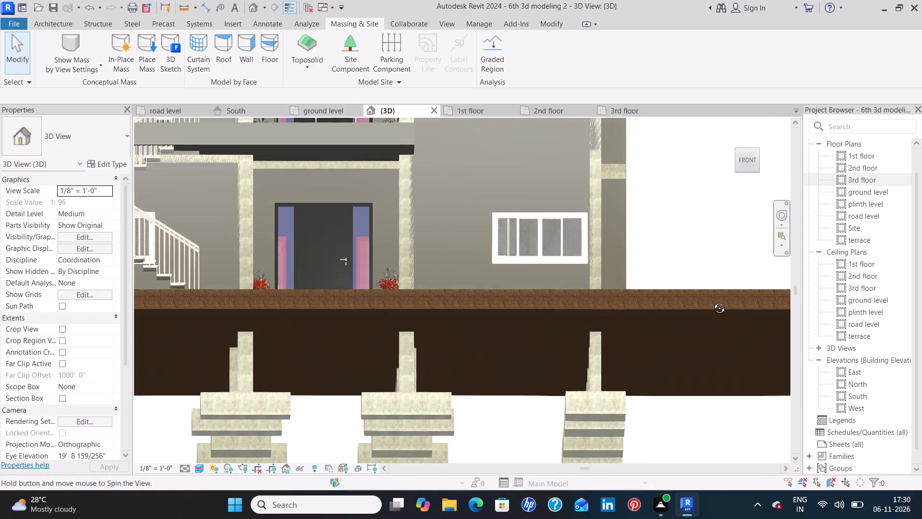
{"action": "middle_click_drag", "start_coordinate": [712, 301], "coordinate": [710, 353]}
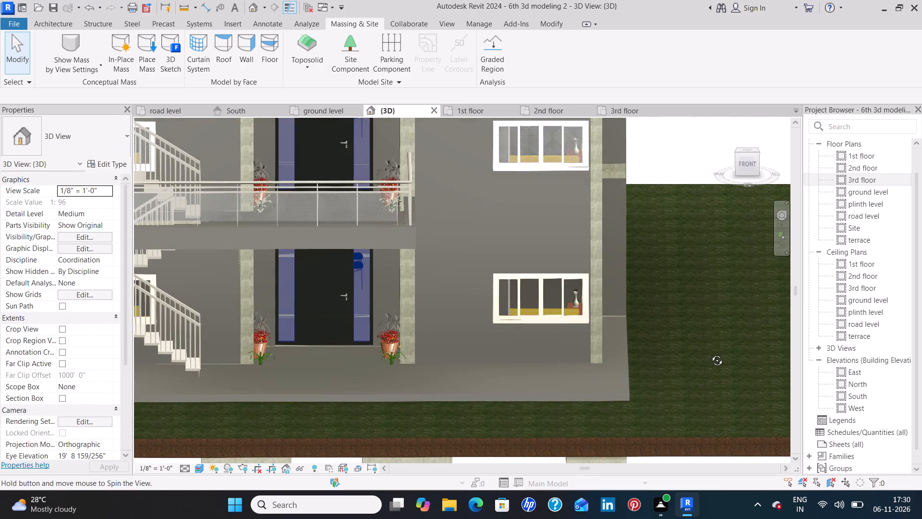
{"action": "middle_click_drag", "start_coordinate": [710, 353], "coordinate": [724, 314]}
{"action": "middle_click", "coordinate": [724, 314], "text": "shift"}
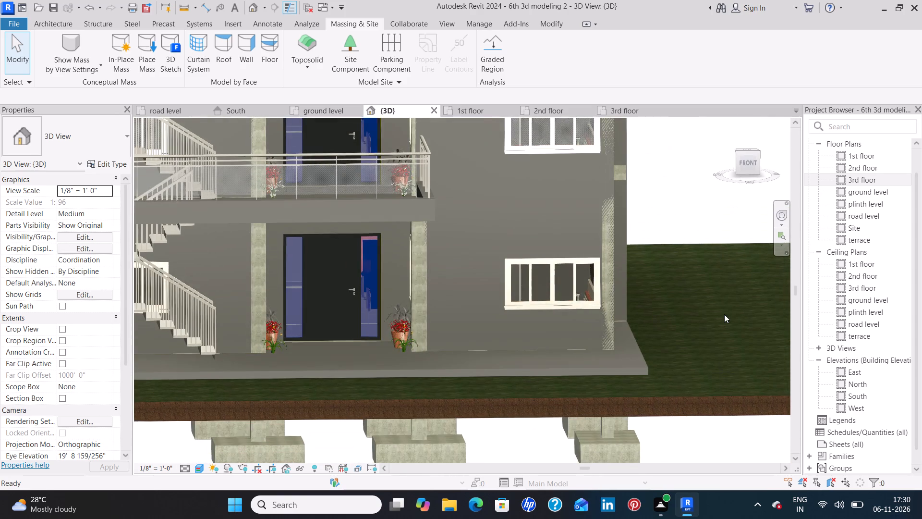
{"action": "scroll", "coordinate": [724, 314], "scroll_direction": "down", "scroll_amount": 7}
{"action": "middle_click_drag", "start_coordinate": [728, 289], "coordinate": [724, 300]}
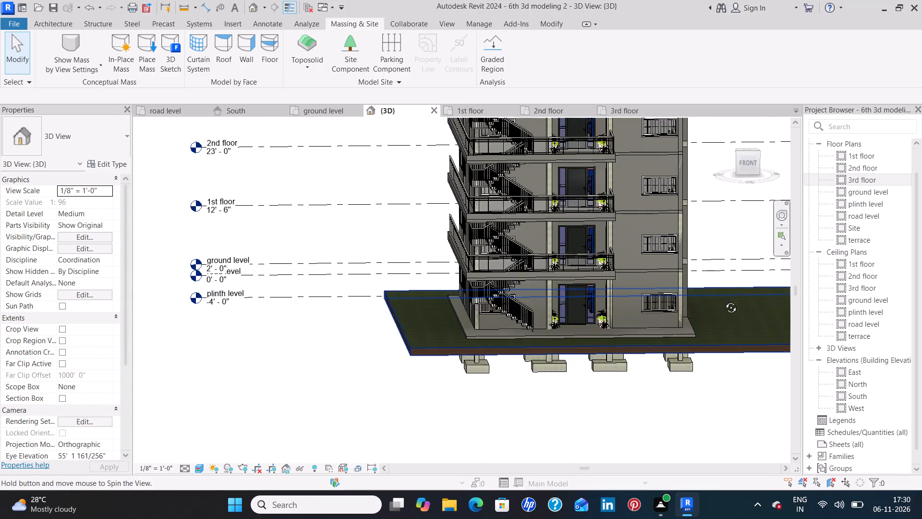
{"action": "middle_click_drag", "start_coordinate": [724, 300], "coordinate": [709, 349]}
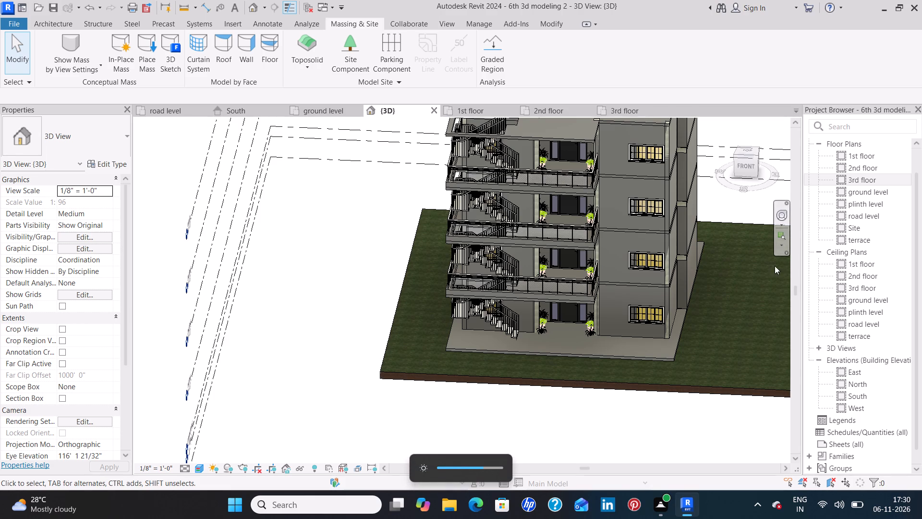
{"action": "scroll", "coordinate": [720, 305], "scroll_direction": "down", "scroll_amount": 3}
{"action": "middle_click_drag", "start_coordinate": [722, 306], "coordinate": [673, 319]}
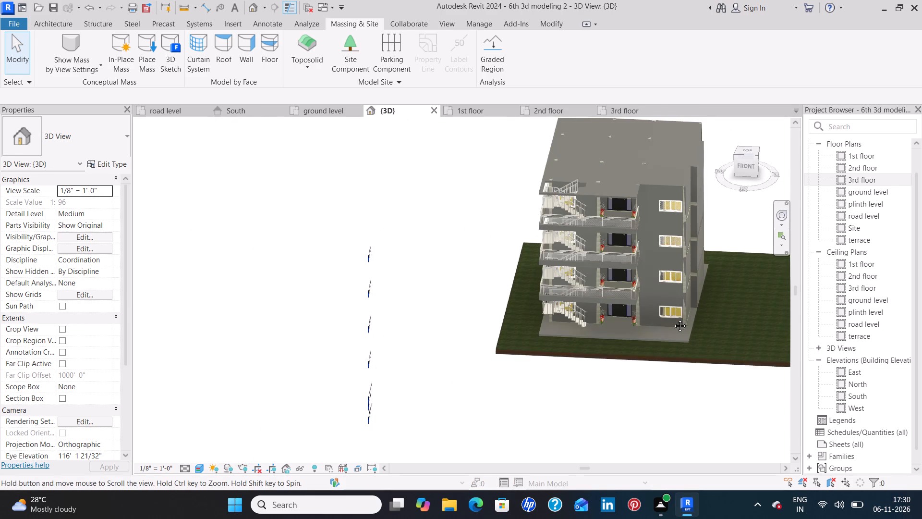
{"action": "middle_click_drag", "start_coordinate": [673, 319], "coordinate": [612, 337]}
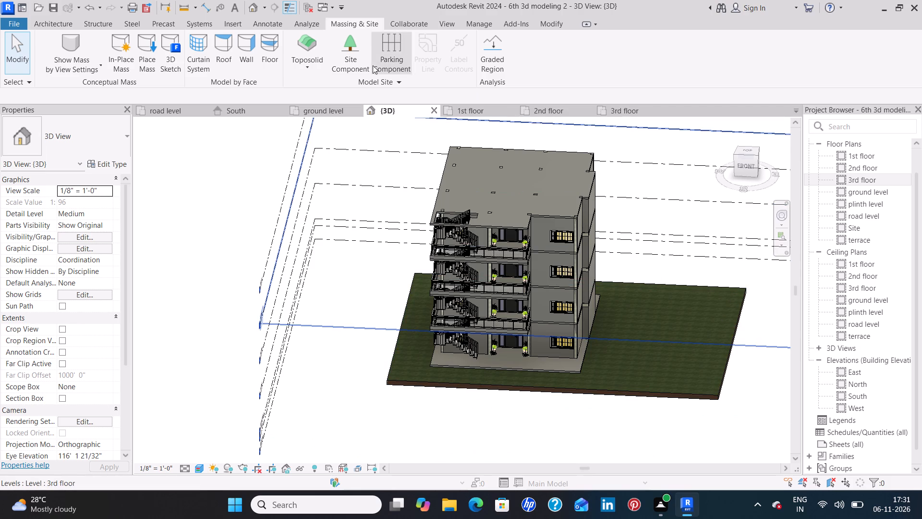
Start a site component on the ground level plan and look through the US library's Planting folder for a tree family.
{"action": "left_click", "coordinate": [317, 110]}
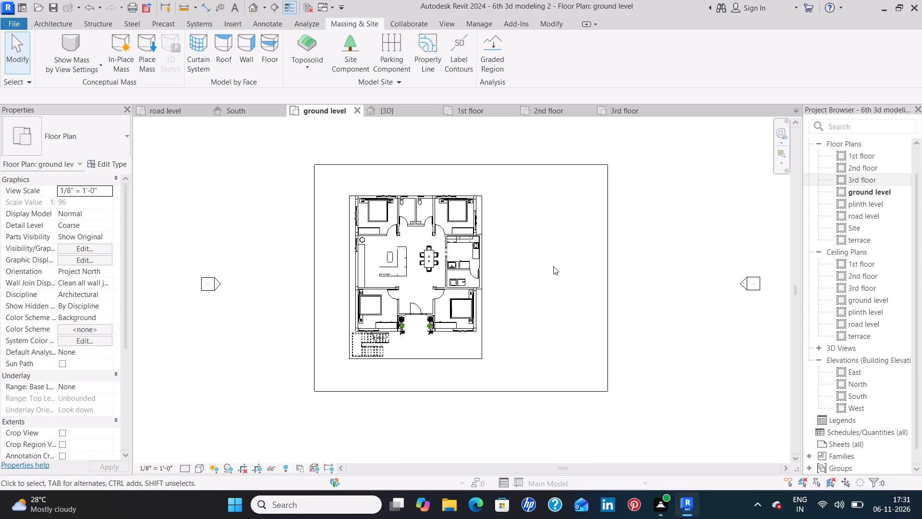
{"action": "left_click", "coordinate": [348, 62]}
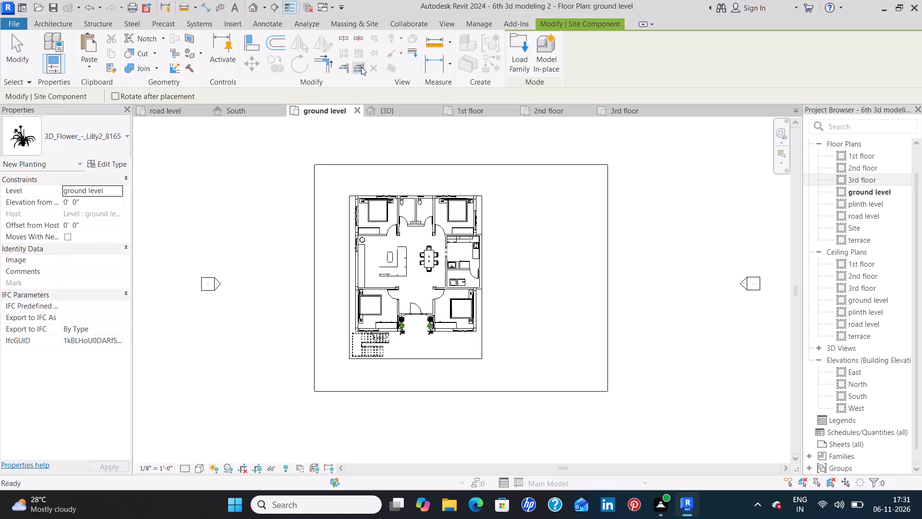
{"action": "left_click", "coordinate": [522, 69]}
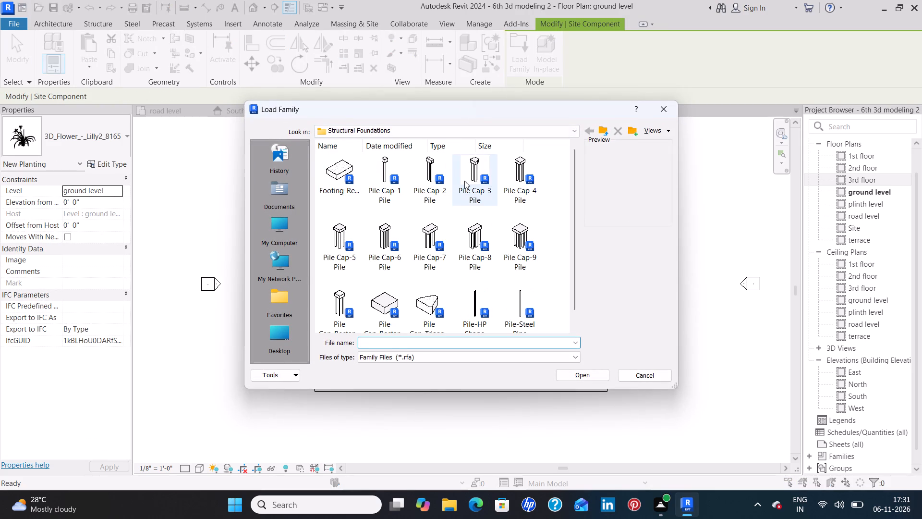
{"action": "left_click", "coordinate": [604, 130]}
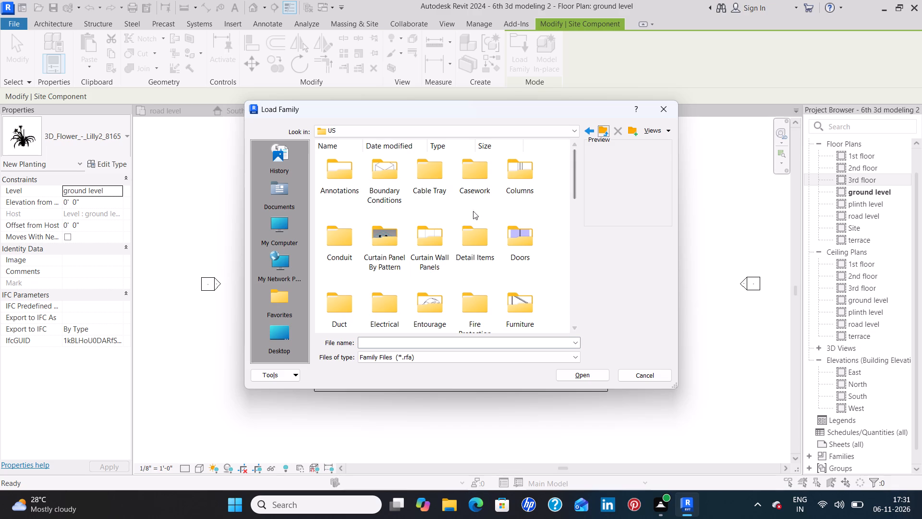
{"action": "scroll", "coordinate": [456, 220], "scroll_direction": "down", "scroll_amount": 5}
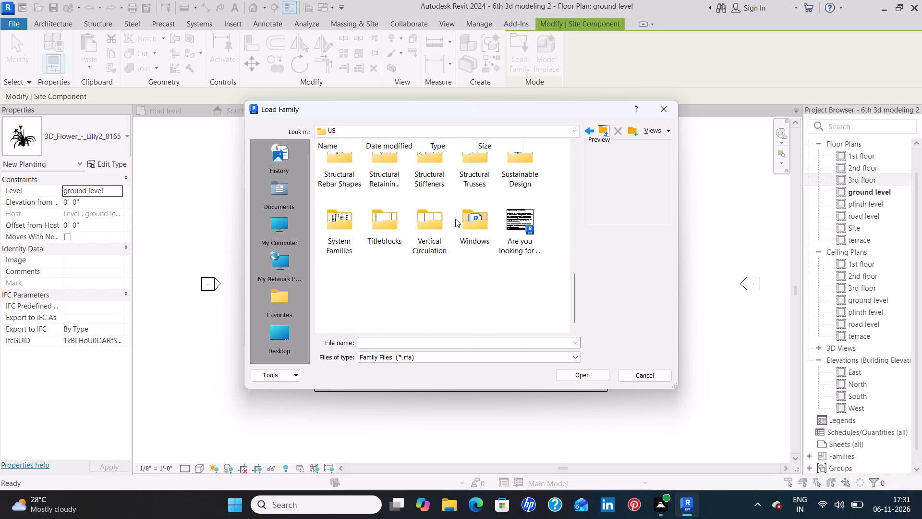
{"action": "scroll", "coordinate": [455, 219], "scroll_direction": "up", "scroll_amount": 3}
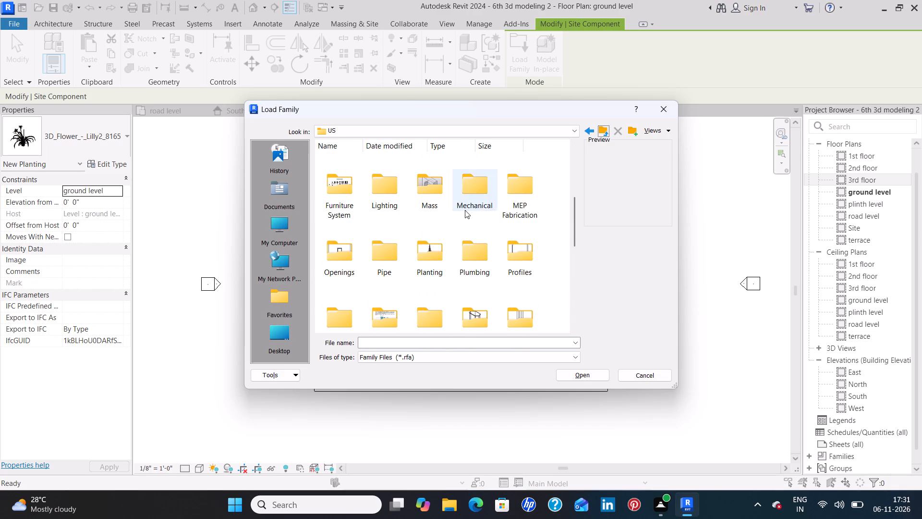
{"action": "double_click", "coordinate": [424, 255]}
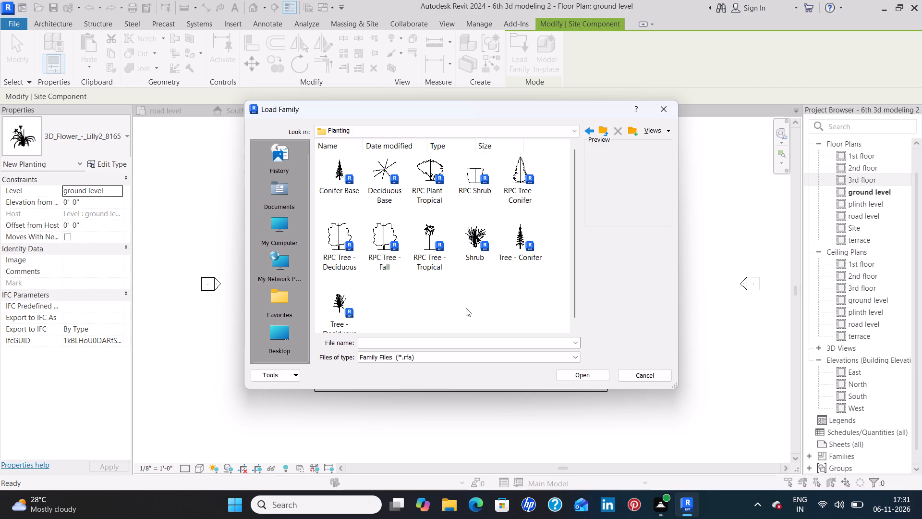
{"action": "scroll", "coordinate": [465, 308], "scroll_direction": "down", "scroll_amount": 2}
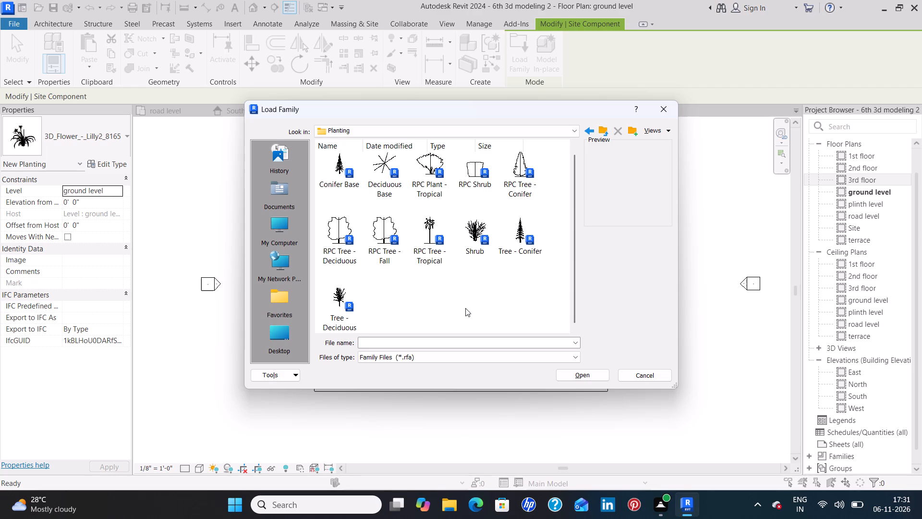
{"action": "scroll", "coordinate": [465, 308], "scroll_direction": "down", "scroll_amount": 1}
Load the Tree_901 family from the tree and plant folder of the SHUBHAM CITY library.
{"action": "left_click", "coordinate": [570, 135]}
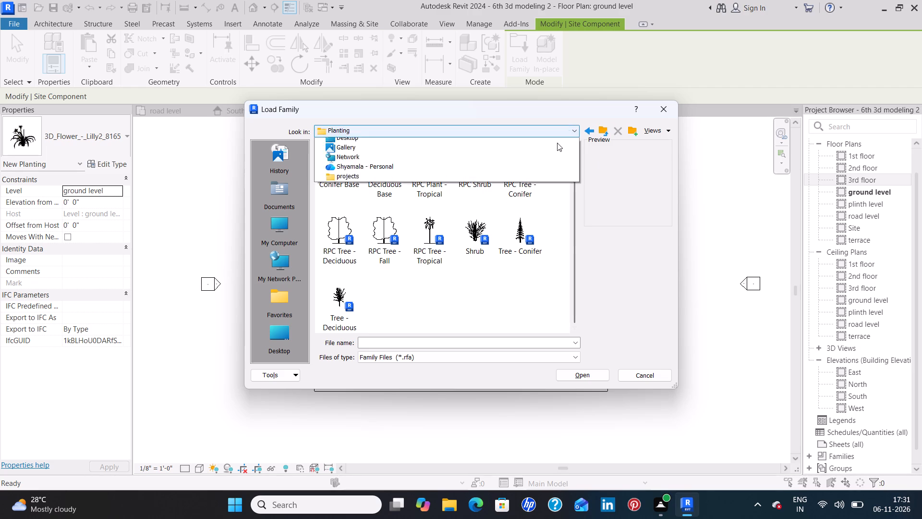
{"action": "left_click", "coordinate": [457, 223]}
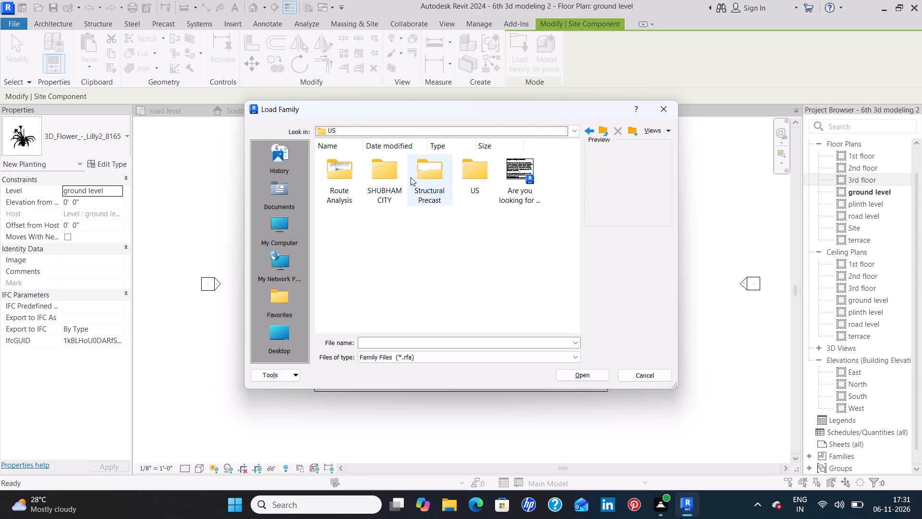
{"action": "double_click", "coordinate": [382, 185]}
{"action": "double_click", "coordinate": [342, 186]}
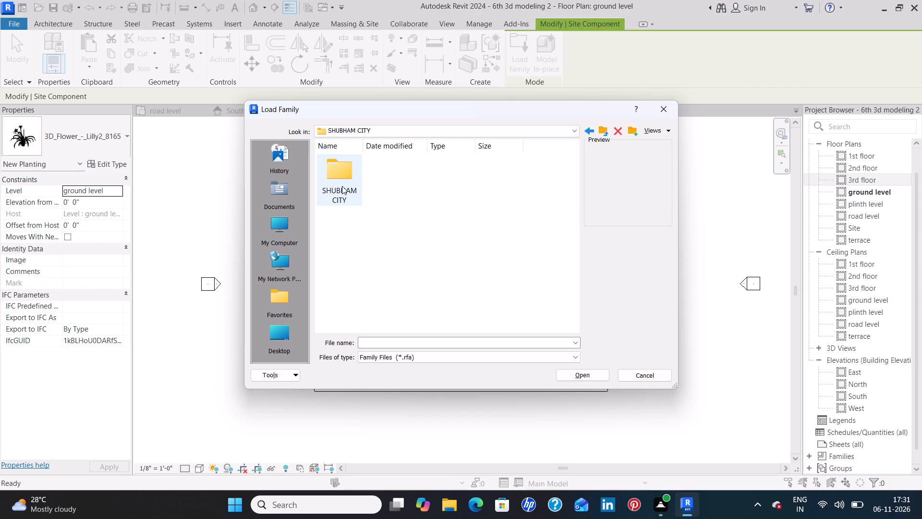
{"action": "scroll", "coordinate": [452, 241], "scroll_direction": "down", "scroll_amount": 4}
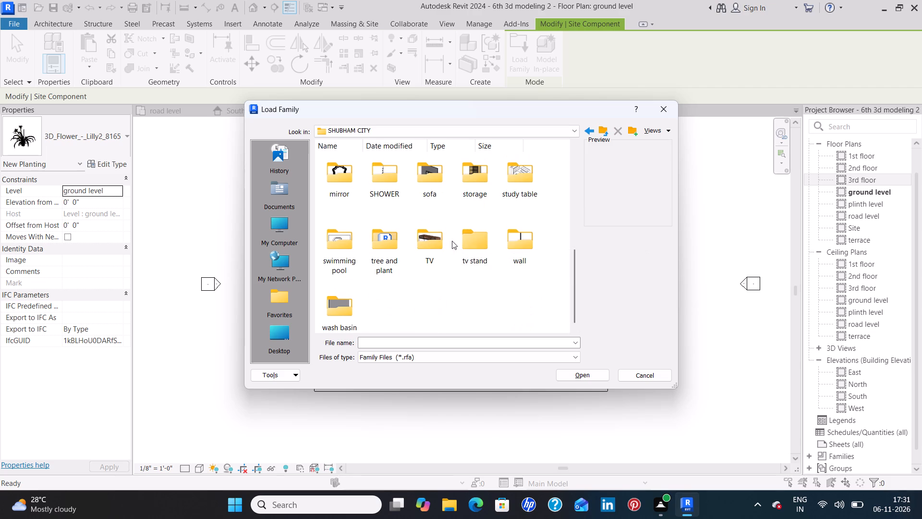
{"action": "double_click", "coordinate": [379, 244]}
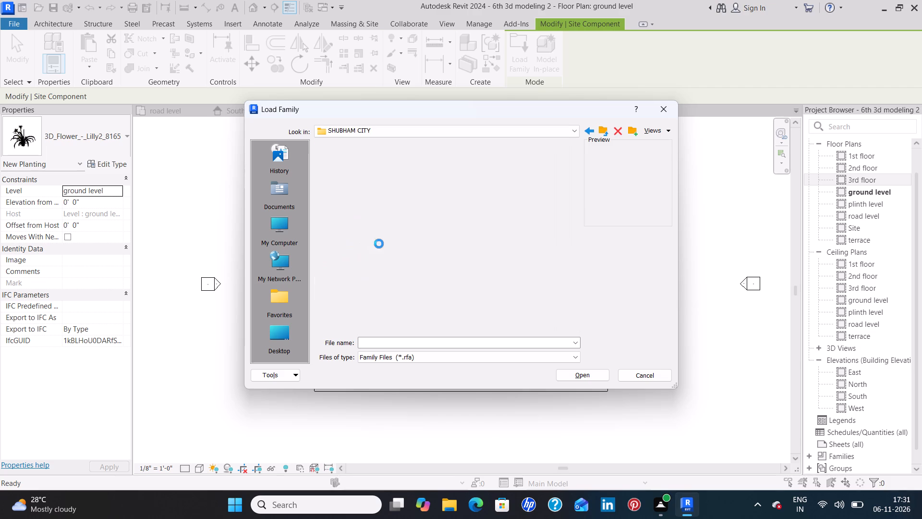
{"action": "scroll", "coordinate": [558, 226], "scroll_direction": "down", "scroll_amount": 3}
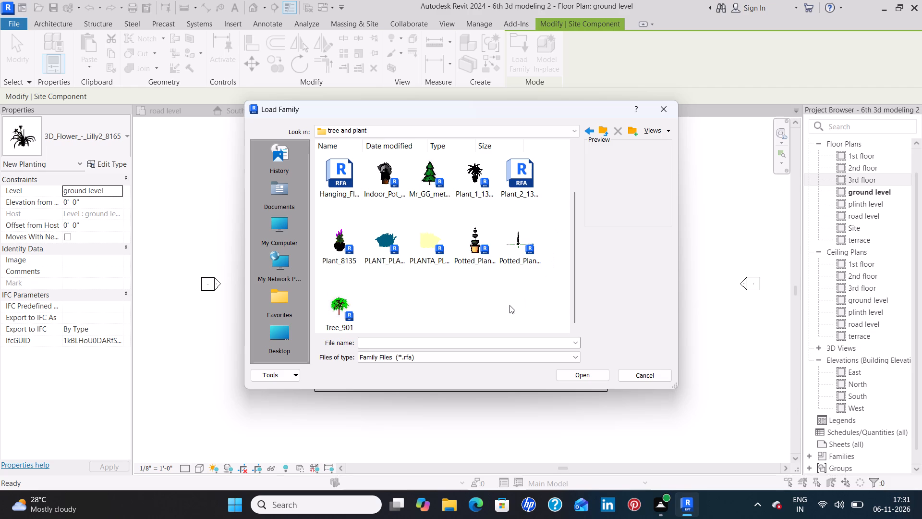
{"action": "left_click", "coordinate": [383, 245]}
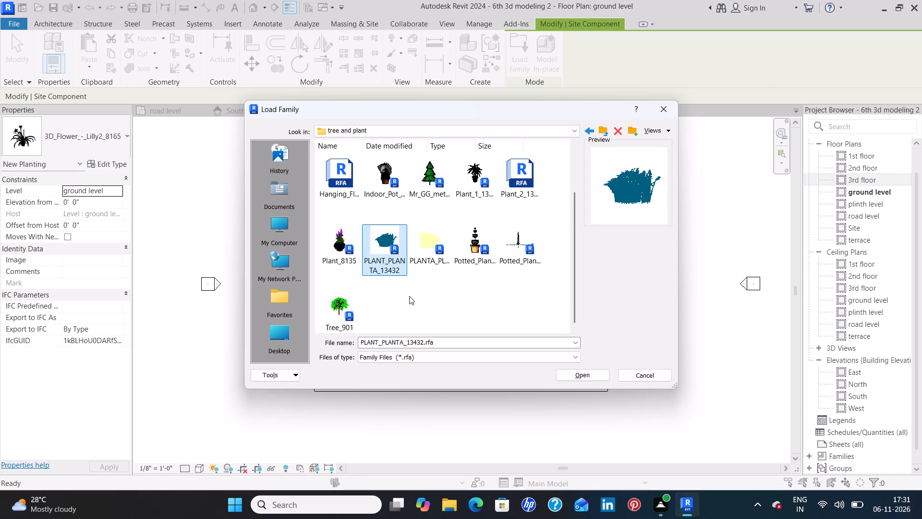
{"action": "left_click", "coordinate": [332, 302]}
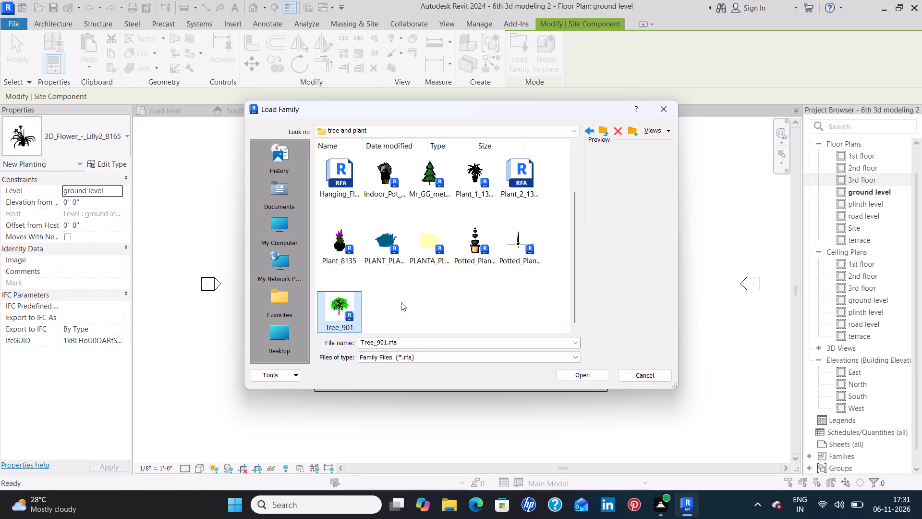
{"action": "left_click", "coordinate": [568, 378]}
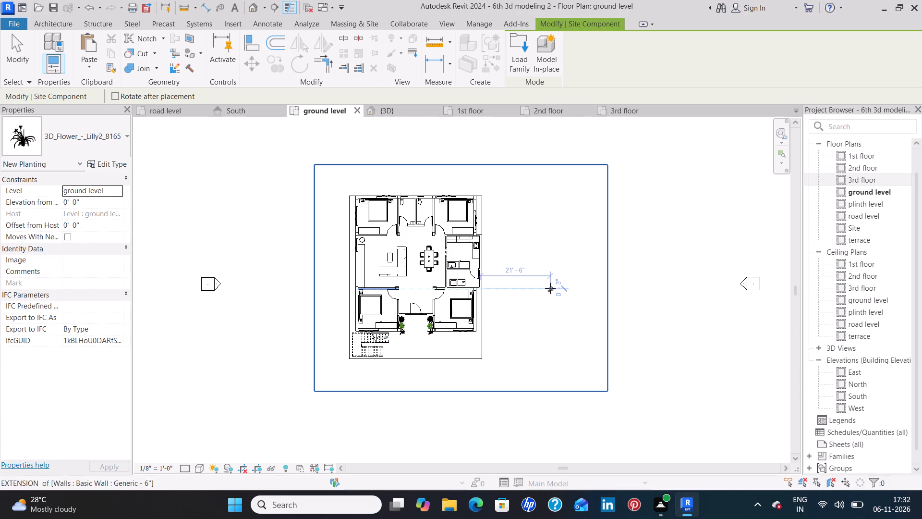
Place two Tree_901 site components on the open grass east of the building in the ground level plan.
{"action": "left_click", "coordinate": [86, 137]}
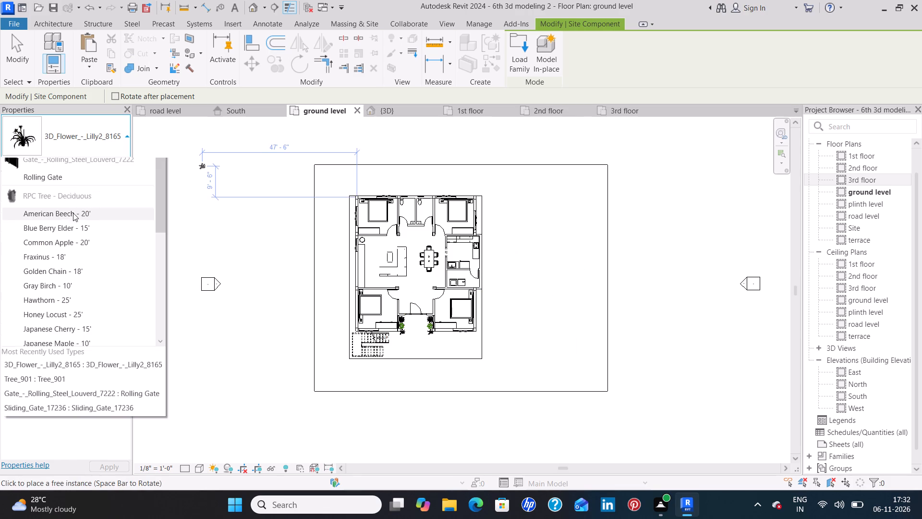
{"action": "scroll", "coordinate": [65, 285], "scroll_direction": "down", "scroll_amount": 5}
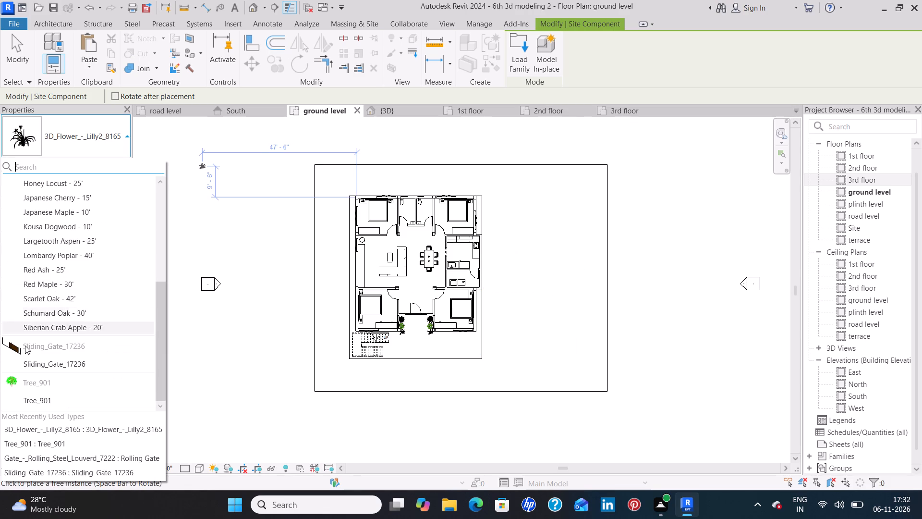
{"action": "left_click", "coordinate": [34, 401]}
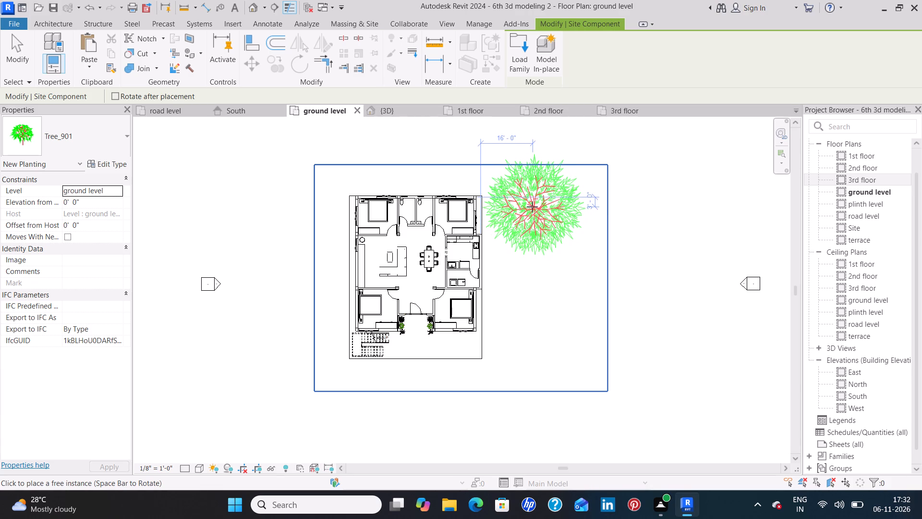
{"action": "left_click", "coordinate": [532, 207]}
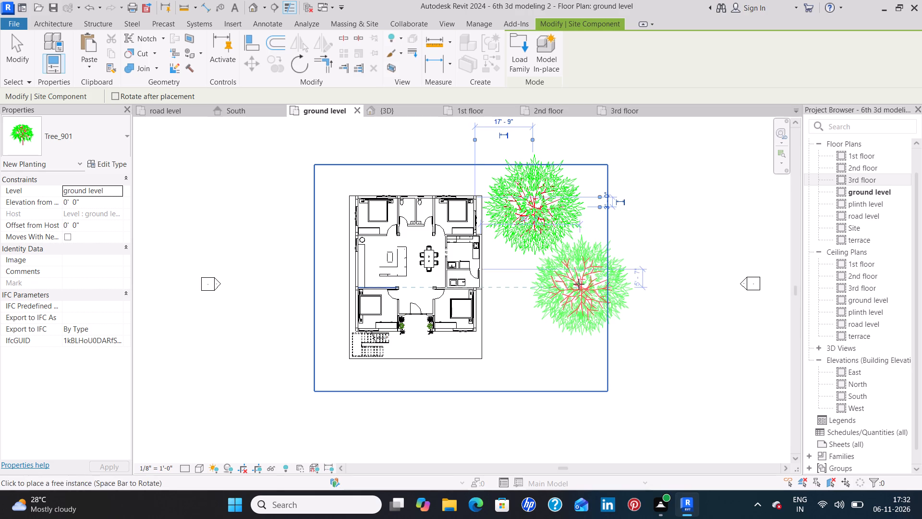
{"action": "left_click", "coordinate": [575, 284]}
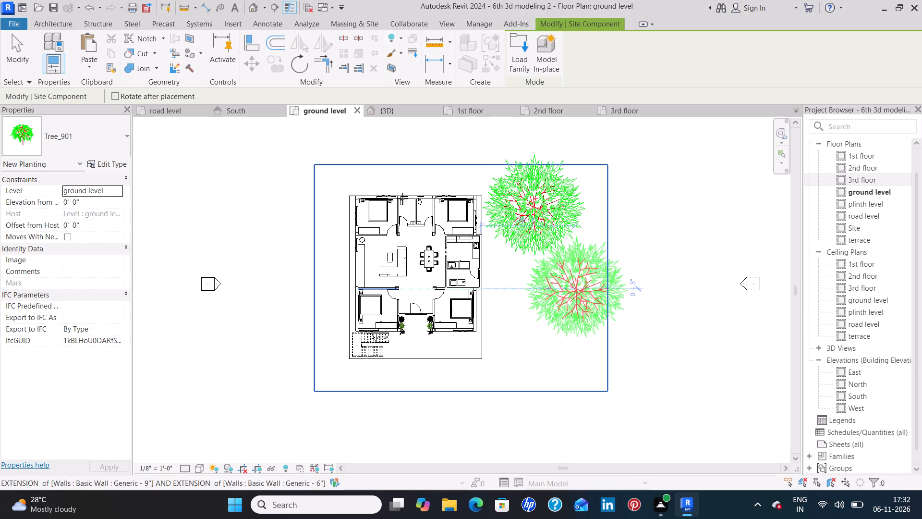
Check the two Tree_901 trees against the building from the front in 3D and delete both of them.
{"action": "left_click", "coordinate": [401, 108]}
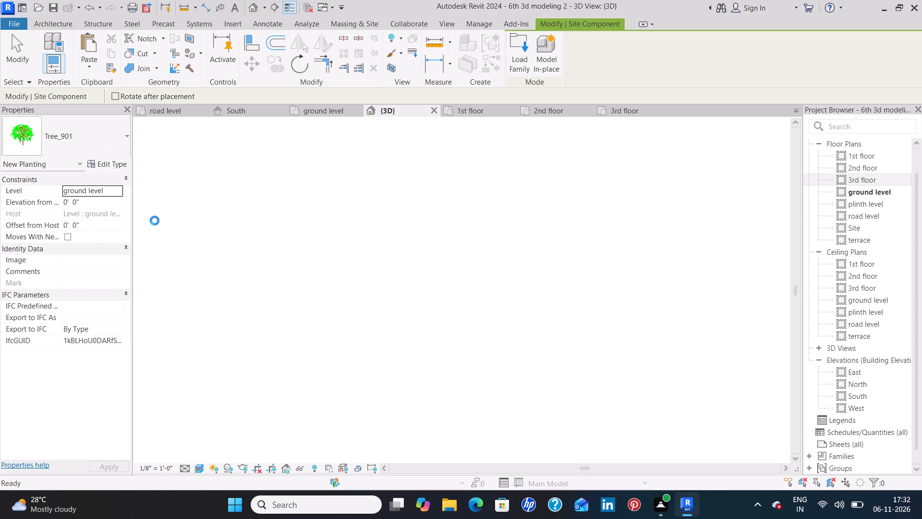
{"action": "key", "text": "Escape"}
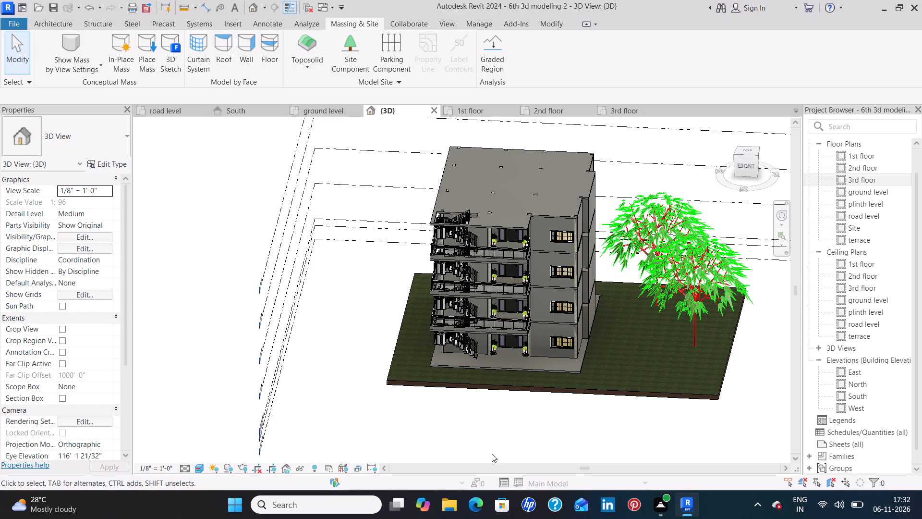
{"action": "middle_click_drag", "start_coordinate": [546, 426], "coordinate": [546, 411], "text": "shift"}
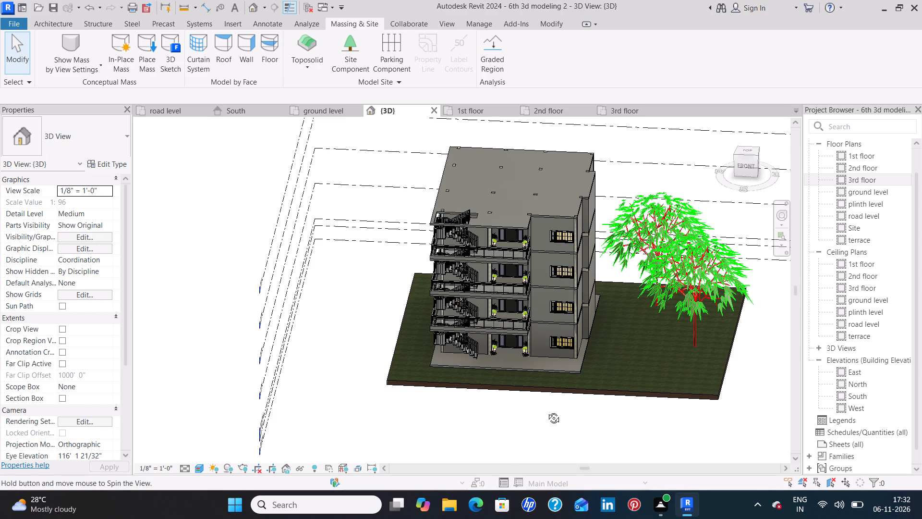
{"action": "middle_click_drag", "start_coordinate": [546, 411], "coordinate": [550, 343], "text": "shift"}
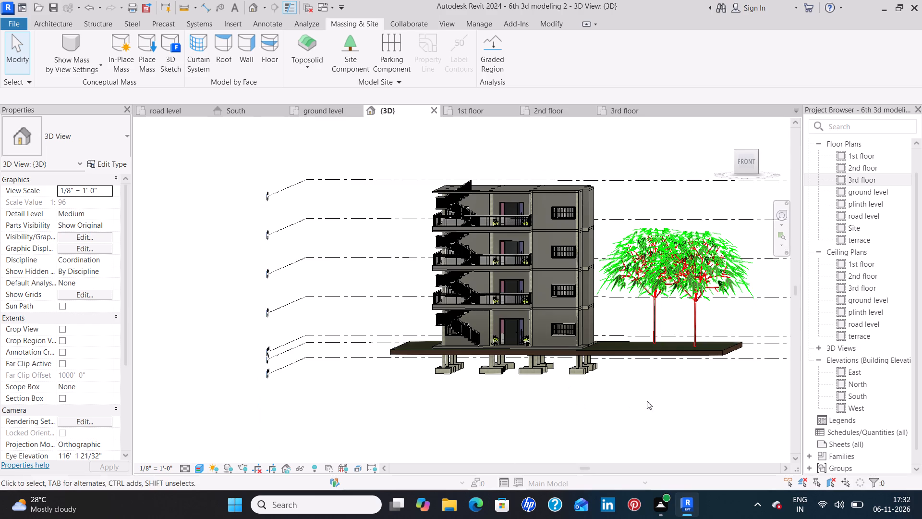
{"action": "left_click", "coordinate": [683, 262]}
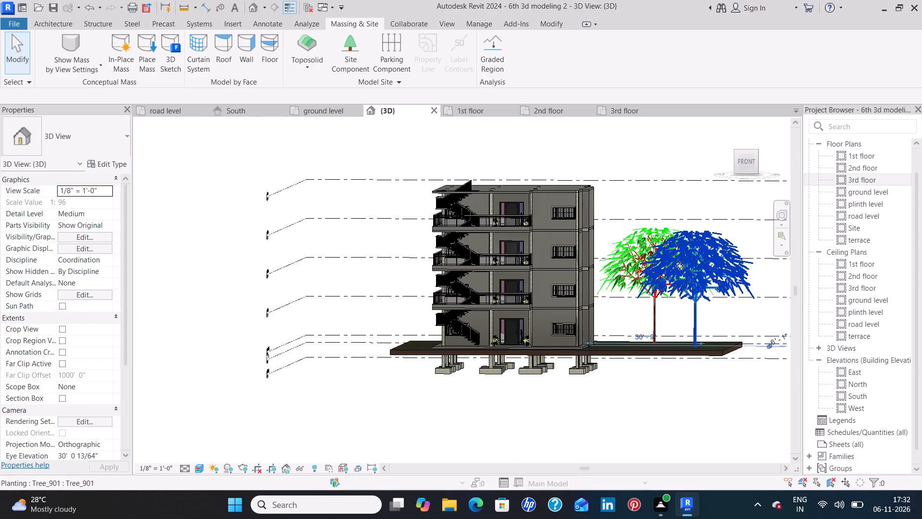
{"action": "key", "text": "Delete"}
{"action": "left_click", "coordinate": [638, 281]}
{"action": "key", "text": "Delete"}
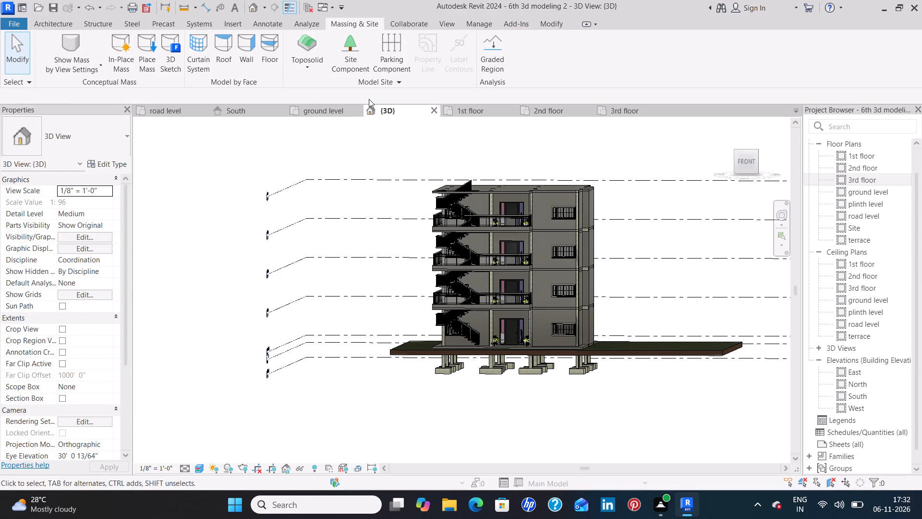
Start a site component on the ground level plan and load the PLANT_PLANTA_13432 family from the tree and plant folder.
{"action": "left_click", "coordinate": [322, 114]}
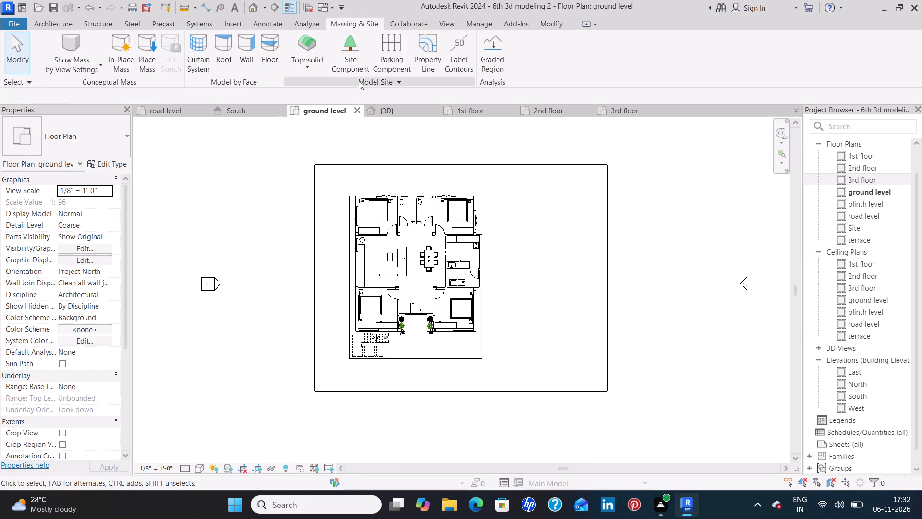
{"action": "left_click", "coordinate": [351, 62]}
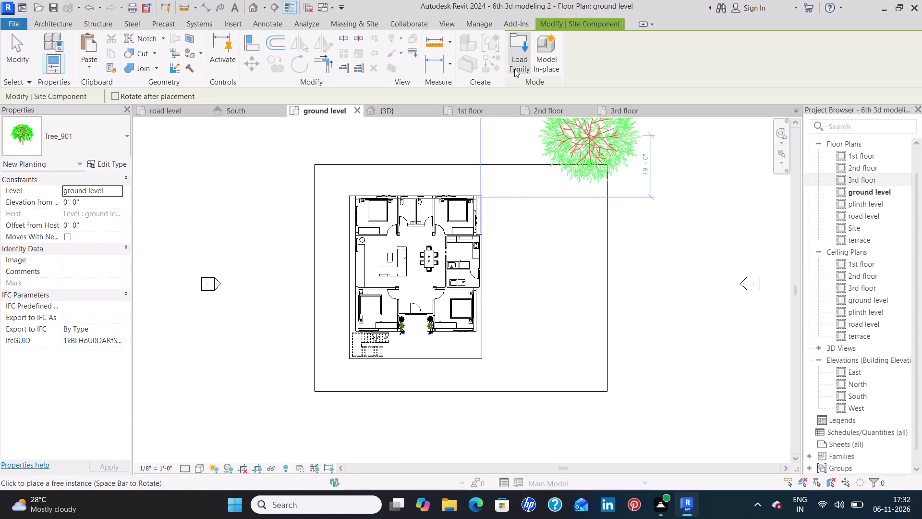
{"action": "left_click", "coordinate": [514, 69]}
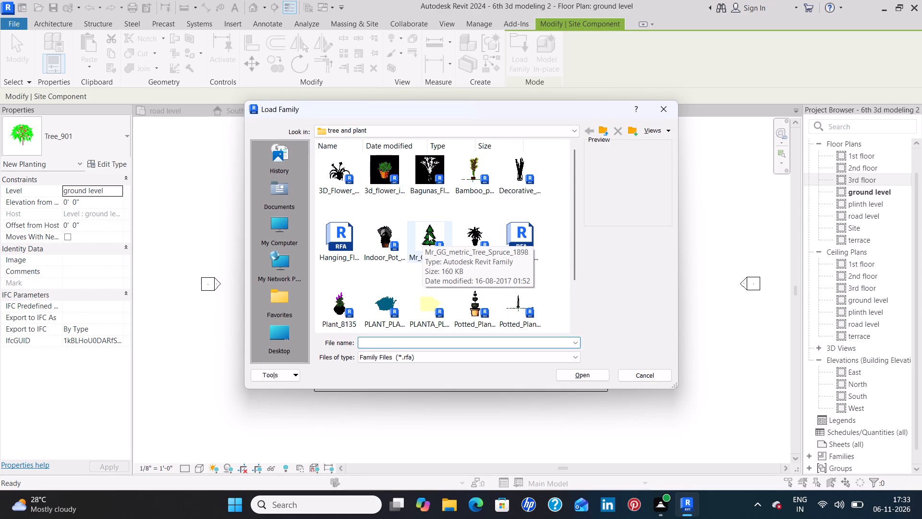
{"action": "left_click", "coordinate": [521, 171]}
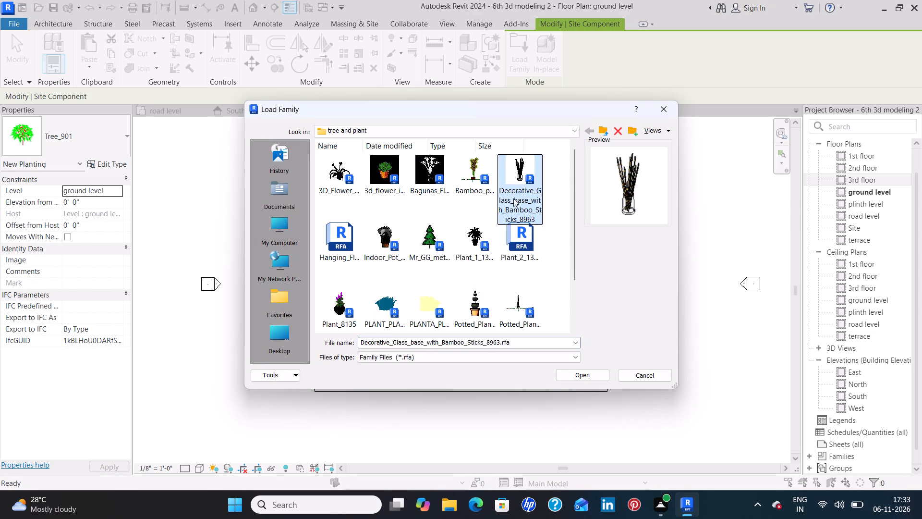
{"action": "left_click", "coordinate": [473, 235]}
{"action": "left_click", "coordinate": [431, 234]}
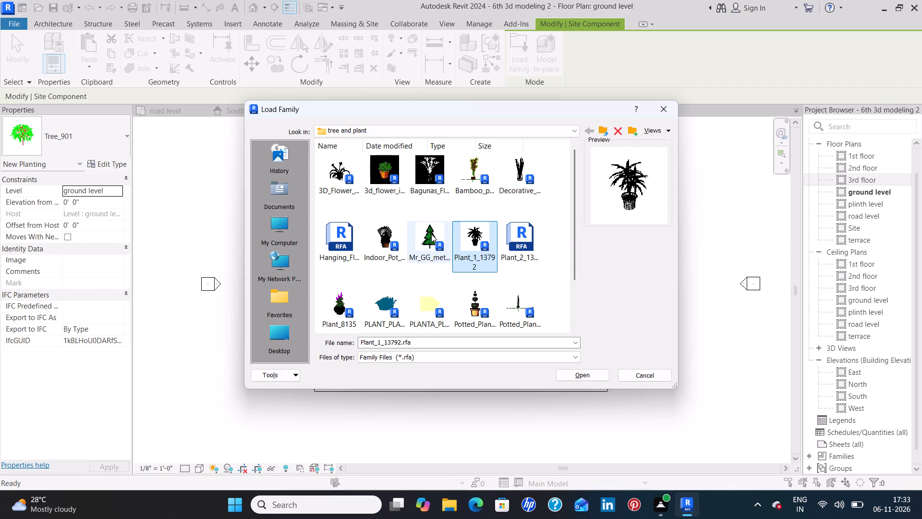
{"action": "left_click", "coordinate": [380, 239]}
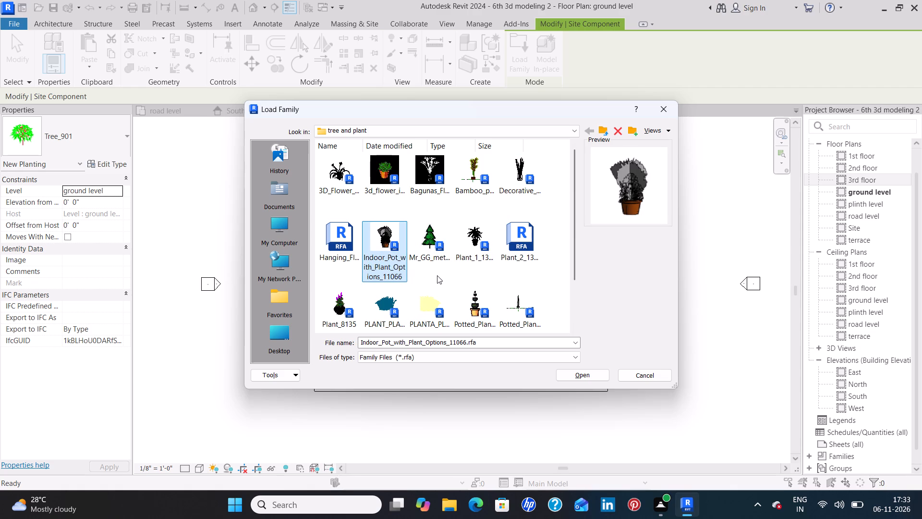
{"action": "scroll", "coordinate": [437, 275], "scroll_direction": "down", "scroll_amount": 2}
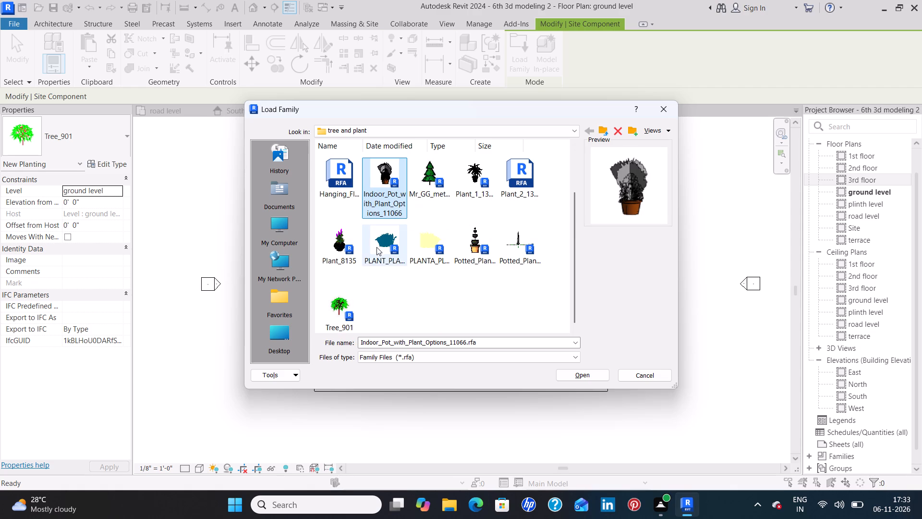
{"action": "left_click", "coordinate": [340, 243]}
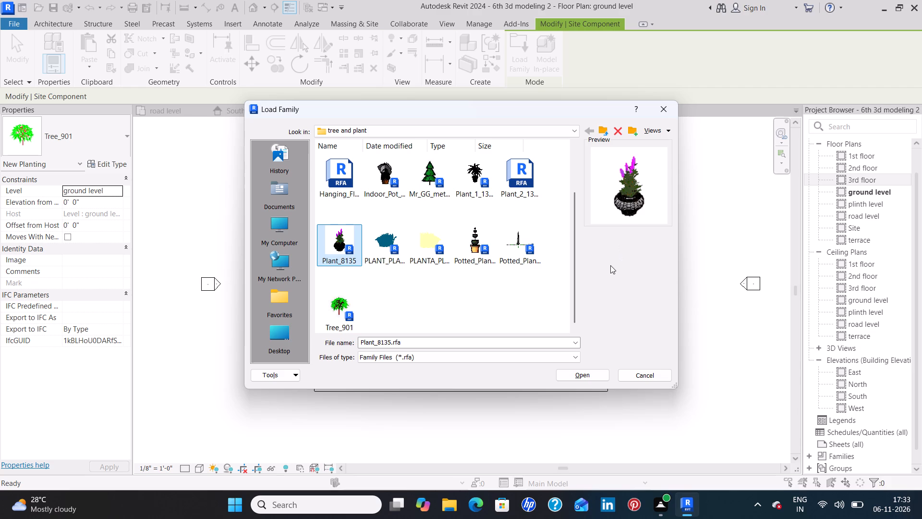
{"action": "left_click", "coordinate": [432, 258]}
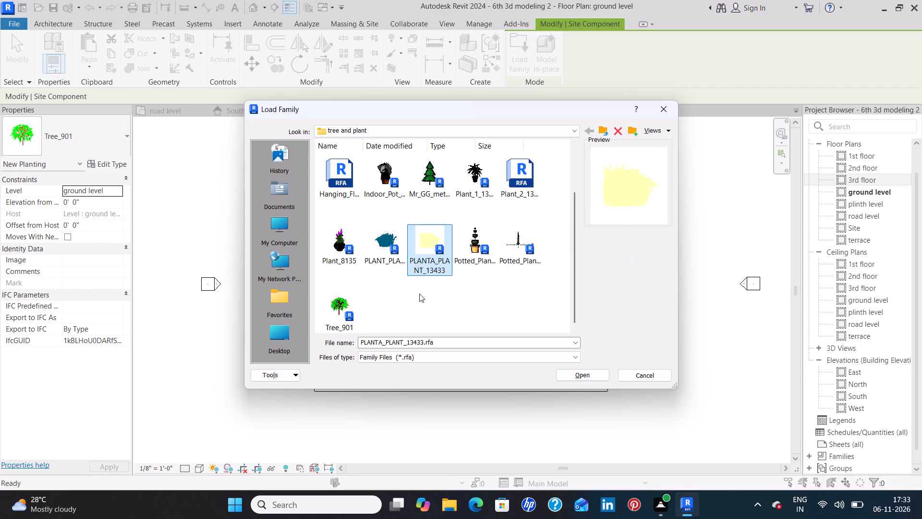
{"action": "left_click", "coordinate": [376, 258]}
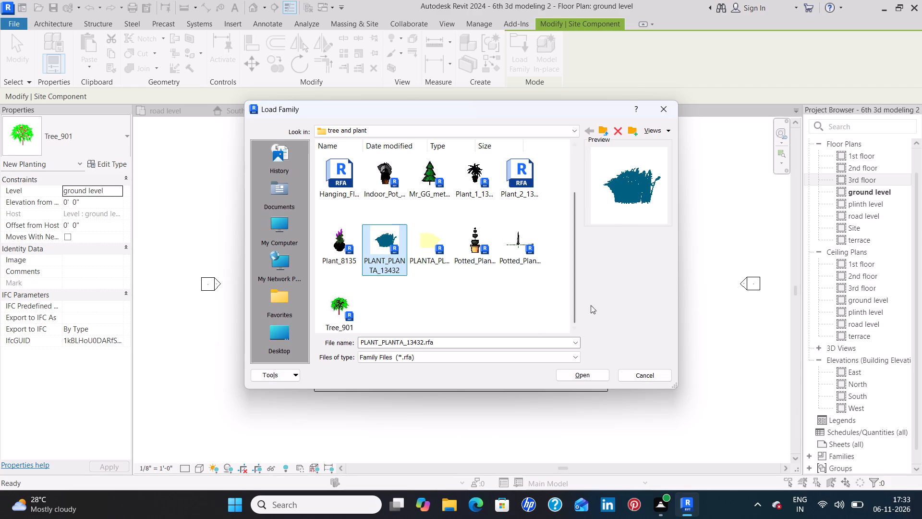
{"action": "left_click", "coordinate": [585, 377]}
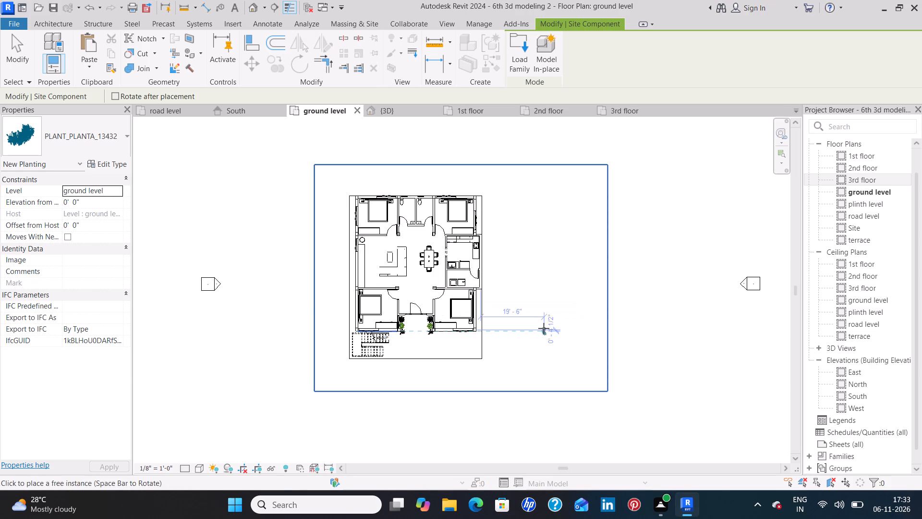
Place one PLANT_PLANTA_13432 on the grass about 15' east of the building's east wall in the ground level plan.
{"action": "left_click", "coordinate": [109, 146]}
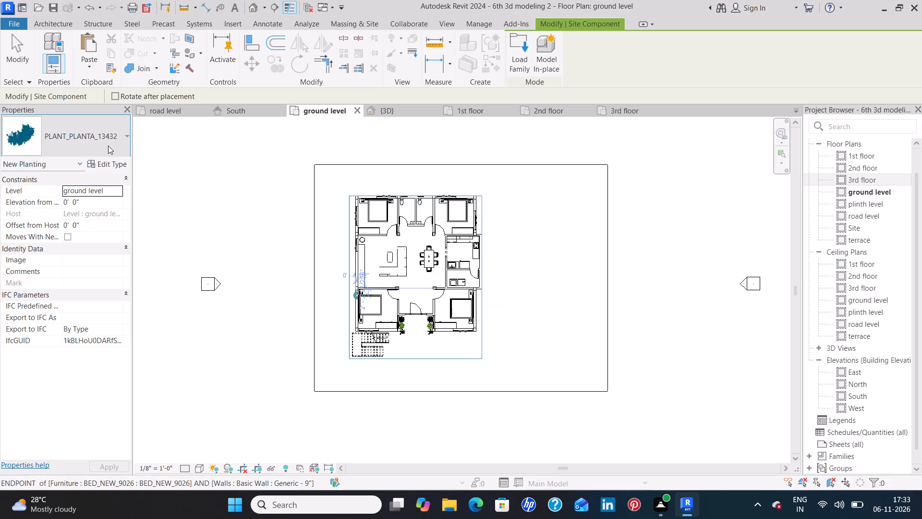
{"action": "left_click", "coordinate": [106, 131]}
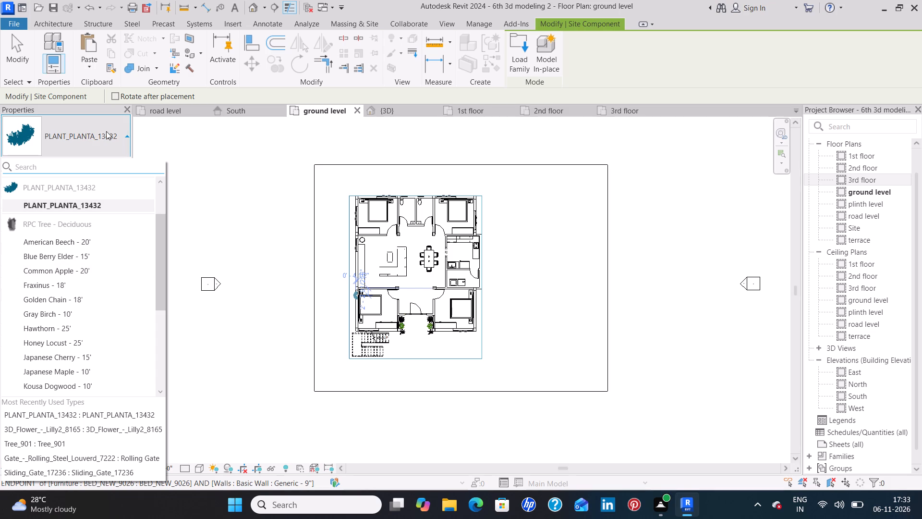
{"action": "scroll", "coordinate": [538, 229], "scroll_direction": "up", "scroll_amount": 8}
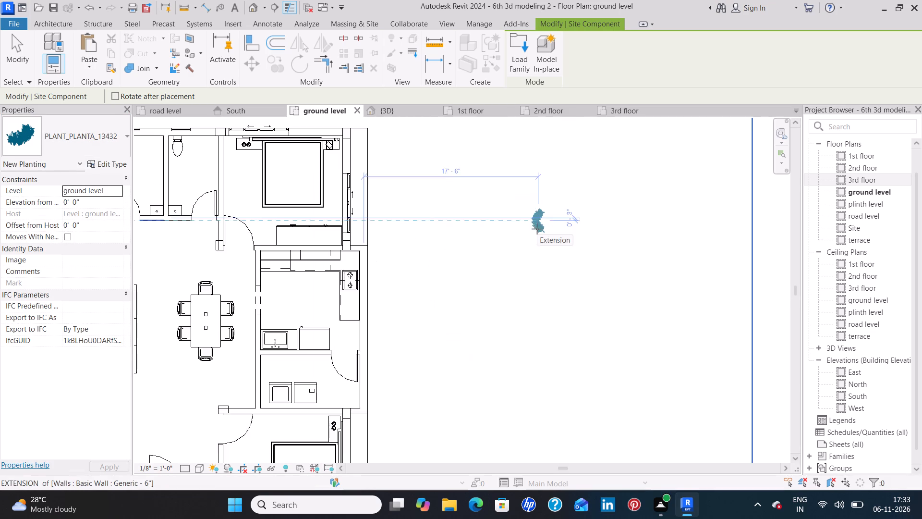
{"action": "scroll", "coordinate": [536, 229], "scroll_direction": "up", "scroll_amount": 4}
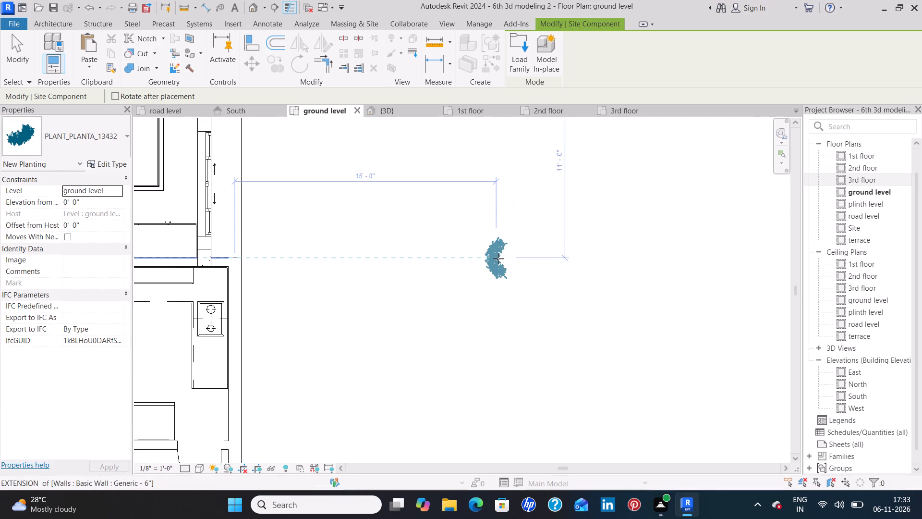
{"action": "left_click", "coordinate": [498, 259]}
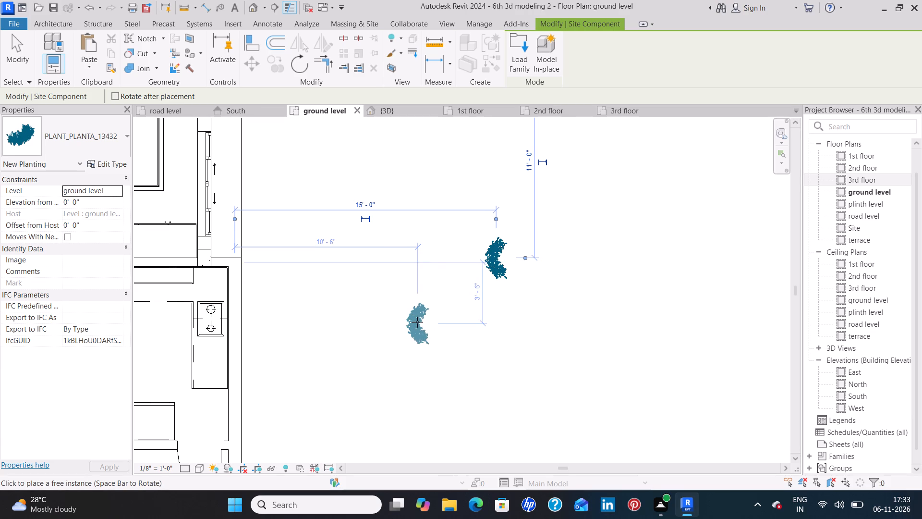
{"action": "key", "text": "Escape"}
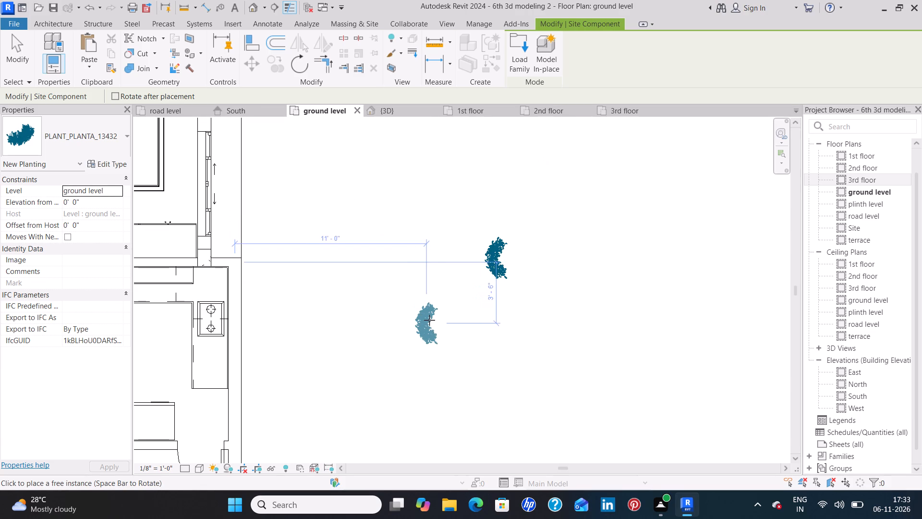
{"action": "key", "text": "Escape"}
Examine the placed PLANT_PLANTA_13432 up close and against the building from the front in 3D.
{"action": "left_click", "coordinate": [420, 112]}
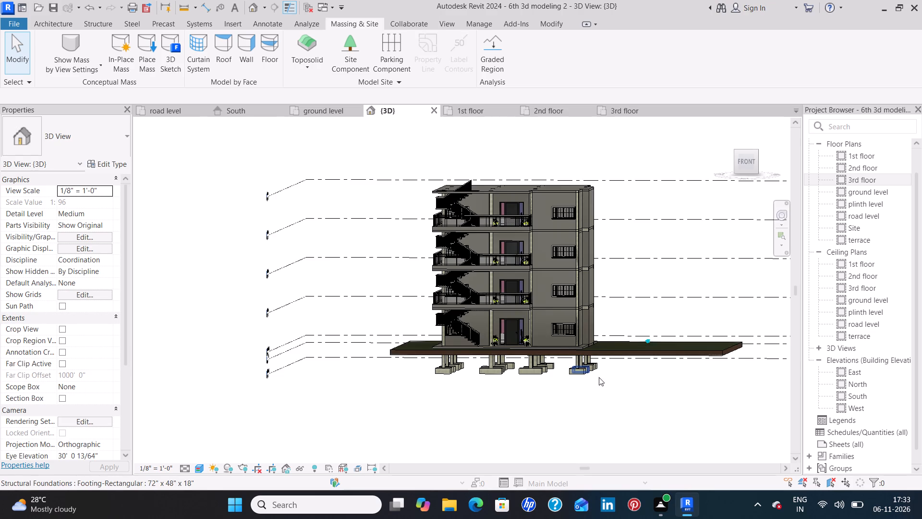
{"action": "scroll", "coordinate": [650, 349], "scroll_direction": "up", "scroll_amount": 12}
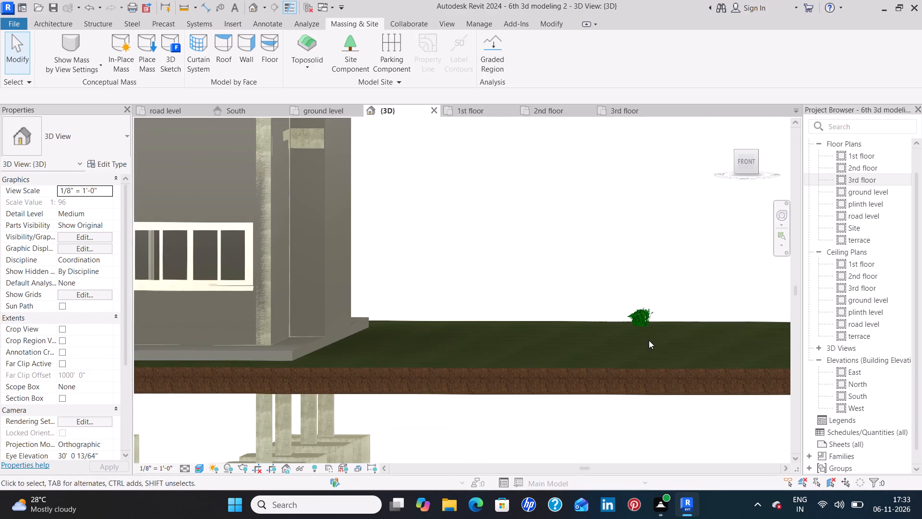
{"action": "scroll", "coordinate": [650, 339], "scroll_direction": "up", "scroll_amount": 11}
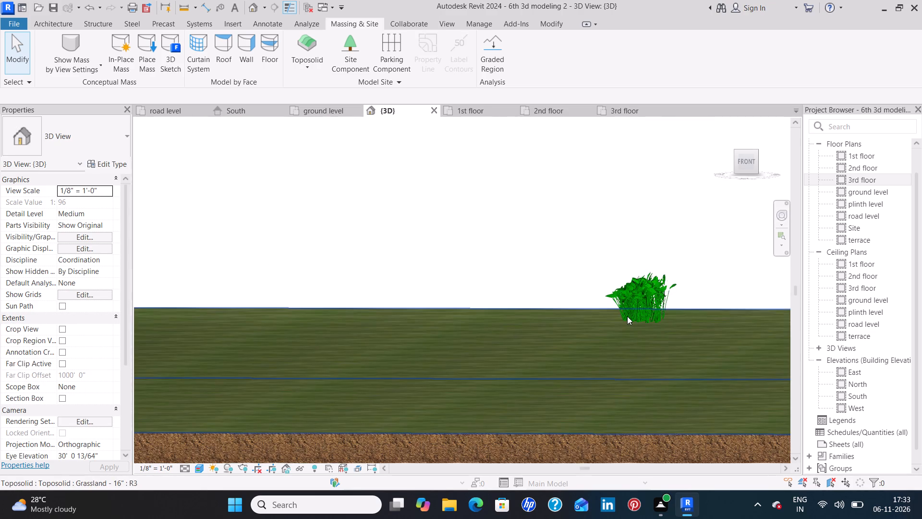
{"action": "scroll", "coordinate": [654, 318], "scroll_direction": "up", "scroll_amount": 4}
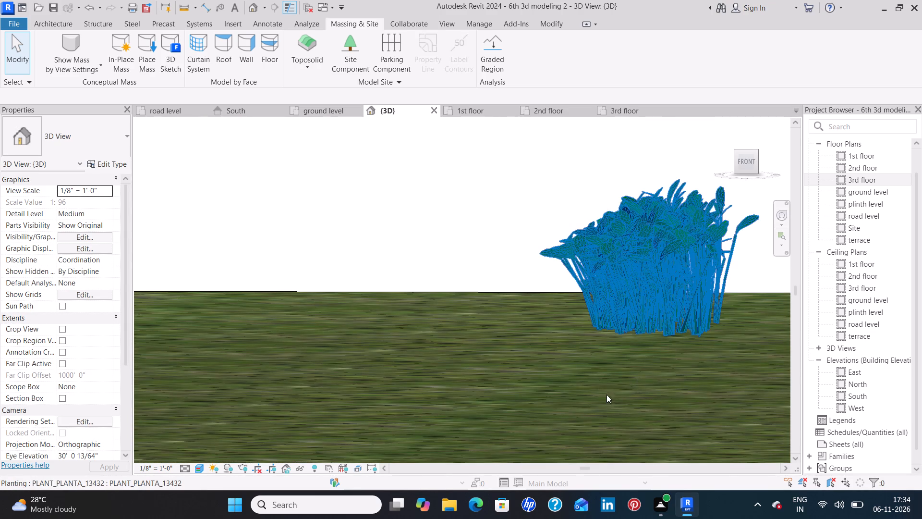
{"action": "left_click", "coordinate": [609, 376]}
{"action": "scroll", "coordinate": [498, 301], "scroll_direction": "down", "scroll_amount": 5}
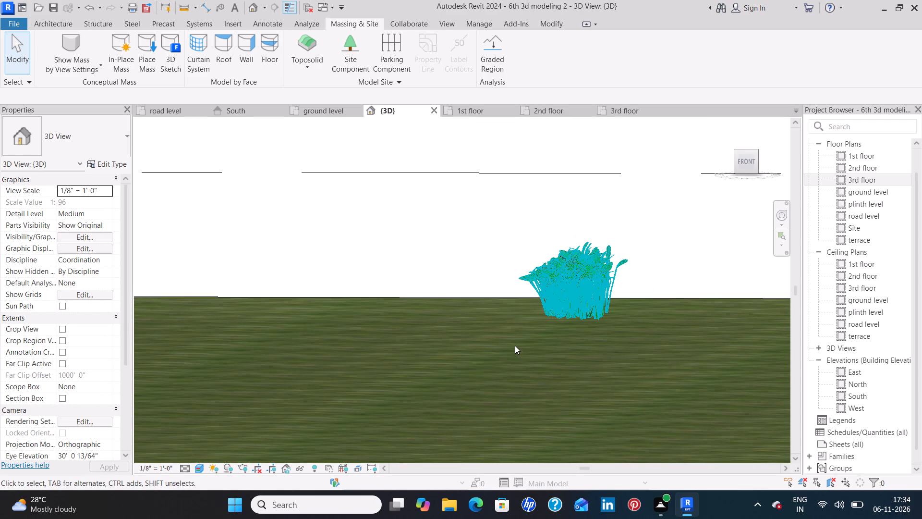
{"action": "scroll", "coordinate": [515, 346], "scroll_direction": "down", "scroll_amount": 3}
{"action": "scroll", "coordinate": [553, 332], "scroll_direction": "down", "scroll_amount": 1}
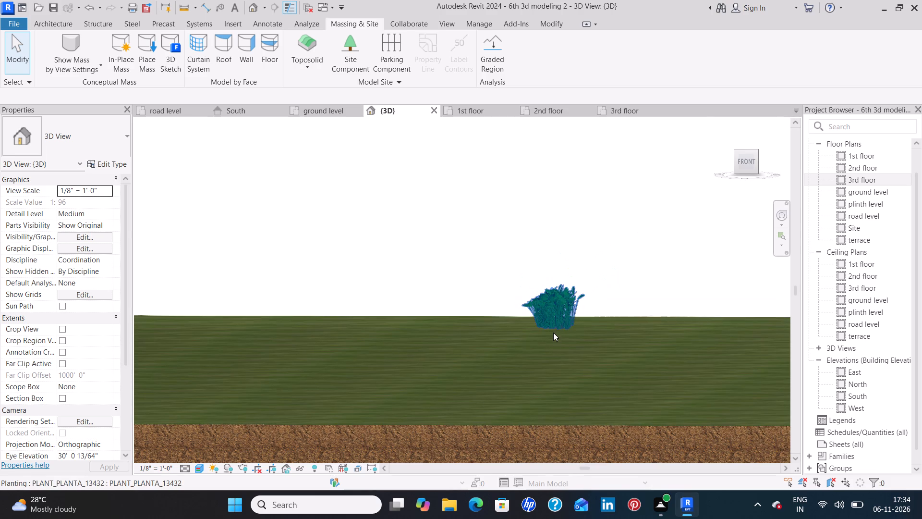
{"action": "scroll", "coordinate": [584, 350], "scroll_direction": "down", "scroll_amount": 2}
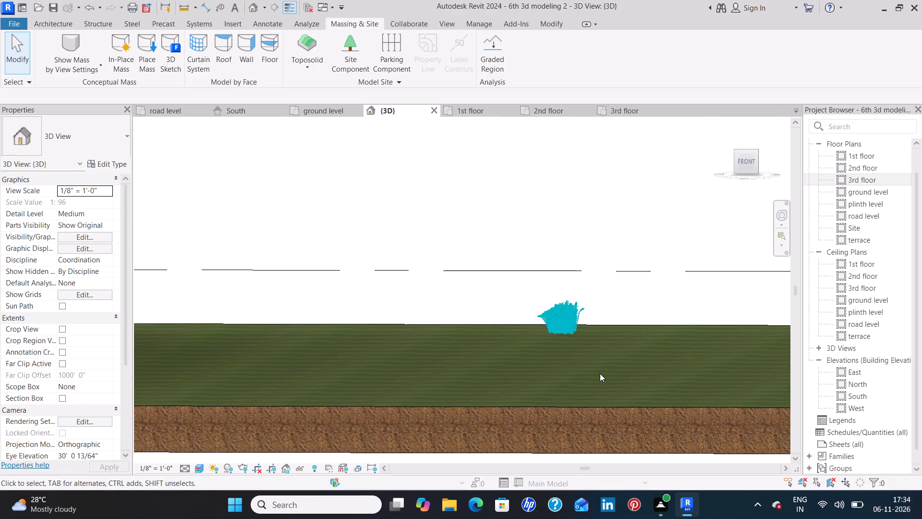
{"action": "scroll", "coordinate": [600, 373], "scroll_direction": "down", "scroll_amount": 1}
{"action": "scroll", "coordinate": [600, 373], "scroll_direction": "up", "scroll_amount": 1}
{"action": "scroll", "coordinate": [582, 347], "scroll_direction": "down", "scroll_amount": 4}
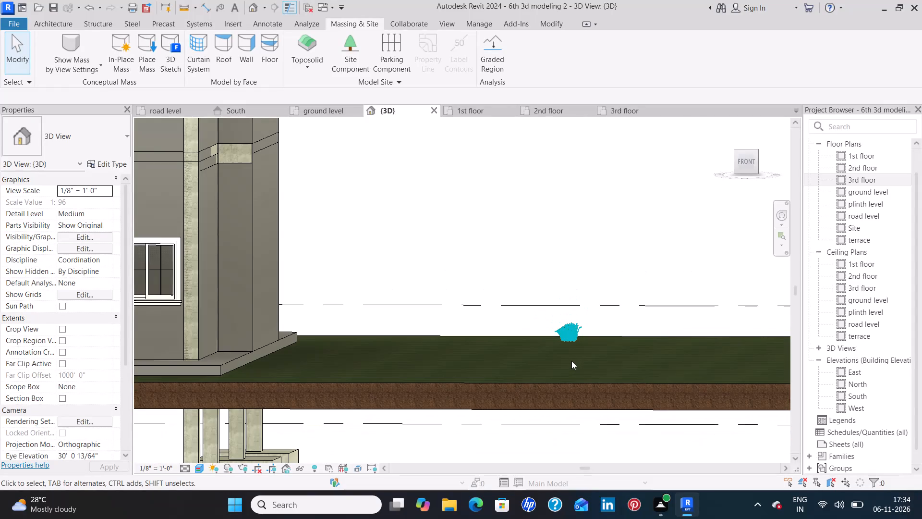
{"action": "scroll", "coordinate": [571, 360], "scroll_direction": "up", "scroll_amount": 3}
{"action": "scroll", "coordinate": [571, 360], "scroll_direction": "down", "scroll_amount": 3}
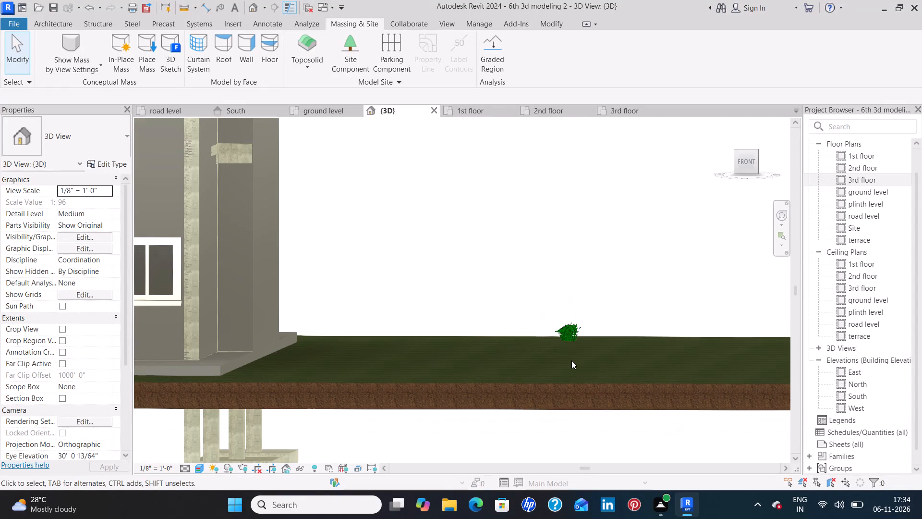
Set the Height type parameter of the placed PLANT_PLANTA_13432 to 5'.
{"action": "left_click", "coordinate": [571, 342]}
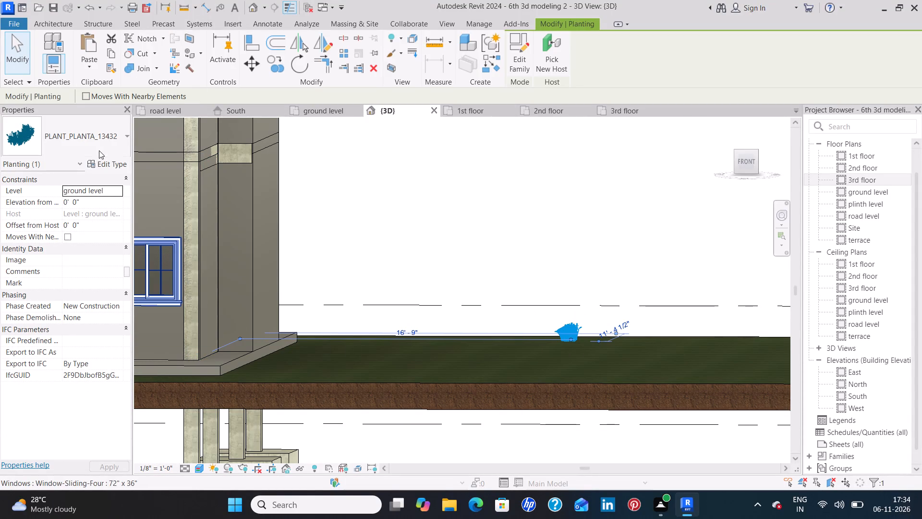
{"action": "left_click", "coordinate": [119, 165]}
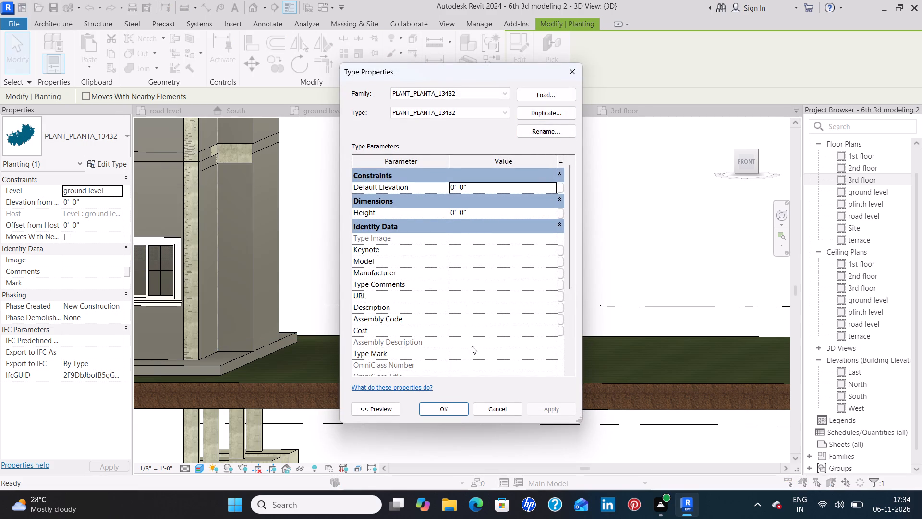
{"action": "left_click", "coordinate": [482, 214]}
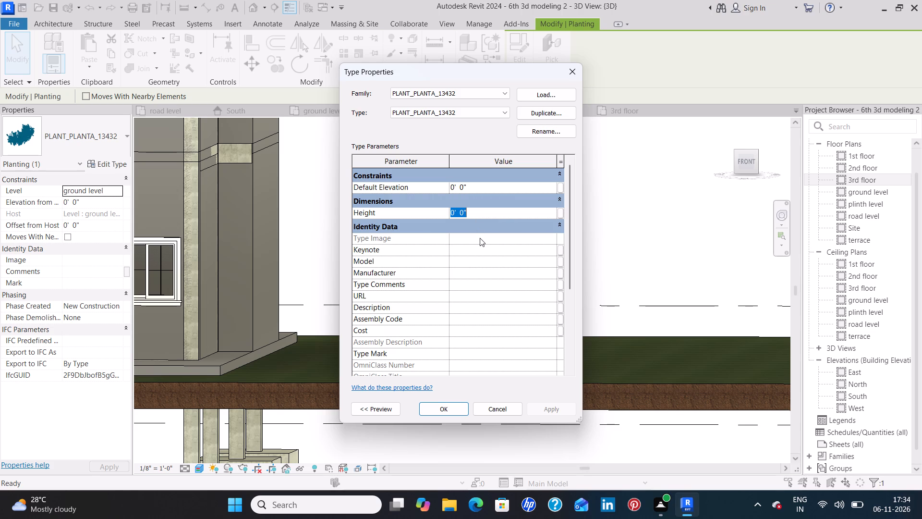
{"action": "key", "text": "BackSpace"}
{"action": "type", "text": "5'"}
{"action": "key", "text": "Return"}
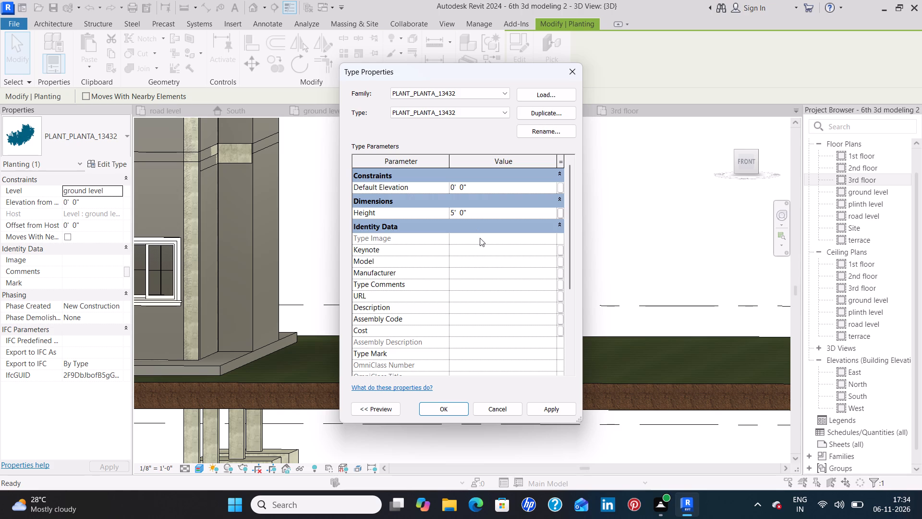
{"action": "left_click", "coordinate": [553, 410]}
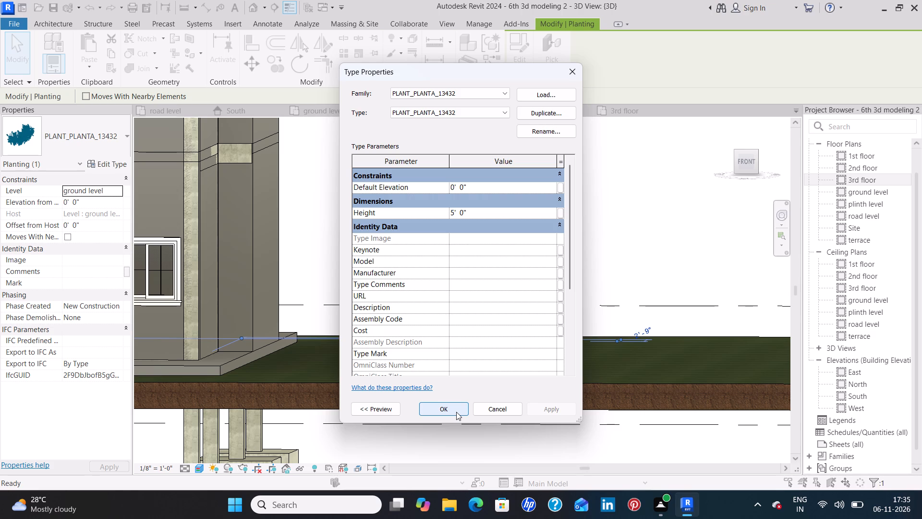
{"action": "left_click", "coordinate": [451, 405]}
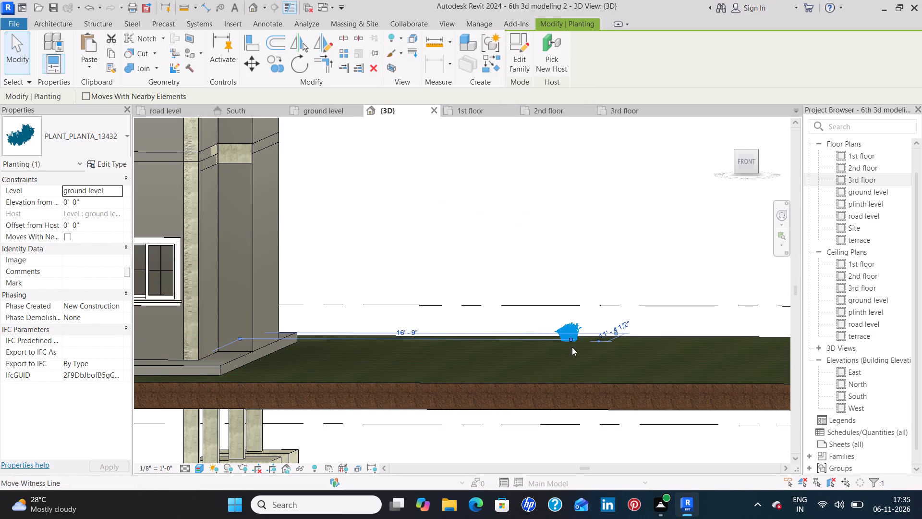
{"action": "left_click", "coordinate": [677, 326]}
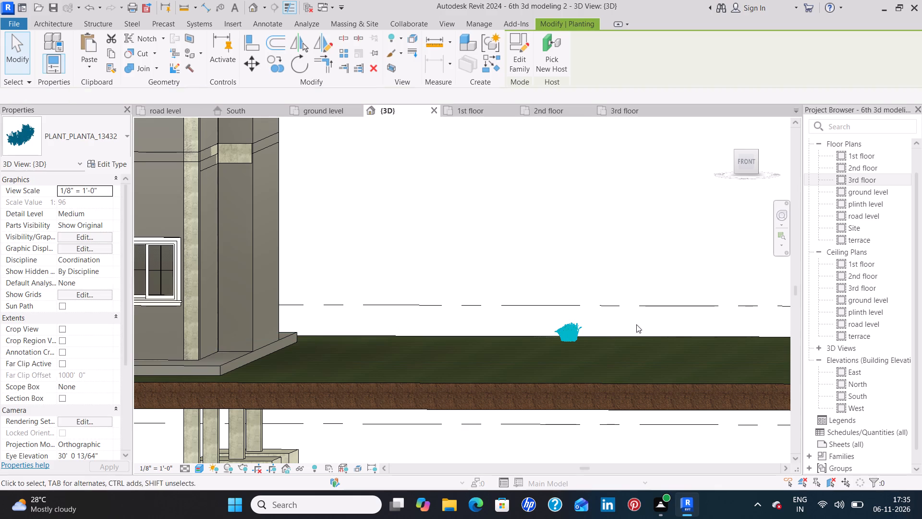
Review the type parameters of the placed PLANT_PLANTA_13432, including its Height.
{"action": "left_click", "coordinate": [570, 331]}
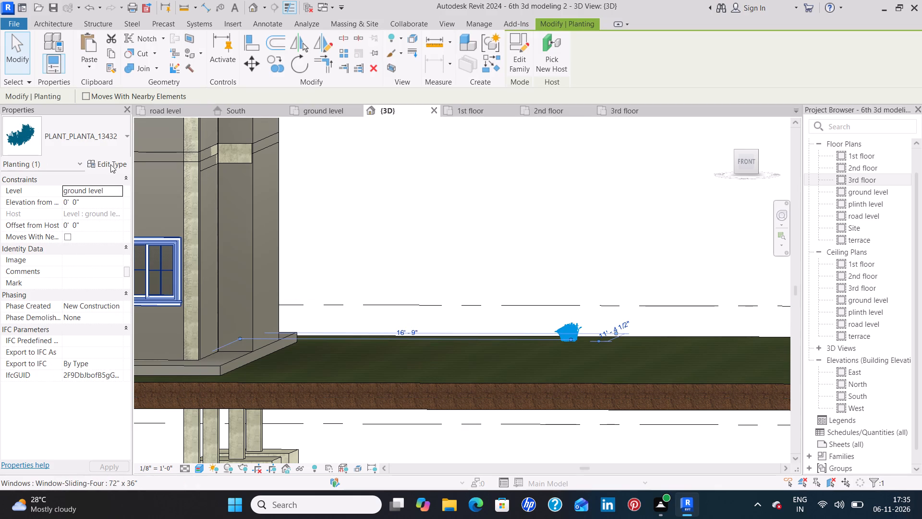
{"action": "left_click", "coordinate": [109, 149]}
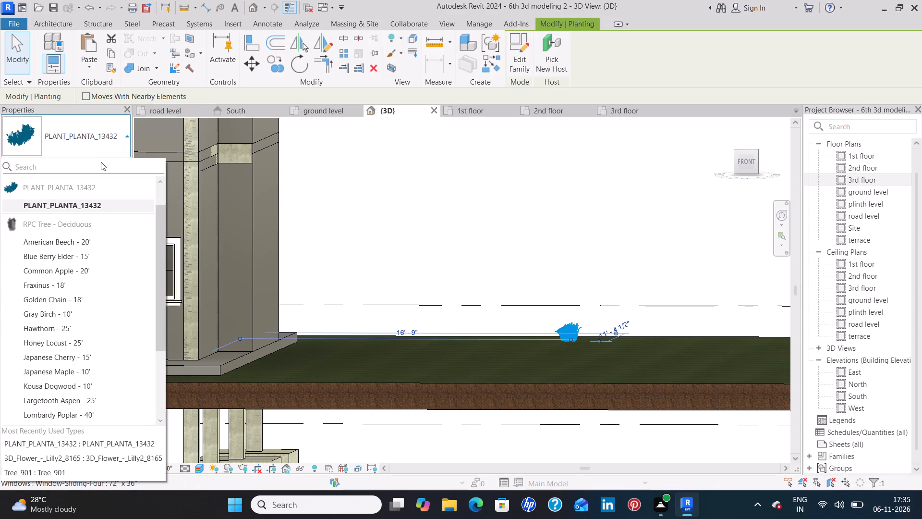
{"action": "left_click", "coordinate": [103, 153]}
{"action": "left_click", "coordinate": [106, 165]}
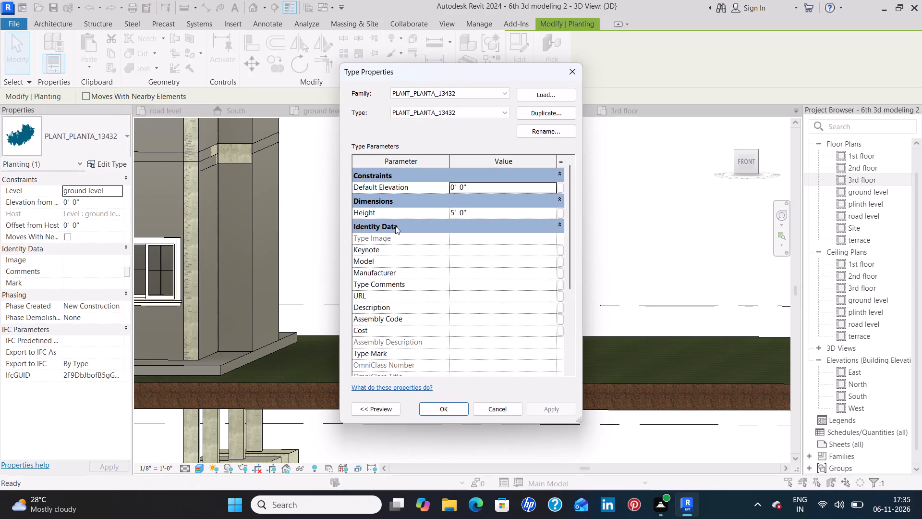
{"action": "left_click", "coordinate": [451, 408]}
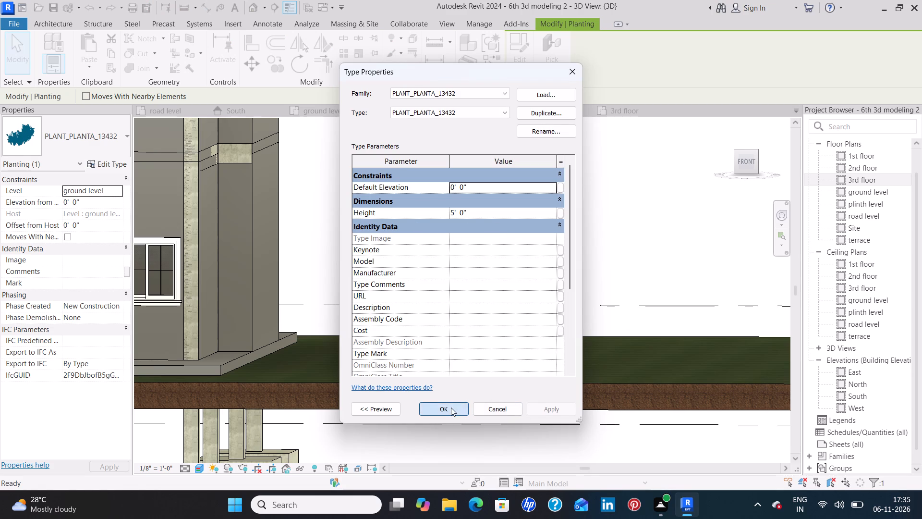
Examine the resized PLANT_PLANTA_13432 against the building and up close from the front and above in 3D.
{"action": "scroll", "coordinate": [583, 342], "scroll_direction": "down", "scroll_amount": 9}
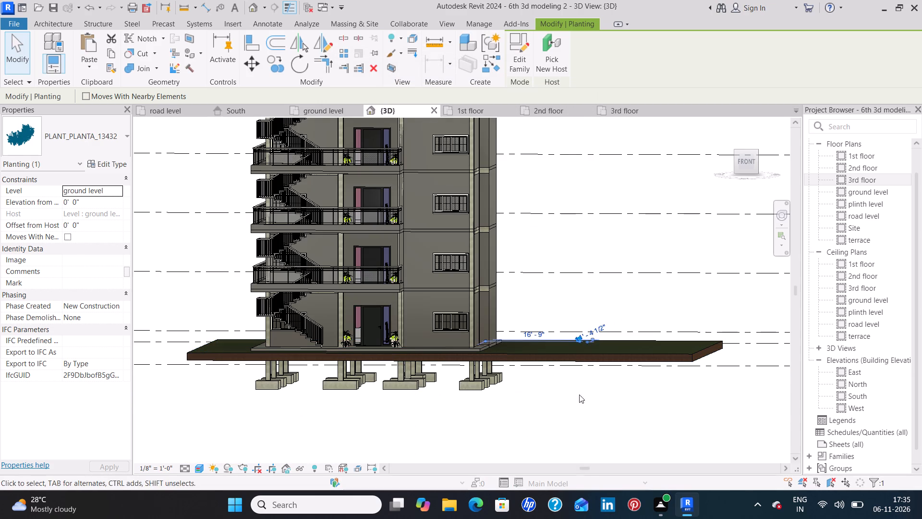
{"action": "scroll", "coordinate": [562, 338], "scroll_direction": "up", "scroll_amount": 14}
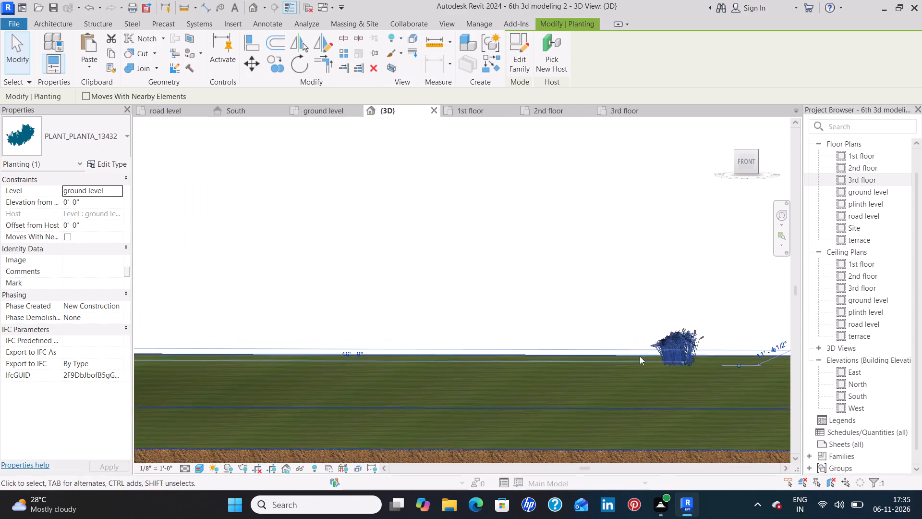
{"action": "middle_click_drag", "start_coordinate": [706, 358], "coordinate": [618, 426]}
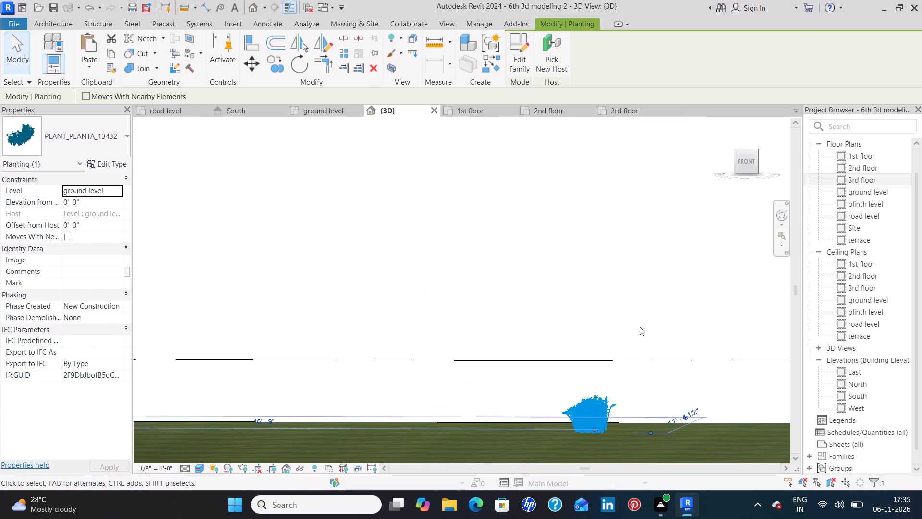
{"action": "middle_click_drag", "start_coordinate": [639, 342], "coordinate": [647, 402], "text": "shift"}
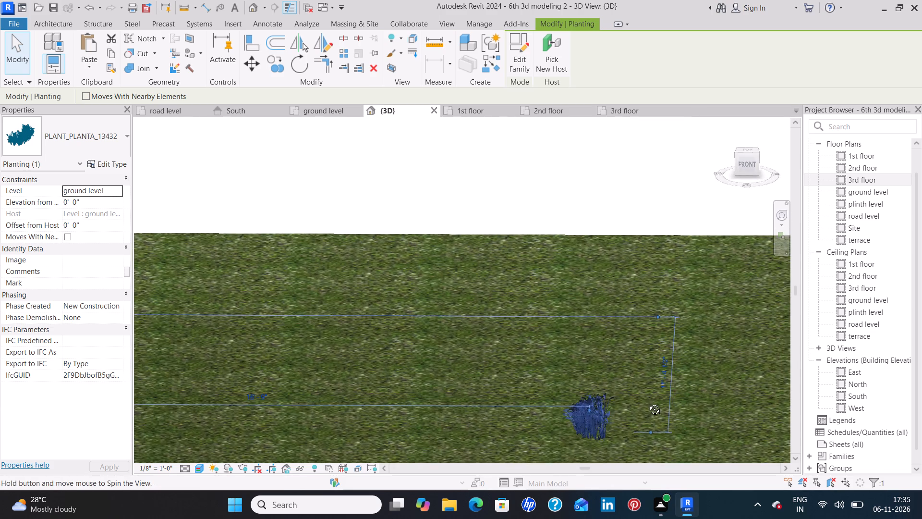
{"action": "middle_click_drag", "start_coordinate": [647, 402], "coordinate": [648, 407], "text": "shift"}
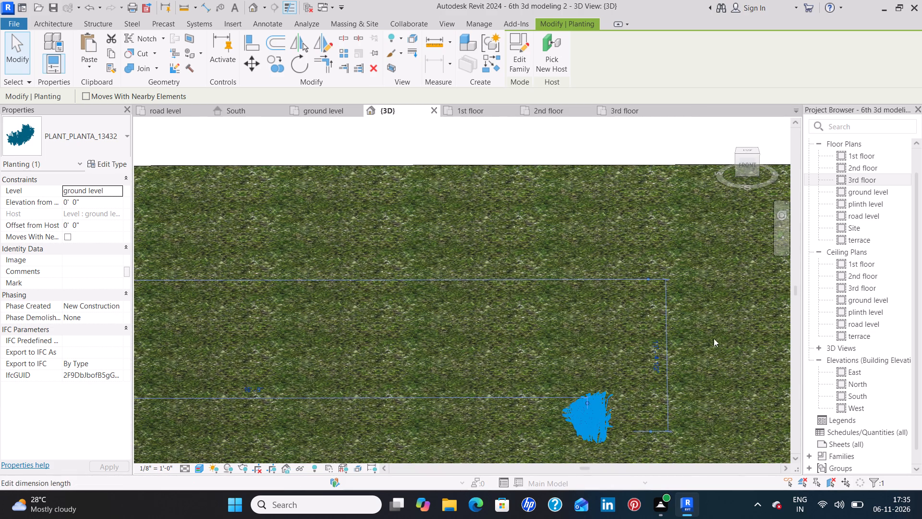
{"action": "left_click", "coordinate": [718, 345]}
Delete the placed PLANT_PLANTA_13432 from the grass beside the building.
{"action": "scroll", "coordinate": [597, 426], "scroll_direction": "up", "scroll_amount": 3}
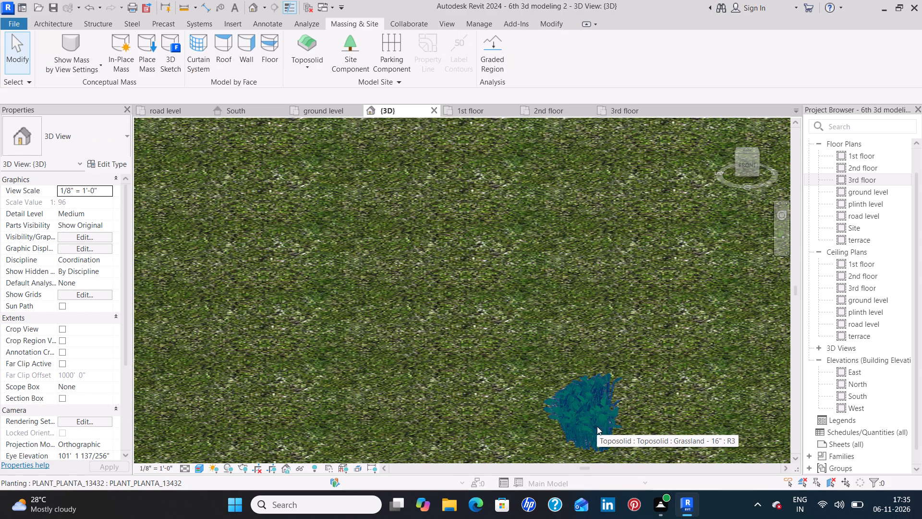
{"action": "scroll", "coordinate": [618, 421], "scroll_direction": "up", "scroll_amount": 4}
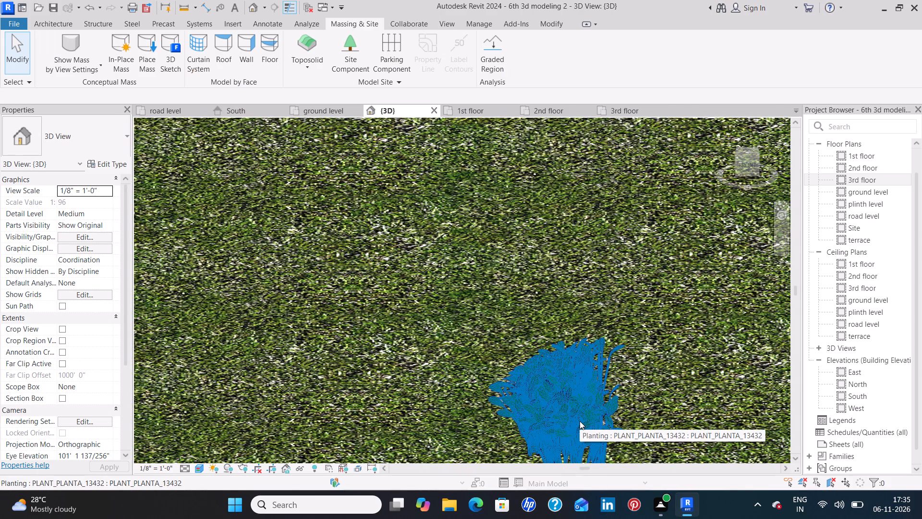
{"action": "left_click", "coordinate": [580, 421]}
{"action": "key", "text": "Delete"}
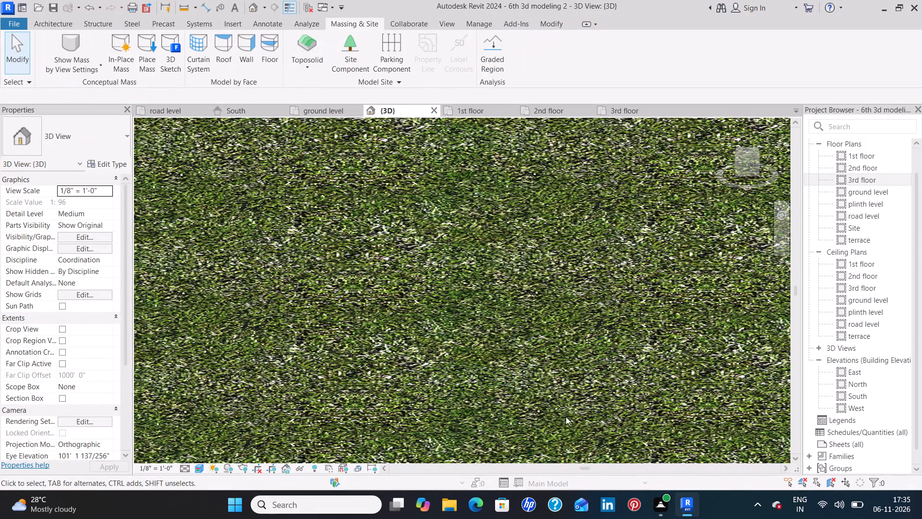
Start a site component and load the Mr_GG_metric_Tree_Spruce_1898 family from the tree and plant folder.
{"action": "scroll", "coordinate": [533, 386], "scroll_direction": "down", "scroll_amount": 17}
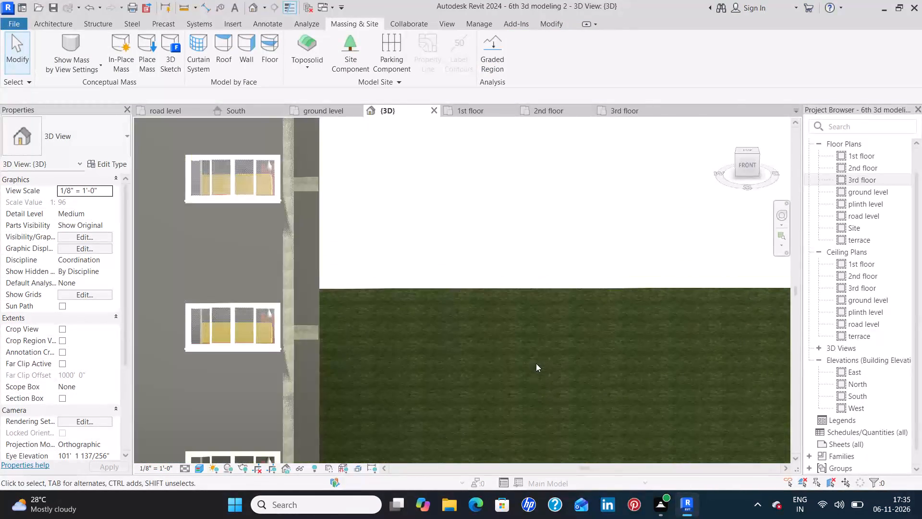
{"action": "scroll", "coordinate": [536, 382], "scroll_direction": "down", "scroll_amount": 5}
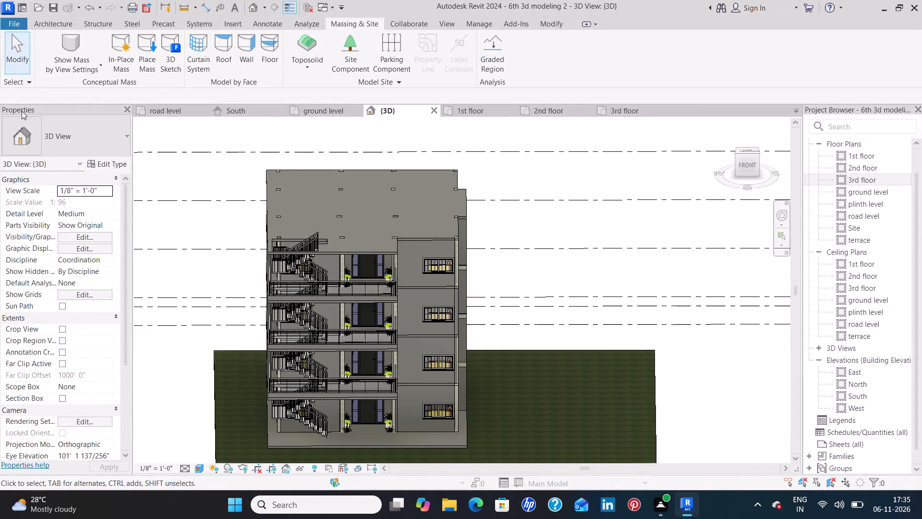
{"action": "left_click", "coordinate": [360, 55]}
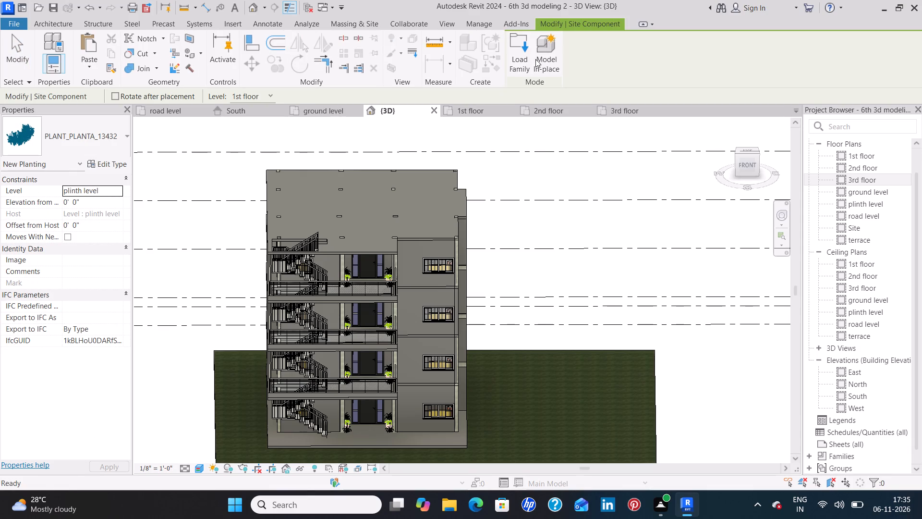
{"action": "left_click", "coordinate": [524, 60]}
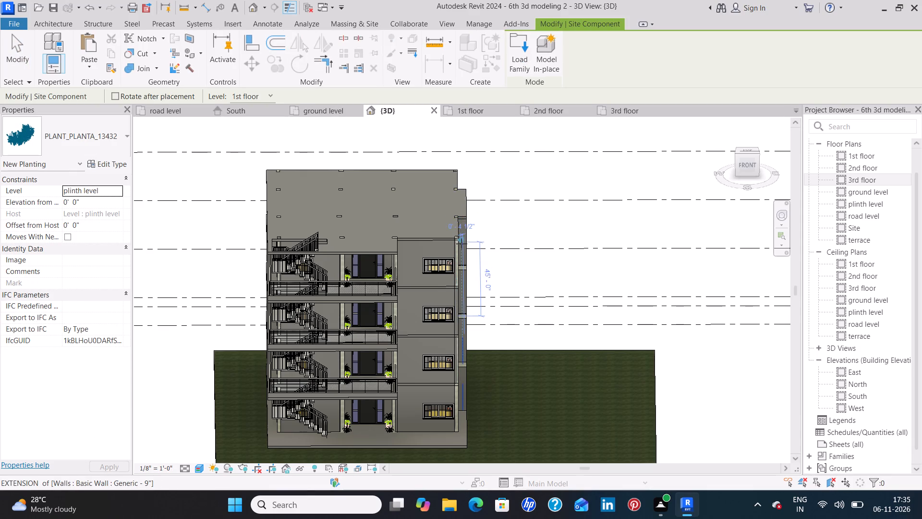
{"action": "left_click", "coordinate": [93, 133]}
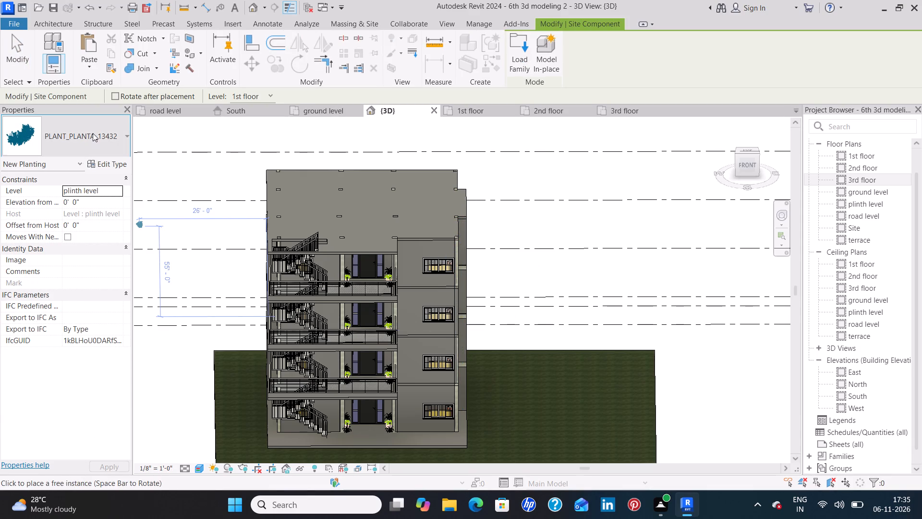
{"action": "left_click", "coordinate": [79, 145]}
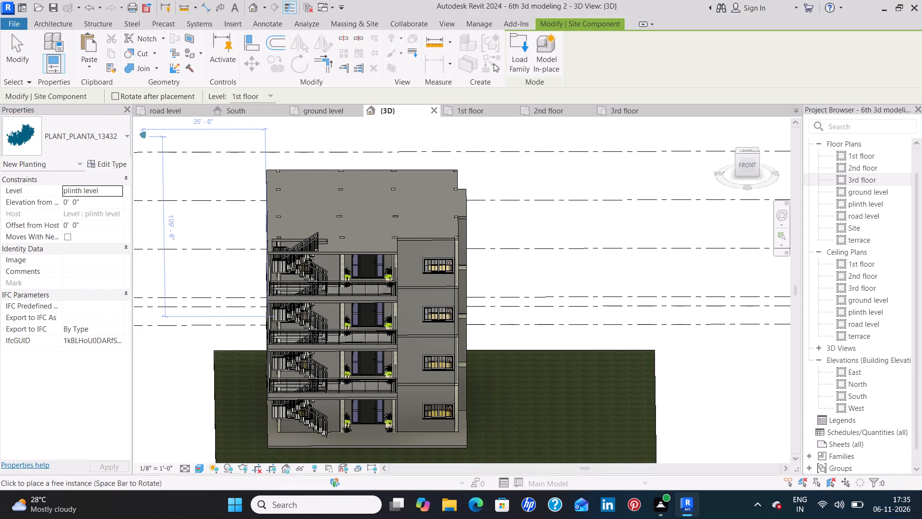
{"action": "left_click", "coordinate": [522, 61]}
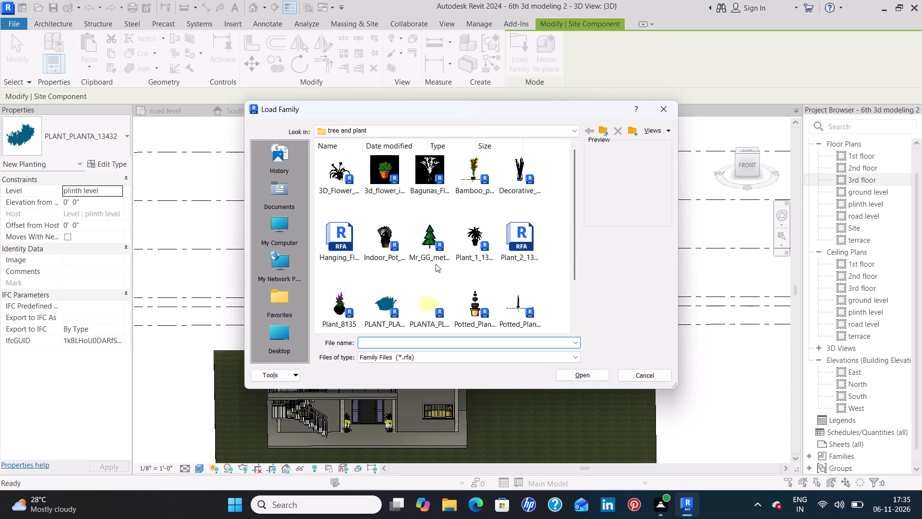
{"action": "left_click", "coordinate": [427, 235]}
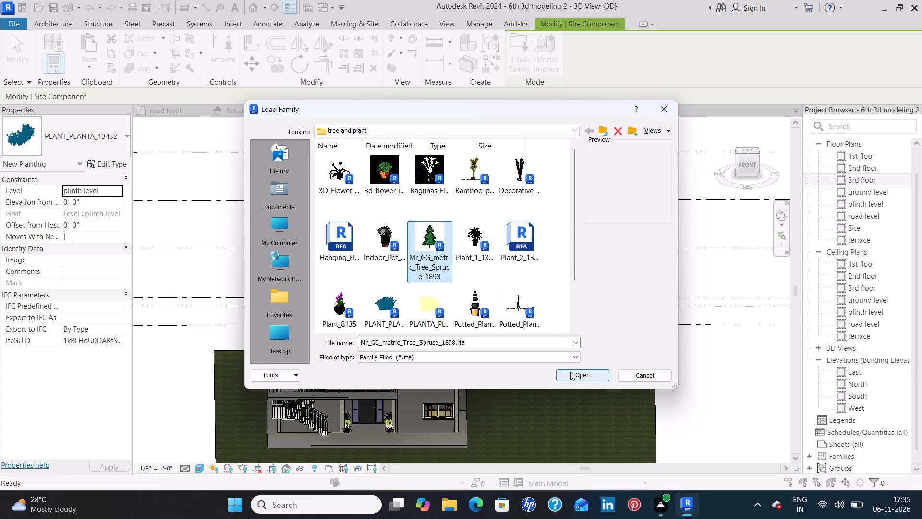
{"action": "left_click", "coordinate": [570, 373]}
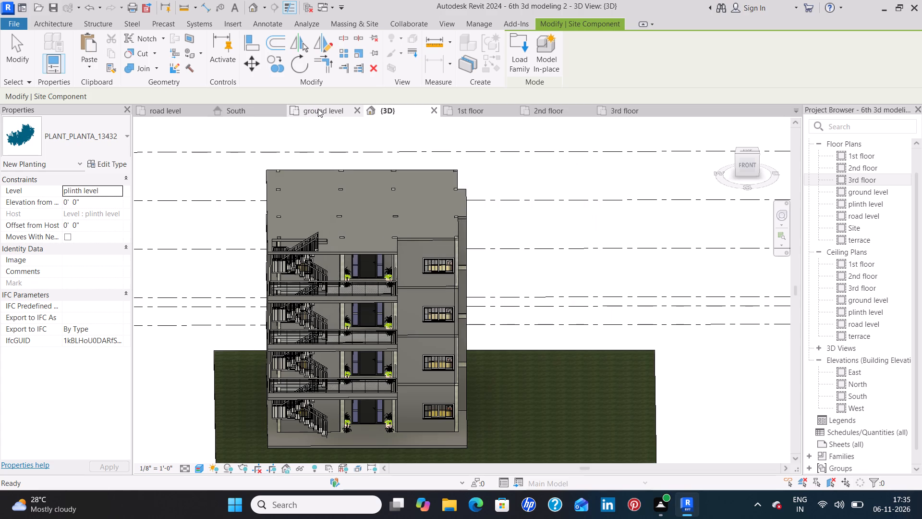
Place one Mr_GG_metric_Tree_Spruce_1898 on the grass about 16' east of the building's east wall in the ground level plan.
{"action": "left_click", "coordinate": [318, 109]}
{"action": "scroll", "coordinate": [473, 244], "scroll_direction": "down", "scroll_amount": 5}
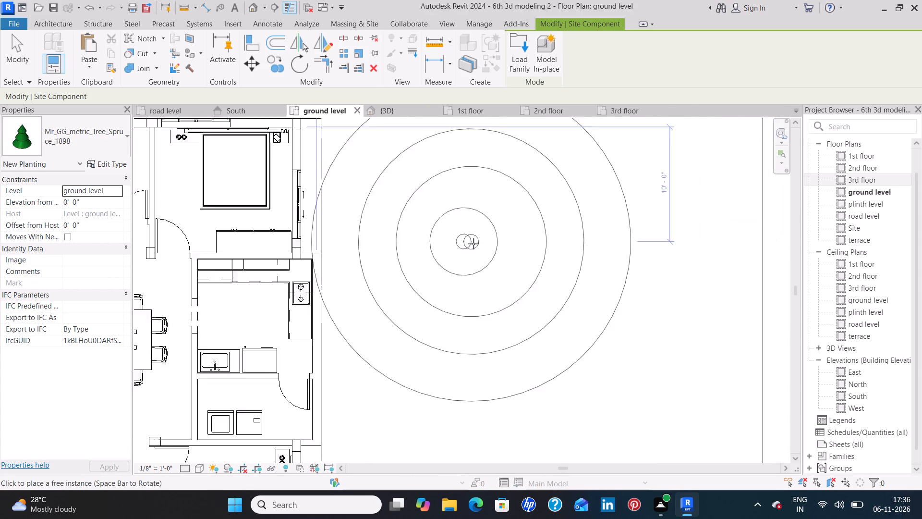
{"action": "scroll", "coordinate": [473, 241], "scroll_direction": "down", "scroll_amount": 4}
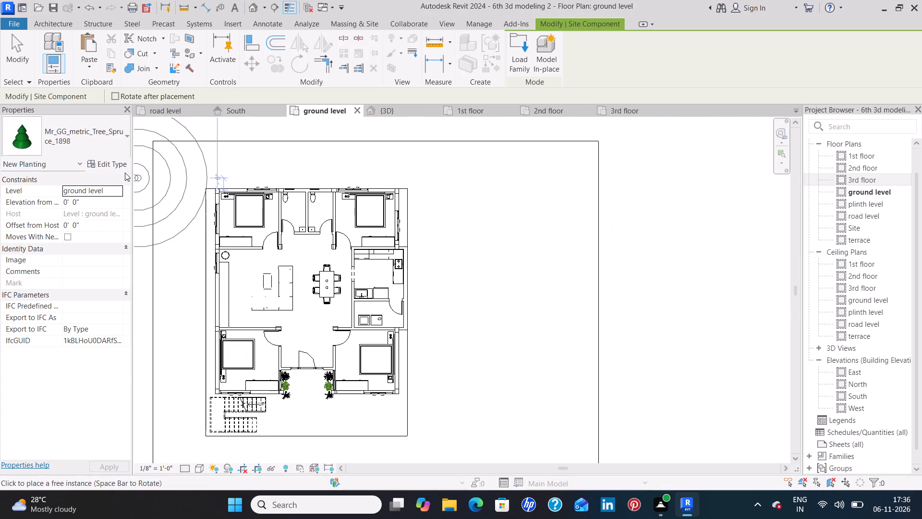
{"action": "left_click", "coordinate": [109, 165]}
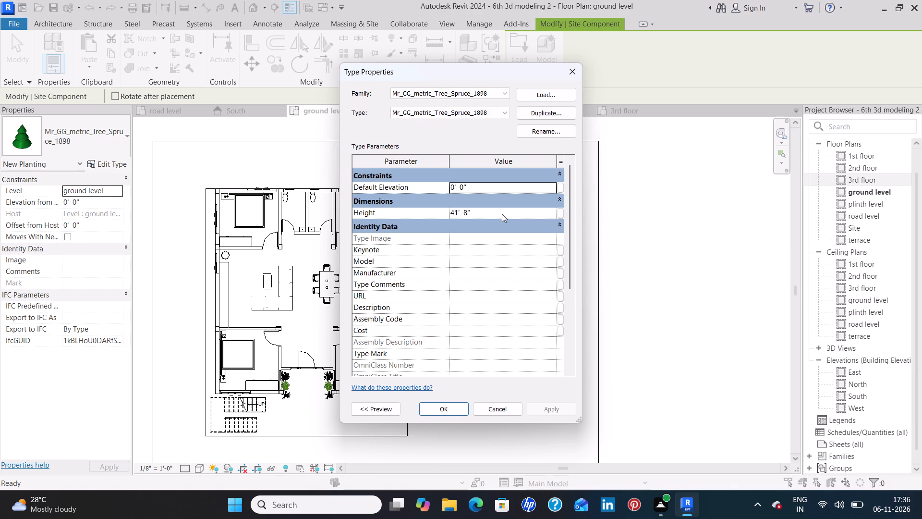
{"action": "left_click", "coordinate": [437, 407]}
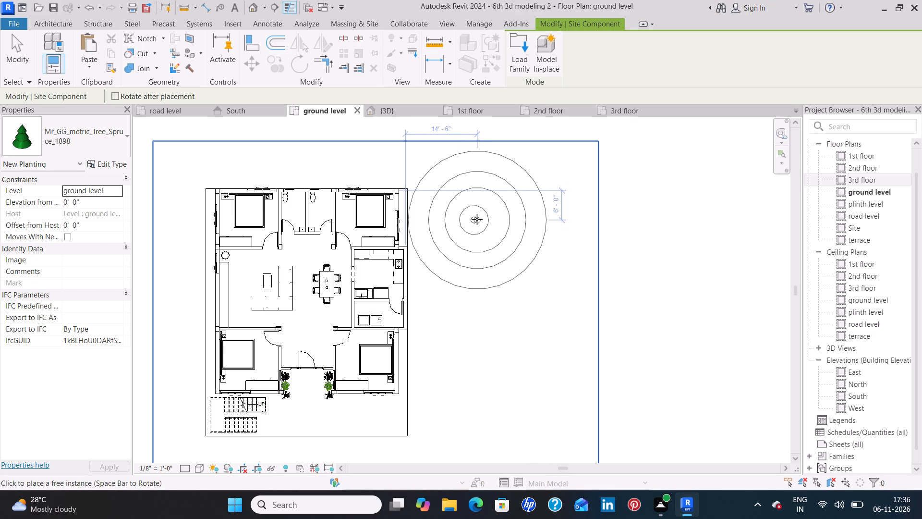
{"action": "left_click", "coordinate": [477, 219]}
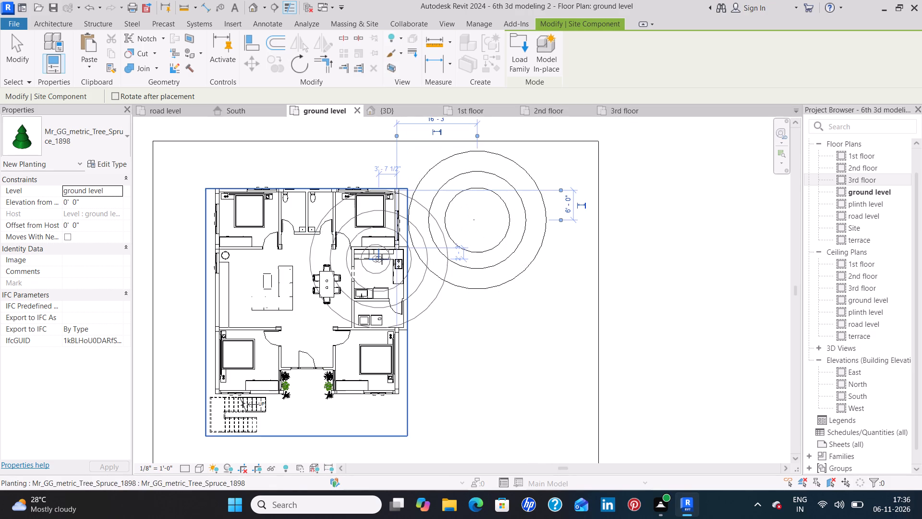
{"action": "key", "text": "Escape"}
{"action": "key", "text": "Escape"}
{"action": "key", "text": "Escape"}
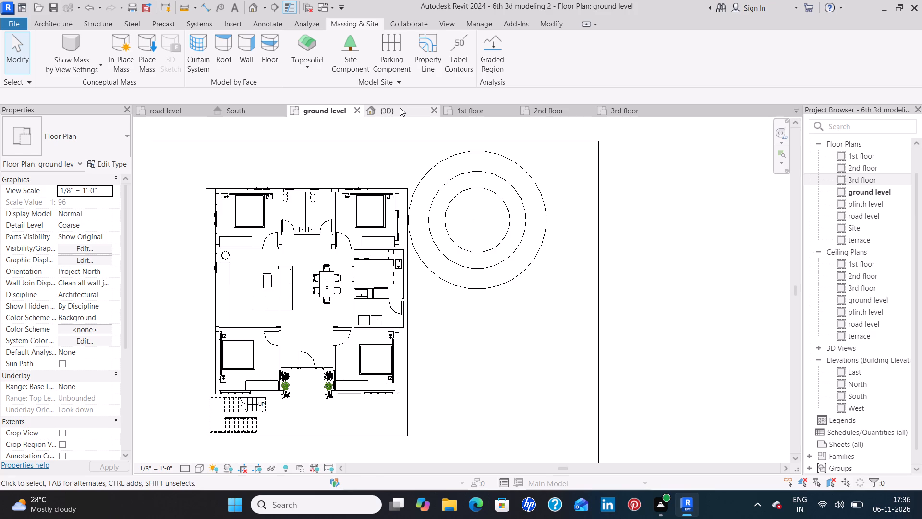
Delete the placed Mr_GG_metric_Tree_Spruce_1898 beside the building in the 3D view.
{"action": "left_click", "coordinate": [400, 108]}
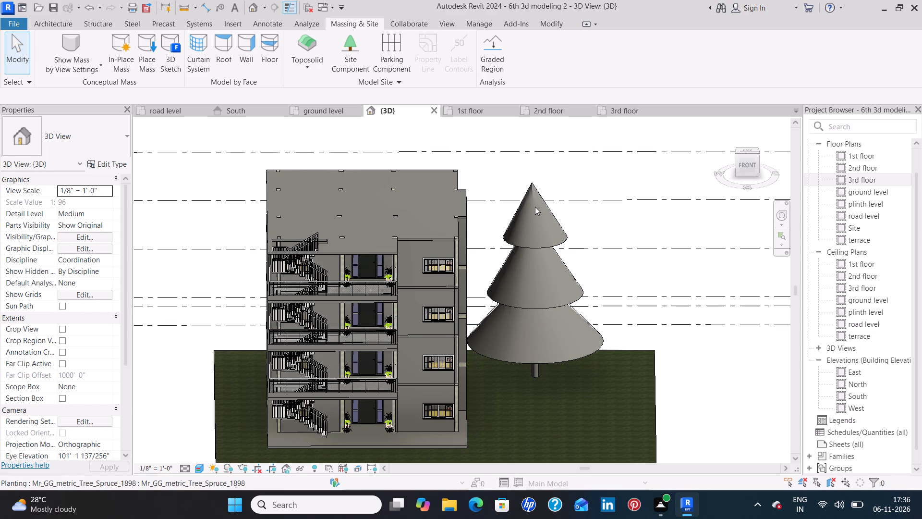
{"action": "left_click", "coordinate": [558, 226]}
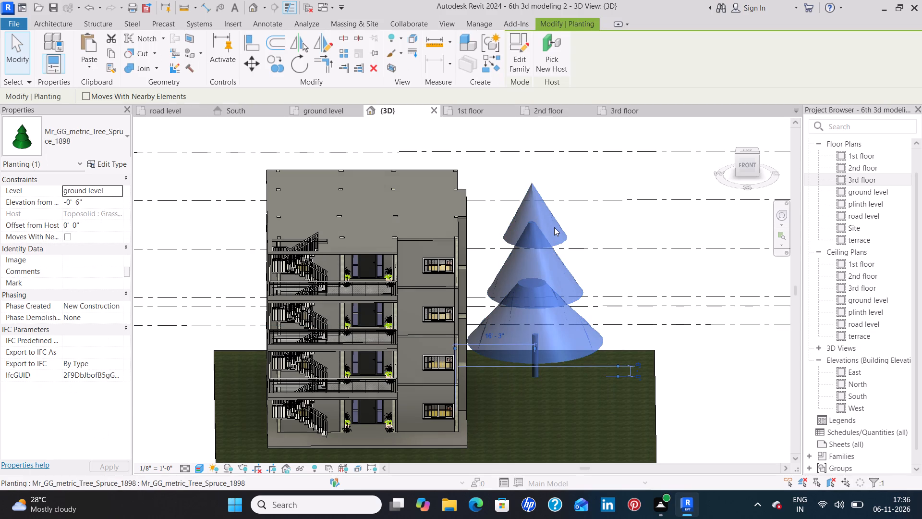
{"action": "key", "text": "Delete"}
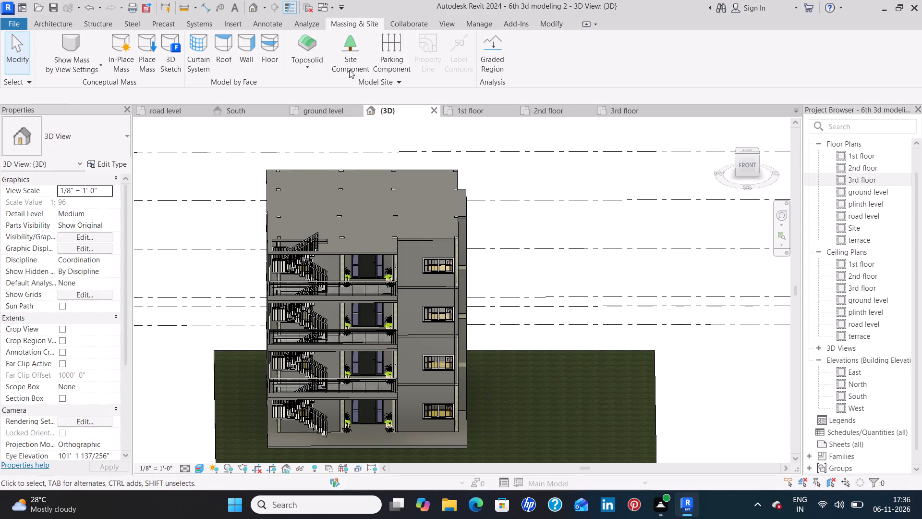
Start a site component on the ground level plan and load the Bamboo_plant_16776 family from the tree and plant folder.
{"action": "left_click", "coordinate": [326, 111]}
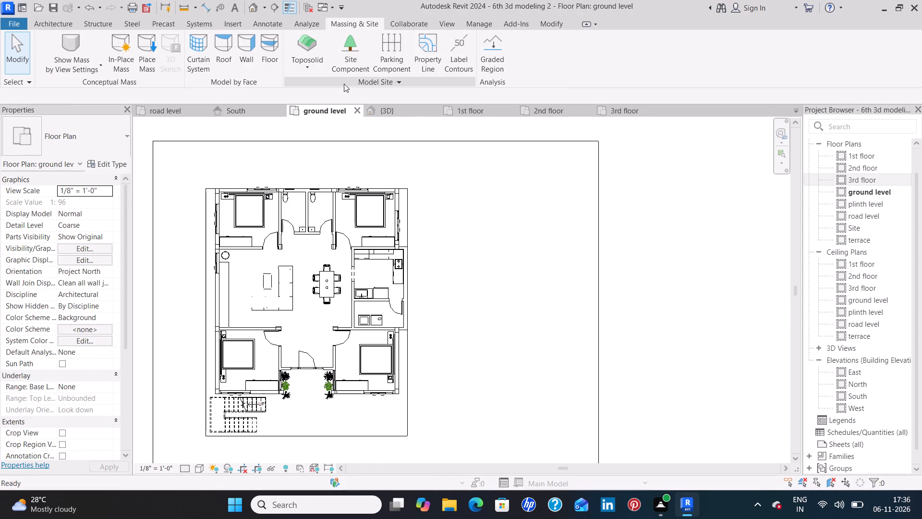
{"action": "left_click", "coordinate": [351, 59]}
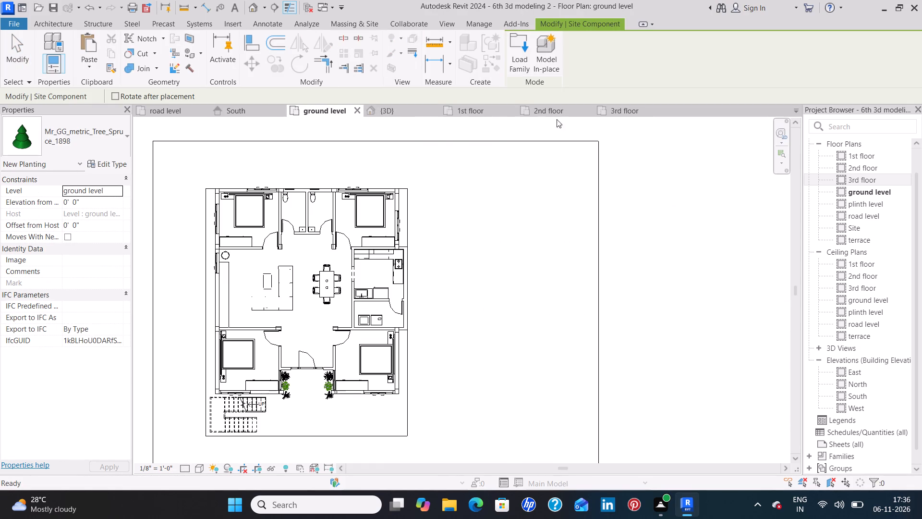
{"action": "left_click", "coordinate": [518, 62]}
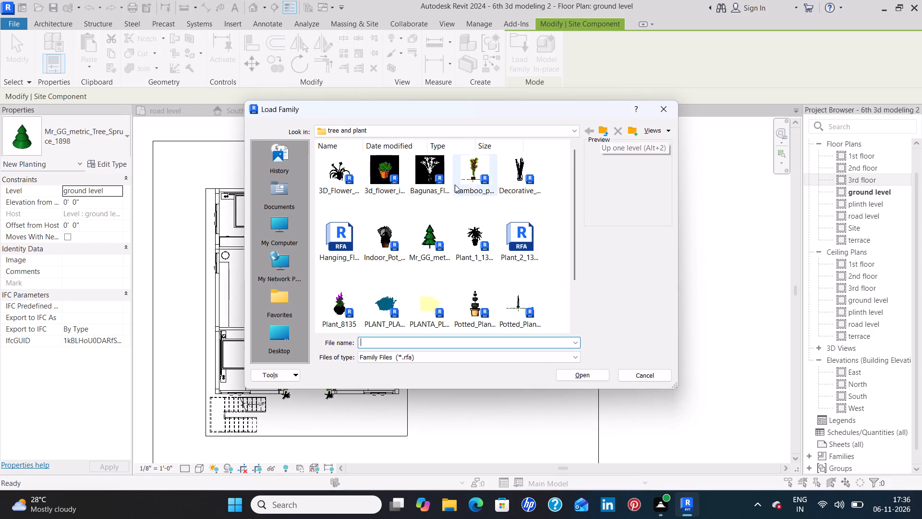
{"action": "left_click", "coordinate": [478, 168]}
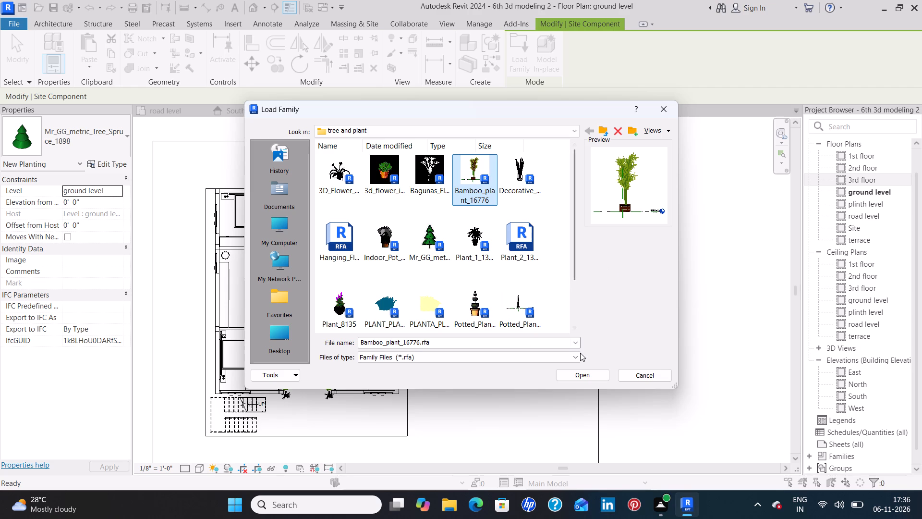
{"action": "left_click", "coordinate": [588, 372]}
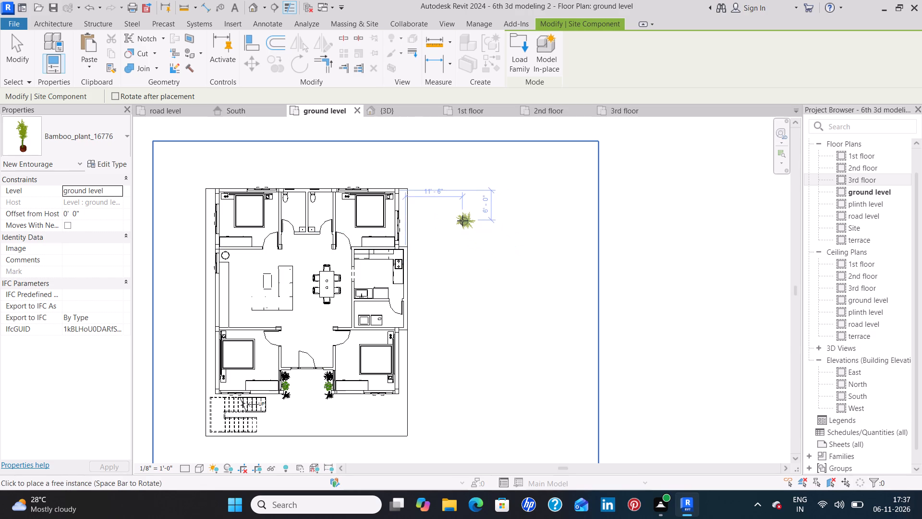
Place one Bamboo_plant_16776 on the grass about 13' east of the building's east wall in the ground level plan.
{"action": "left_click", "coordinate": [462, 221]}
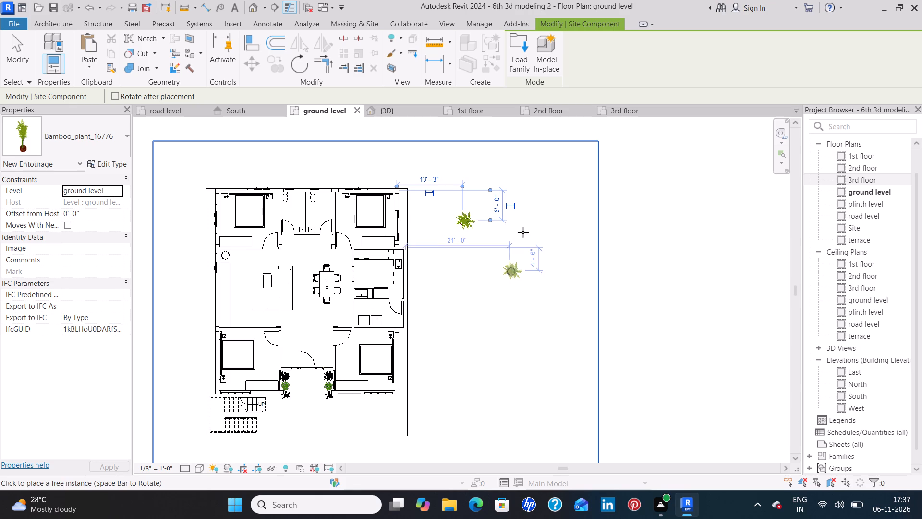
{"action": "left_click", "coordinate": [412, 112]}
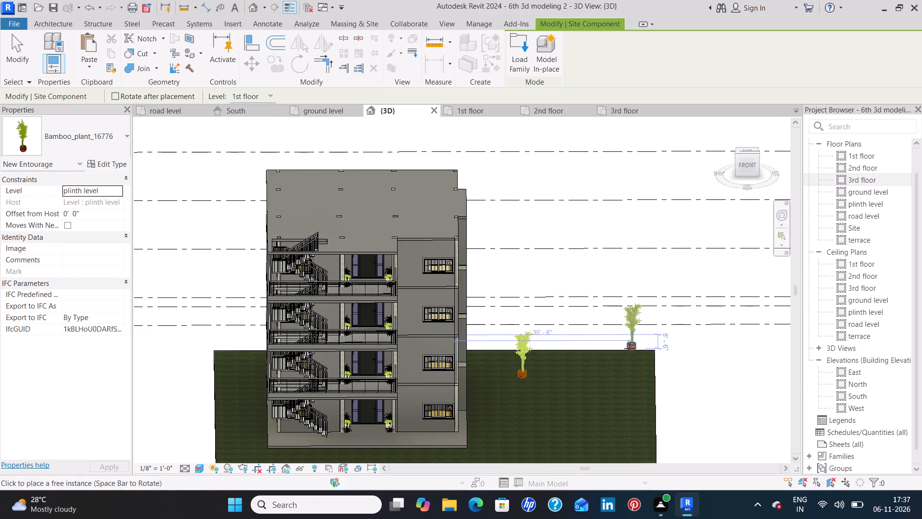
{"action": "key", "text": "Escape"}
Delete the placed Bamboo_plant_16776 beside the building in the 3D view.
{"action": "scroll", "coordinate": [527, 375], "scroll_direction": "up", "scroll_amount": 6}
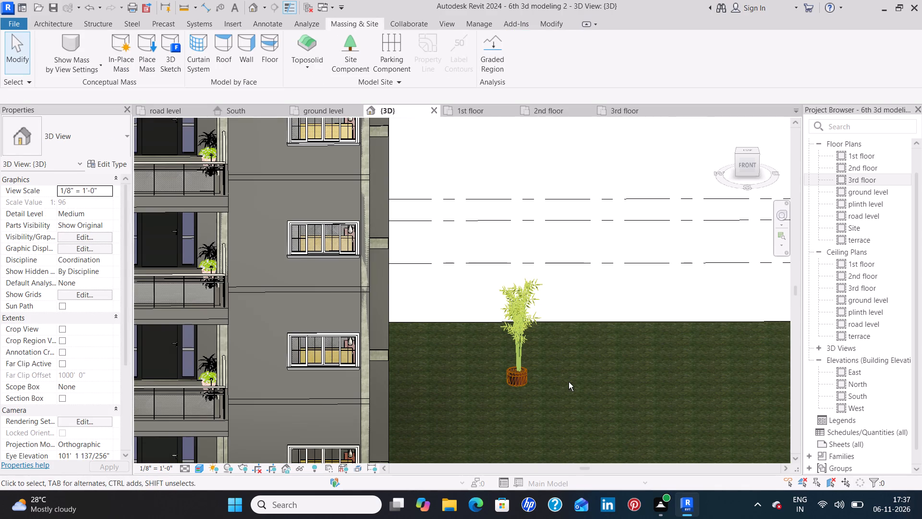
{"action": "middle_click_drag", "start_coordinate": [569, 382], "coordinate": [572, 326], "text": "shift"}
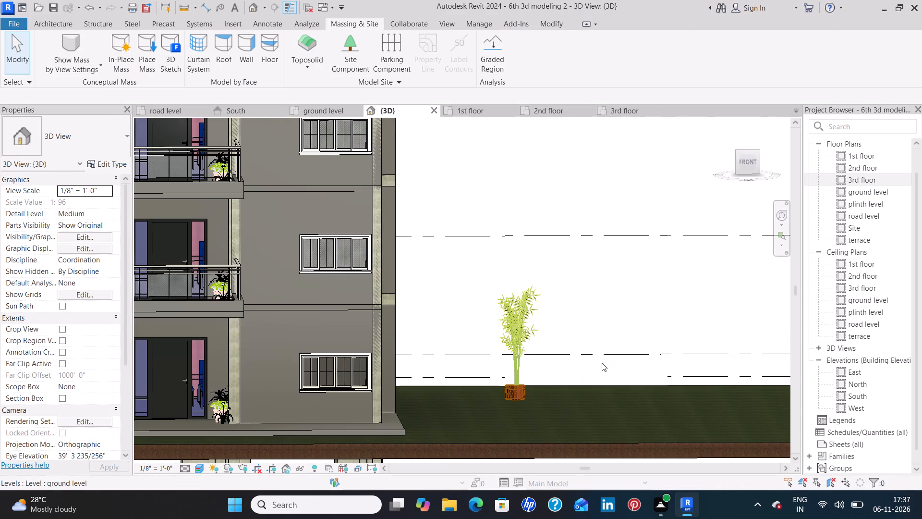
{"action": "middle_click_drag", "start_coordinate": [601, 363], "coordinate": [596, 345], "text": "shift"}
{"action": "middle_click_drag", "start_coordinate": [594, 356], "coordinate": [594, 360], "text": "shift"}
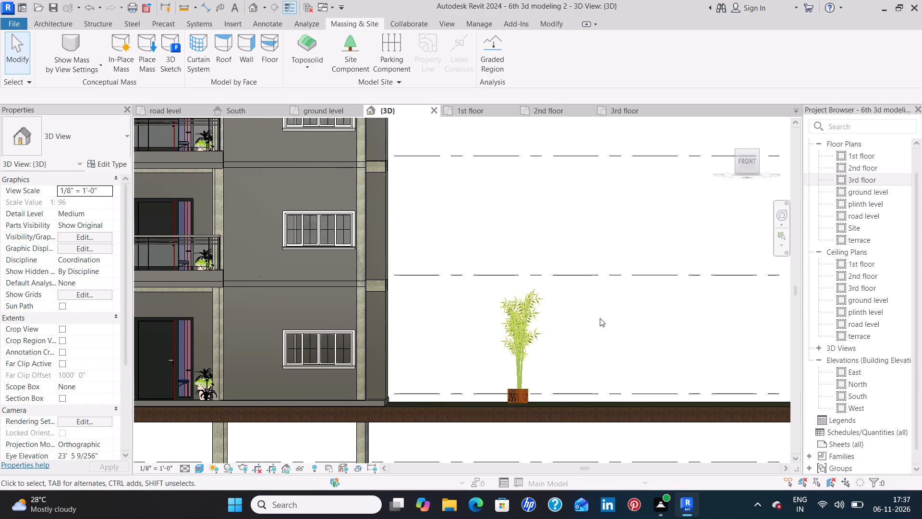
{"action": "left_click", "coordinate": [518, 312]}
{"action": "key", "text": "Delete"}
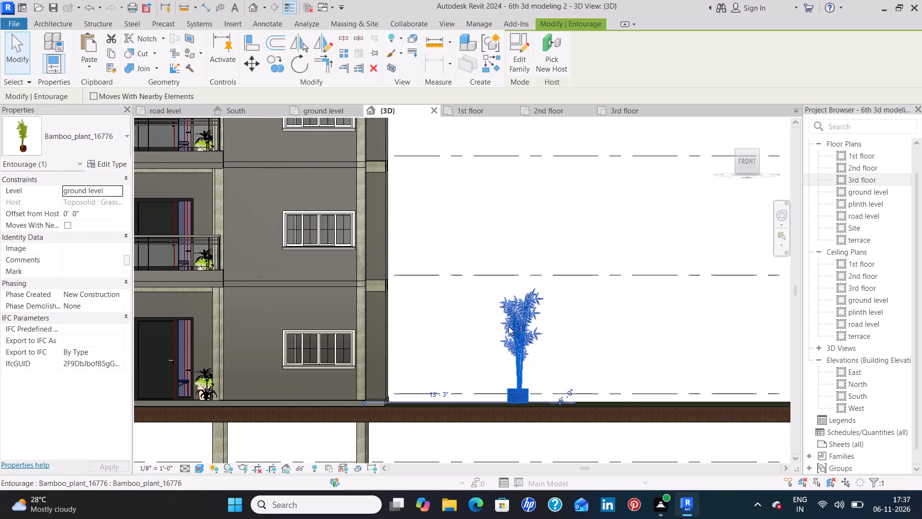
Start a site component and load the RPC Tree - Fall family from the Planting folder of the US library.
{"action": "left_click", "coordinate": [342, 53]}
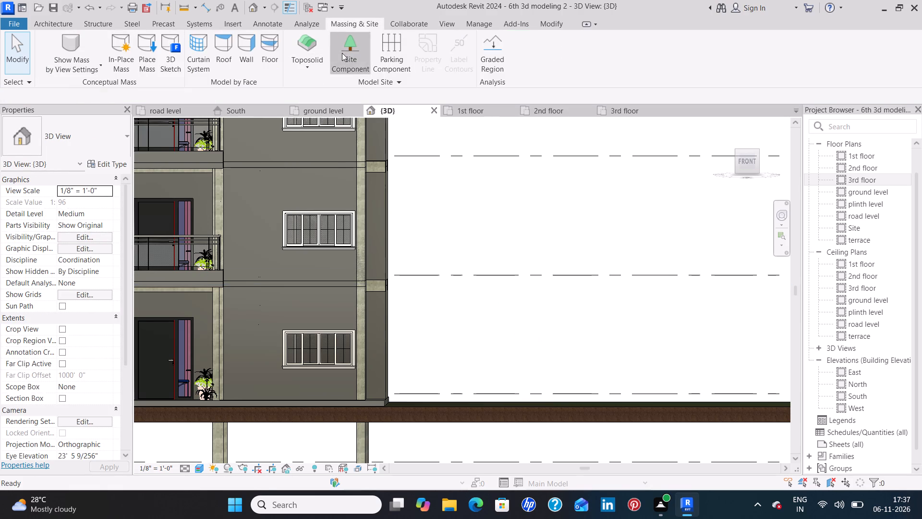
{"action": "left_click", "coordinate": [519, 75]}
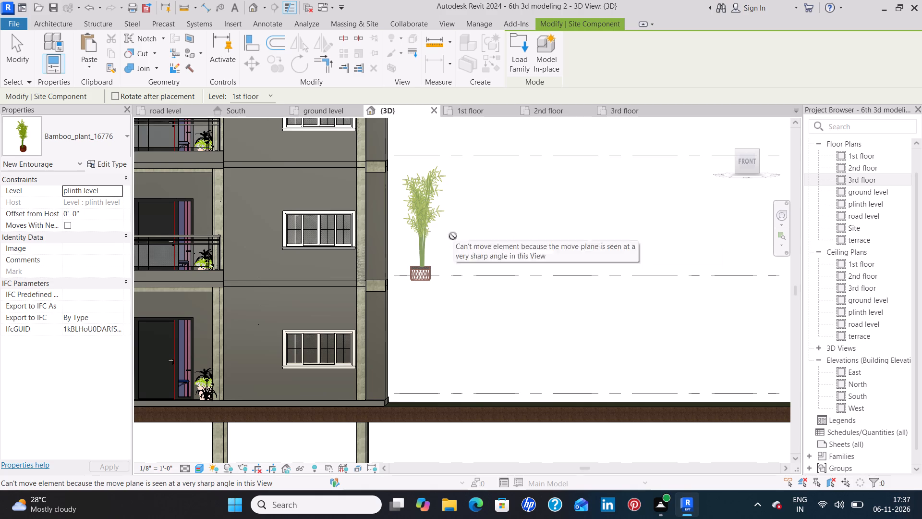
{"action": "left_click", "coordinate": [521, 62]}
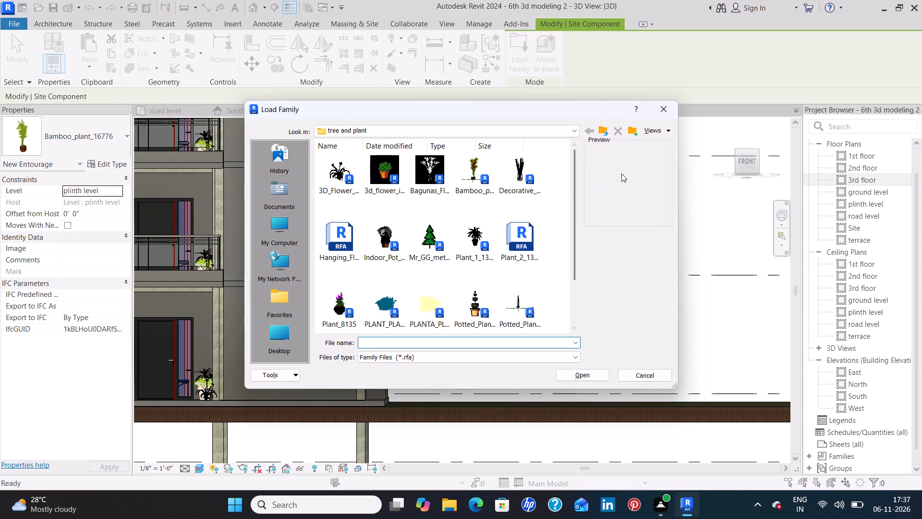
{"action": "left_click", "coordinate": [528, 130]}
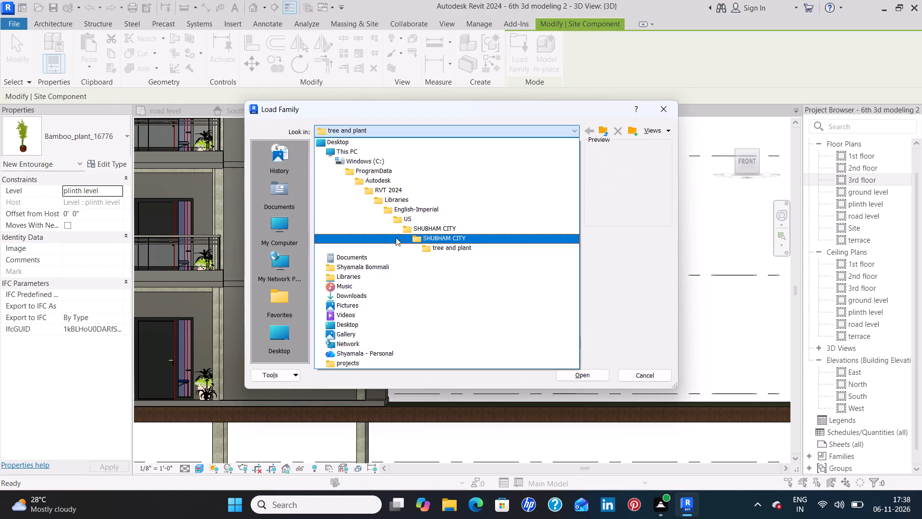
{"action": "left_click", "coordinate": [442, 218]}
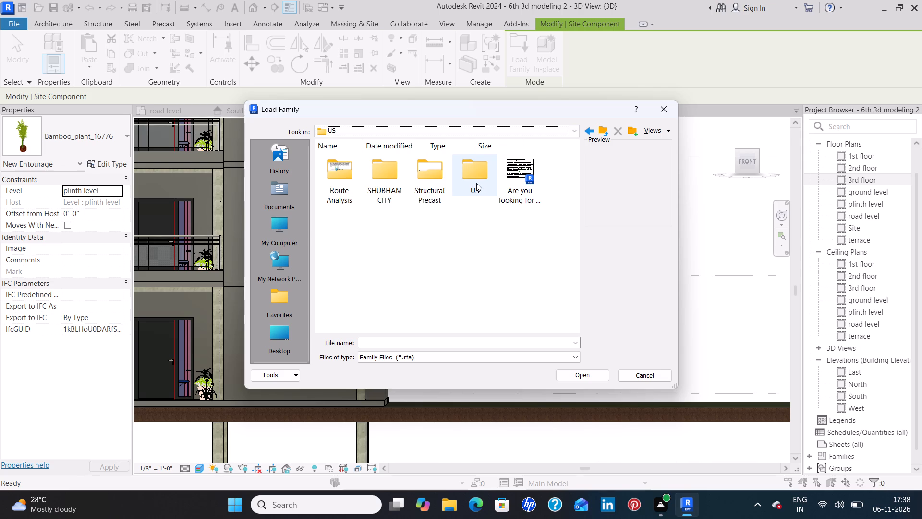
{"action": "double_click", "coordinate": [476, 183]}
{"action": "double_click", "coordinate": [337, 188]}
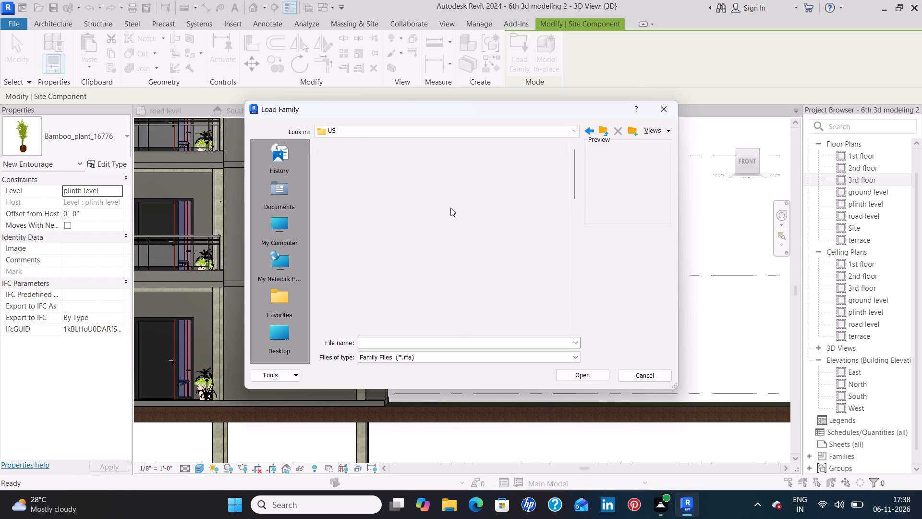
{"action": "scroll", "coordinate": [448, 209], "scroll_direction": "down", "scroll_amount": 5}
{"action": "scroll", "coordinate": [448, 209], "scroll_direction": "up", "scroll_amount": 3}
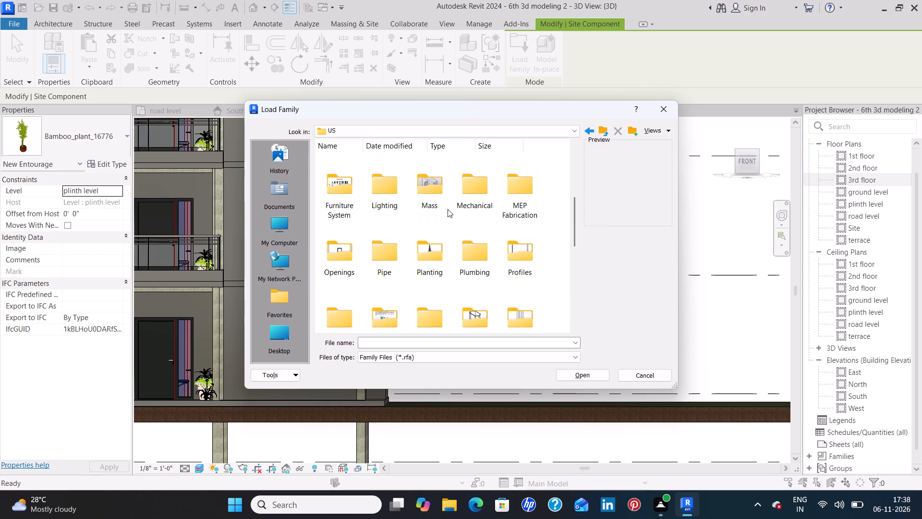
{"action": "double_click", "coordinate": [417, 243]}
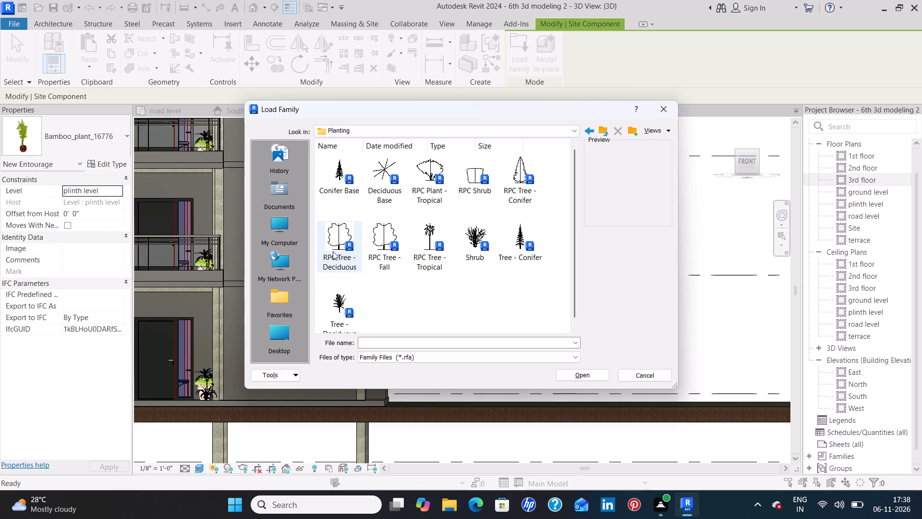
{"action": "left_click", "coordinate": [378, 244]}
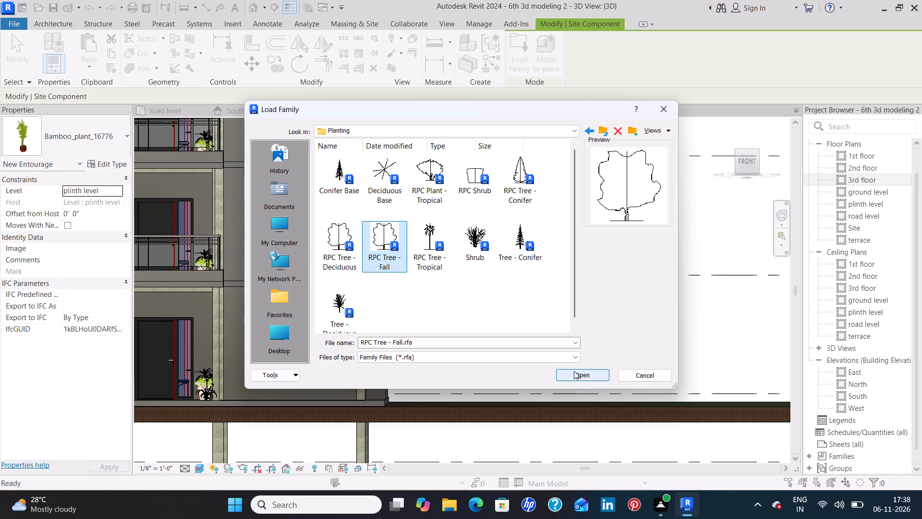
{"action": "left_click", "coordinate": [574, 371]}
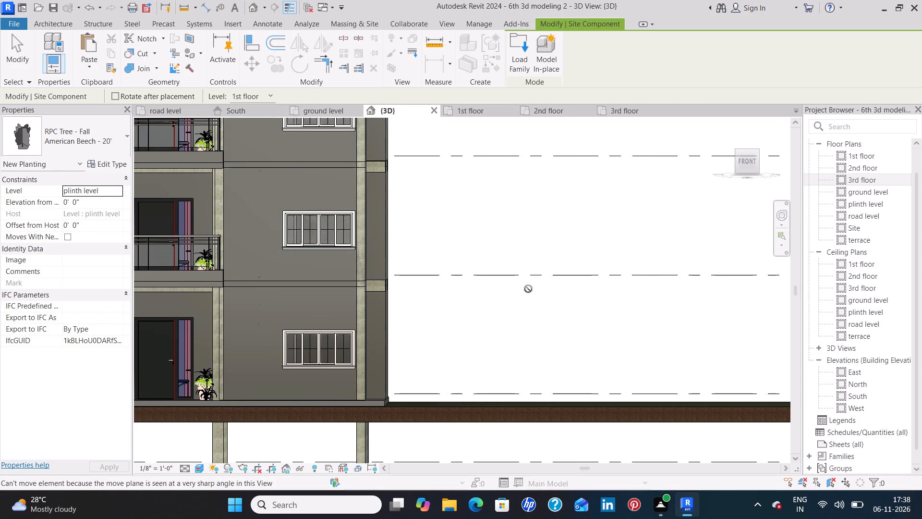
Place five RPC Tree - Fall American Beech - 20' trees in two staggered rows about 11' and 25' 6" east of the building on ground level.
{"action": "left_click", "coordinate": [325, 110]}
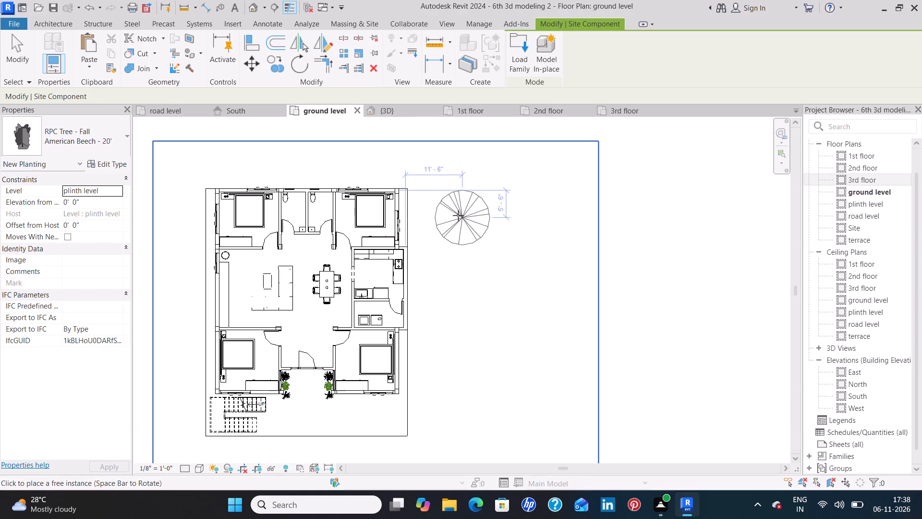
{"action": "left_click", "coordinate": [452, 206]}
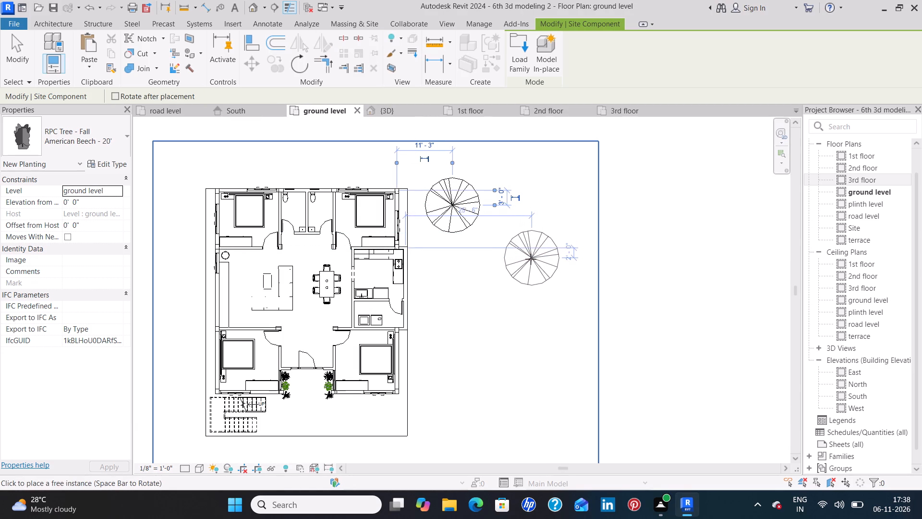
{"action": "left_click", "coordinate": [531, 259]}
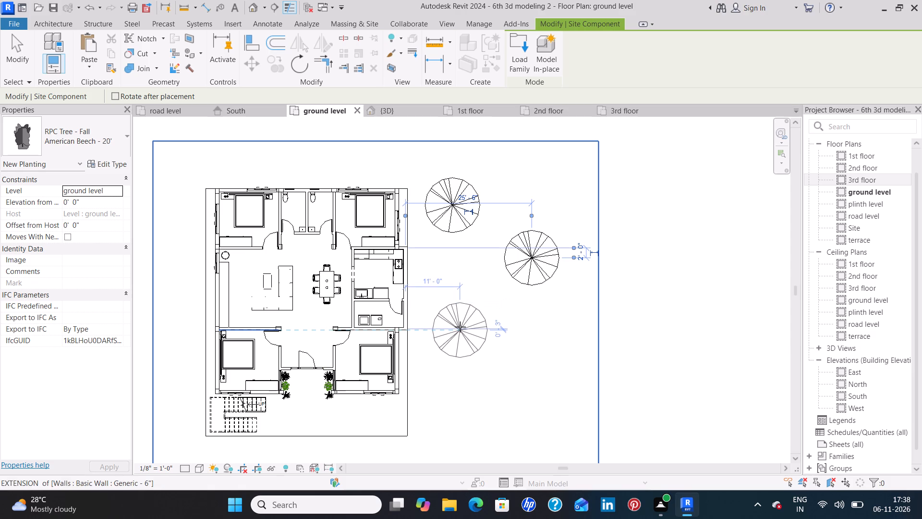
{"action": "left_click", "coordinate": [460, 327]}
{"action": "left_click", "coordinate": [532, 394]}
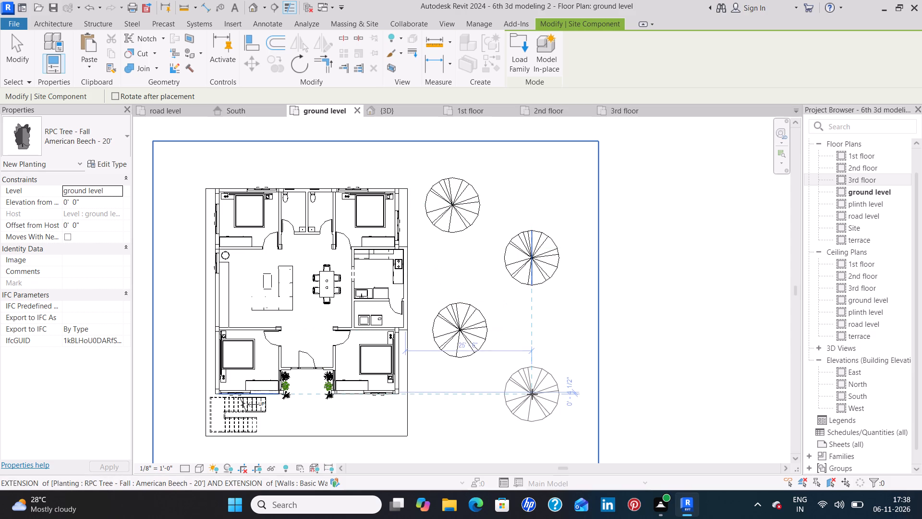
{"action": "middle_click_drag", "start_coordinate": [499, 378], "coordinate": [529, 235]}
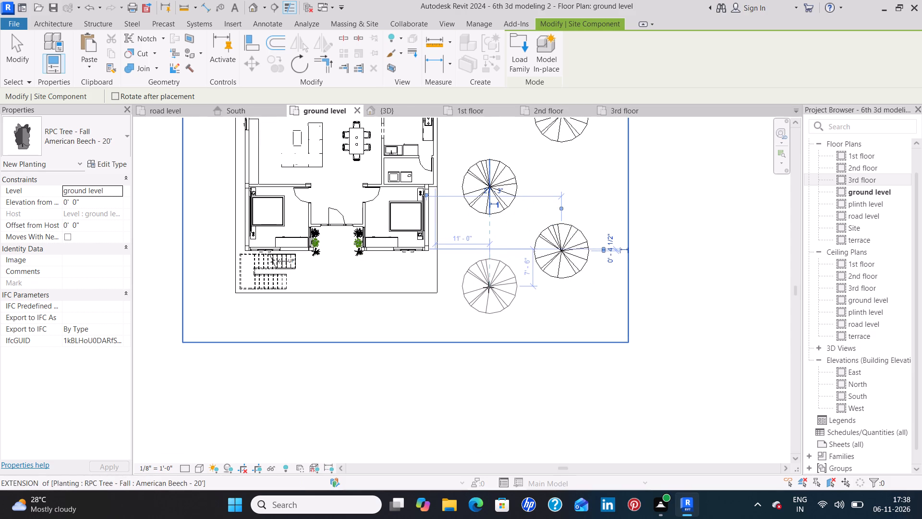
{"action": "left_click", "coordinate": [488, 287]}
{"action": "scroll", "coordinate": [447, 281], "scroll_direction": "down", "scroll_amount": 4}
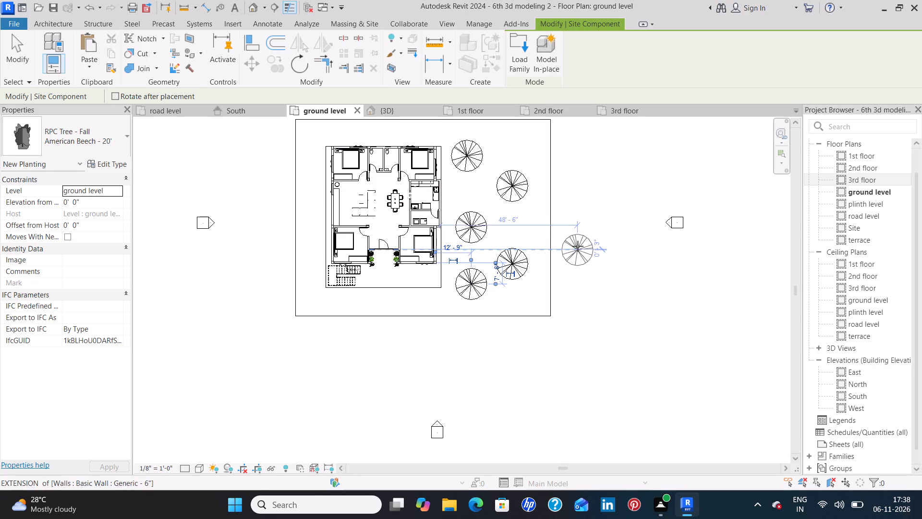
{"action": "key", "text": "Escape"}
{"action": "key", "text": "Escape"}
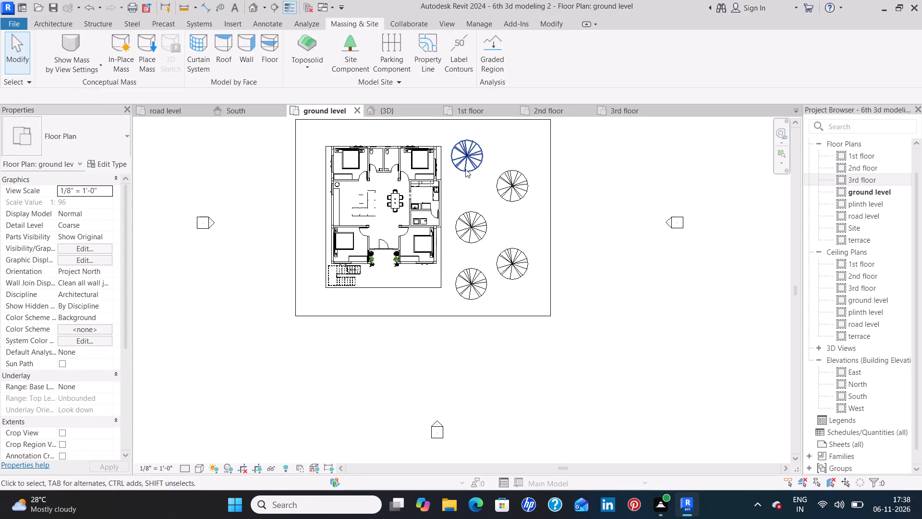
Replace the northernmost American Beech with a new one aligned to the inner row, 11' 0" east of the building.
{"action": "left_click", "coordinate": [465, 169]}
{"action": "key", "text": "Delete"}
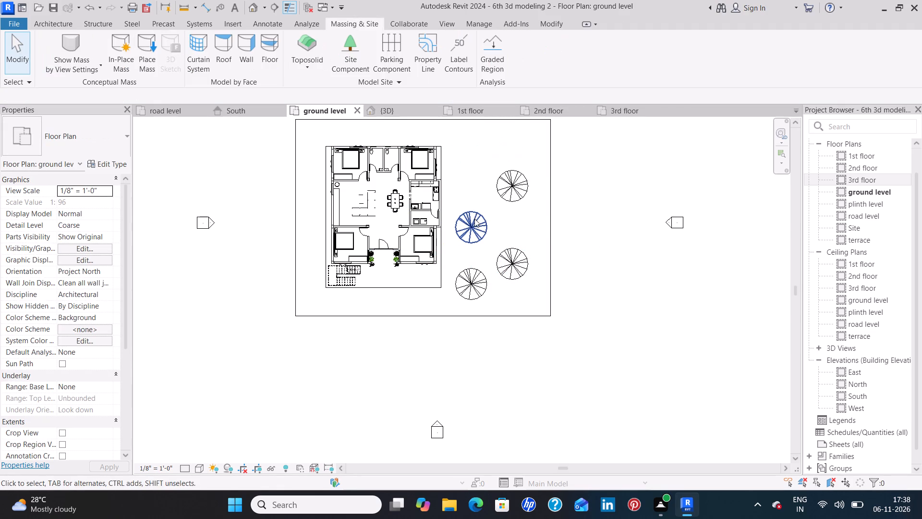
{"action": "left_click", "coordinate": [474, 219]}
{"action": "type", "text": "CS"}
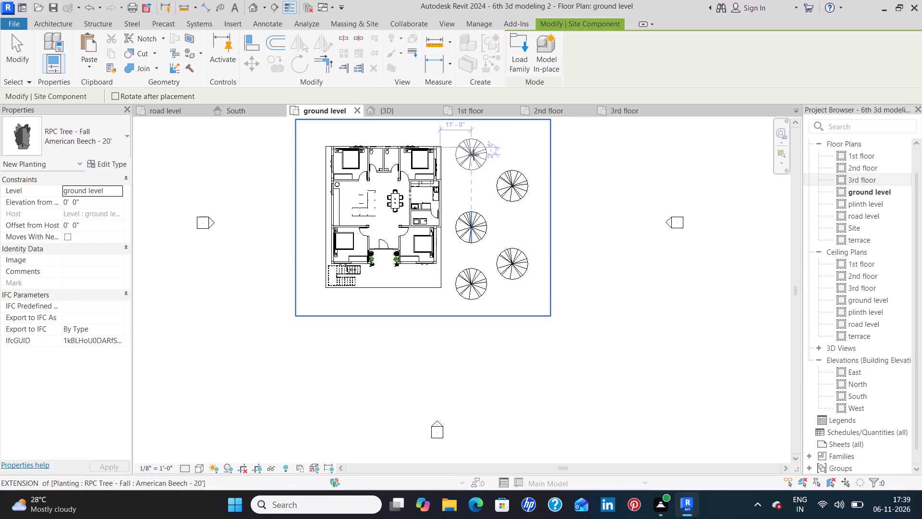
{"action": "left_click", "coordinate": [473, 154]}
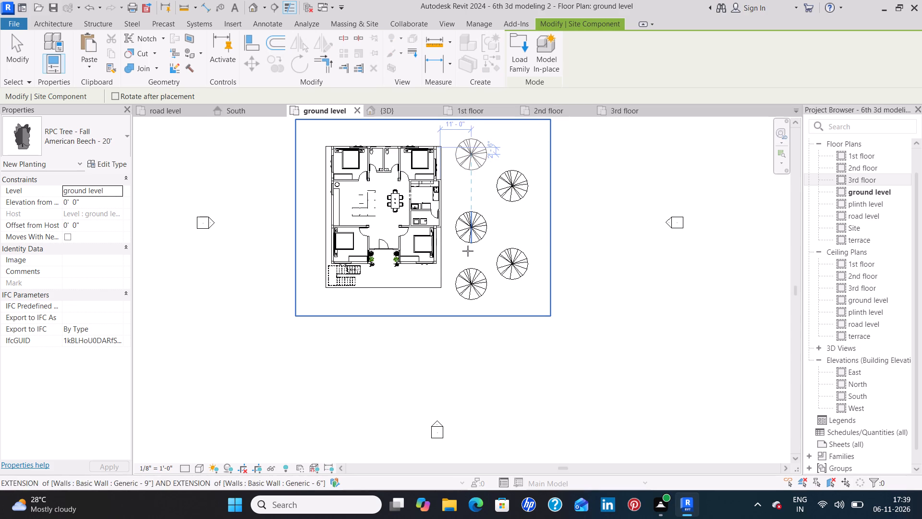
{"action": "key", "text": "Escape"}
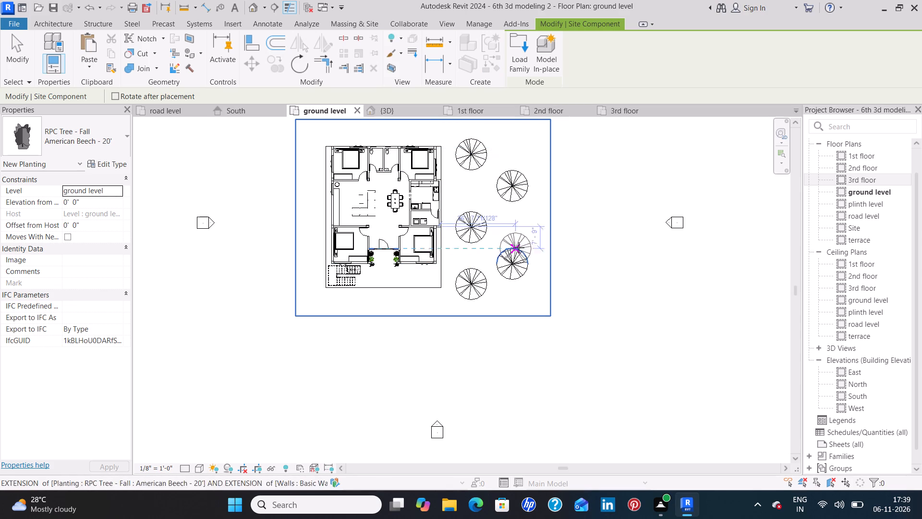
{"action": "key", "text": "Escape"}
Delete all five RPC Tree - Fall American Beech trees east of the building in the 3D view.
{"action": "left_click", "coordinate": [404, 114]}
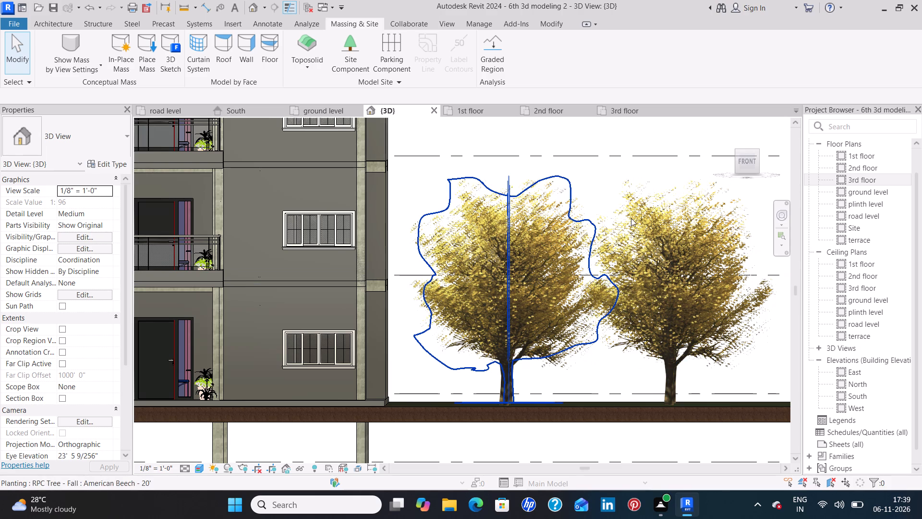
{"action": "middle_click_drag", "start_coordinate": [619, 220], "coordinate": [604, 341], "text": "shift"}
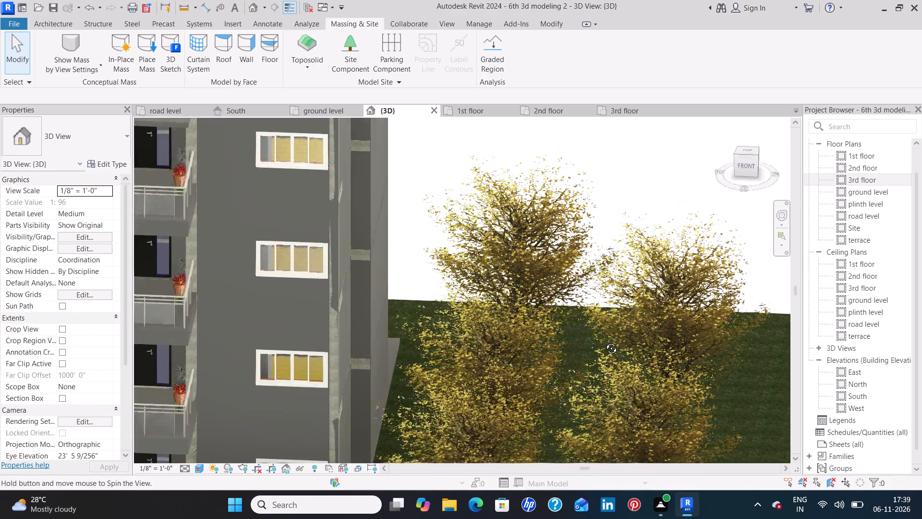
{"action": "middle_click_drag", "start_coordinate": [604, 341], "coordinate": [601, 353], "text": "shift"}
{"action": "middle_click_drag", "start_coordinate": [543, 324], "coordinate": [599, 194]}
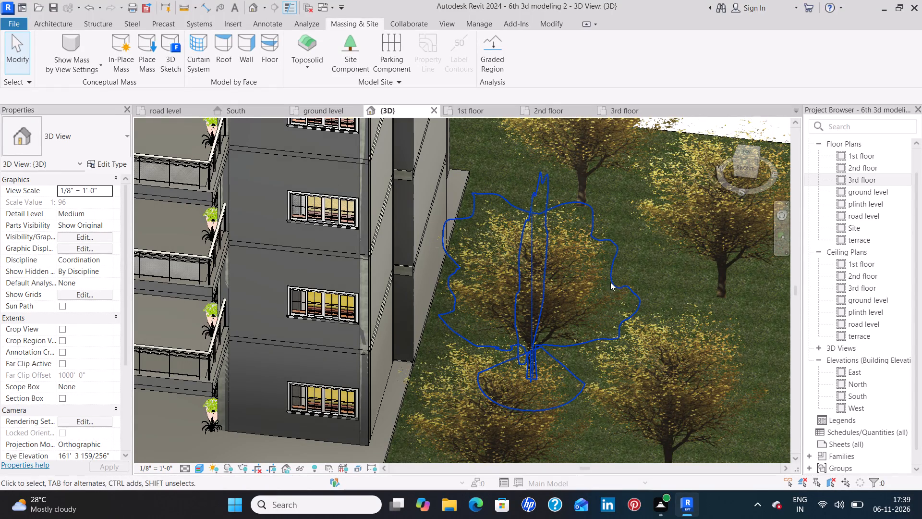
{"action": "left_click", "coordinate": [533, 295]}
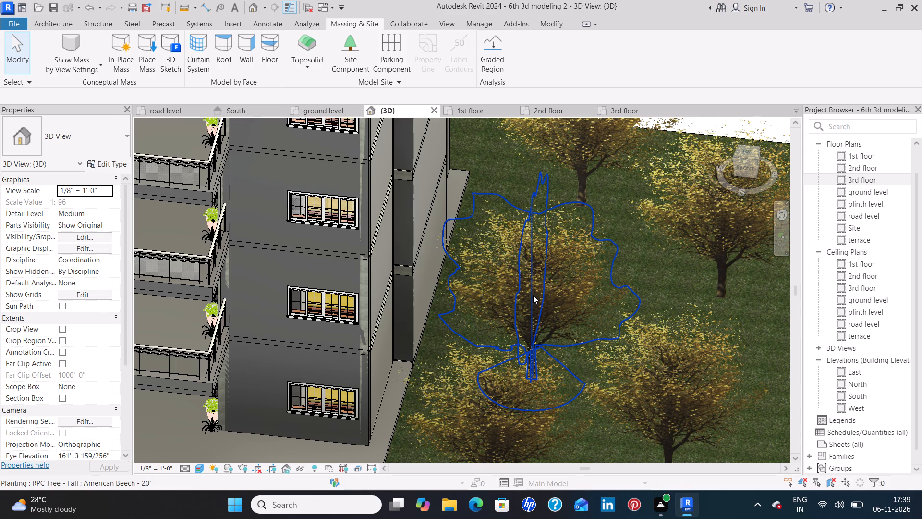
{"action": "key", "text": "Delete"}
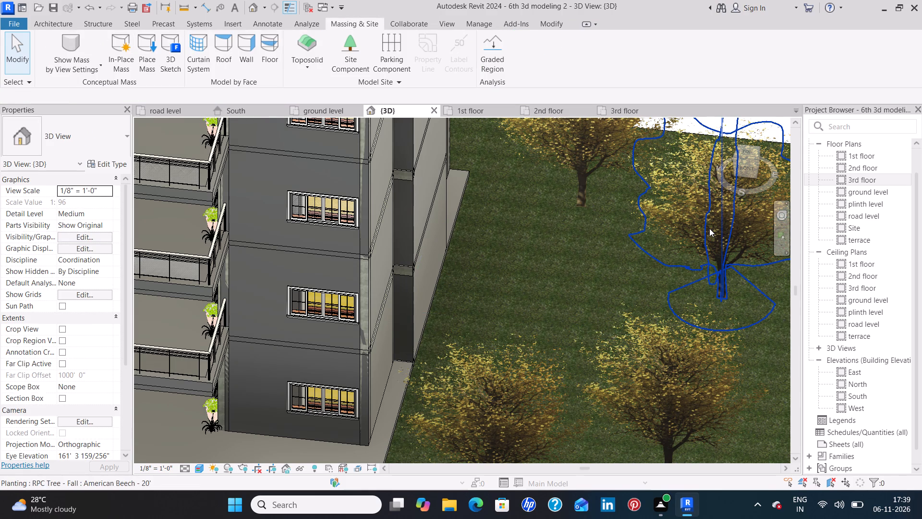
{"action": "left_click", "coordinate": [709, 228]}
{"action": "key", "text": "Delete"}
{"action": "left_click", "coordinate": [644, 347]}
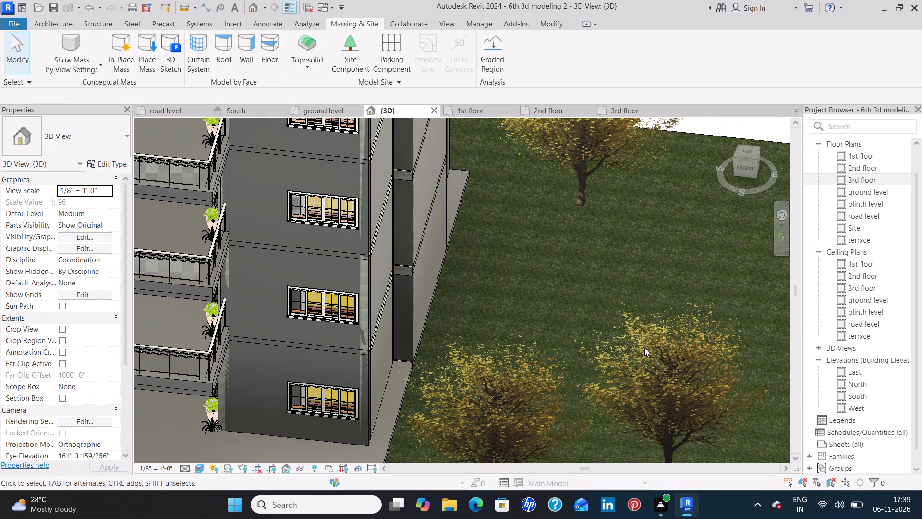
{"action": "left_click", "coordinate": [671, 400]}
{"action": "key", "text": "Delete"}
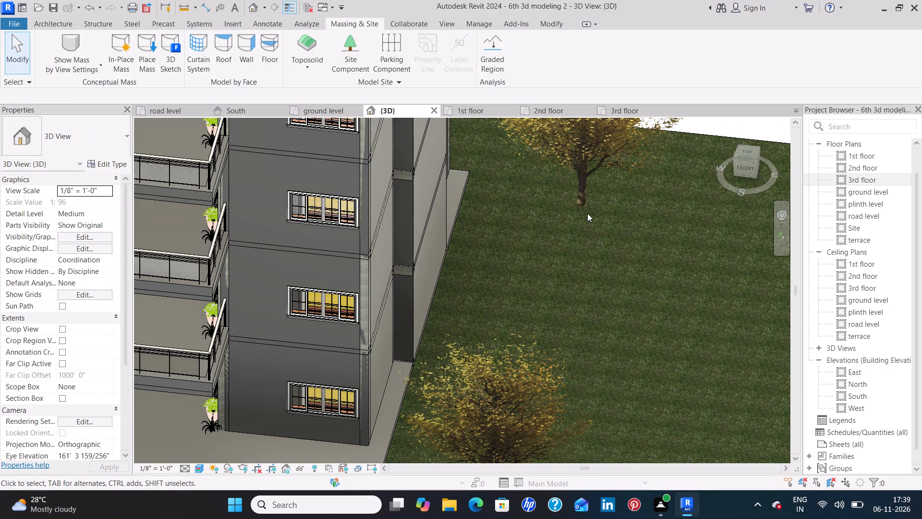
{"action": "left_click", "coordinate": [580, 163]}
{"action": "key", "text": "Delete"}
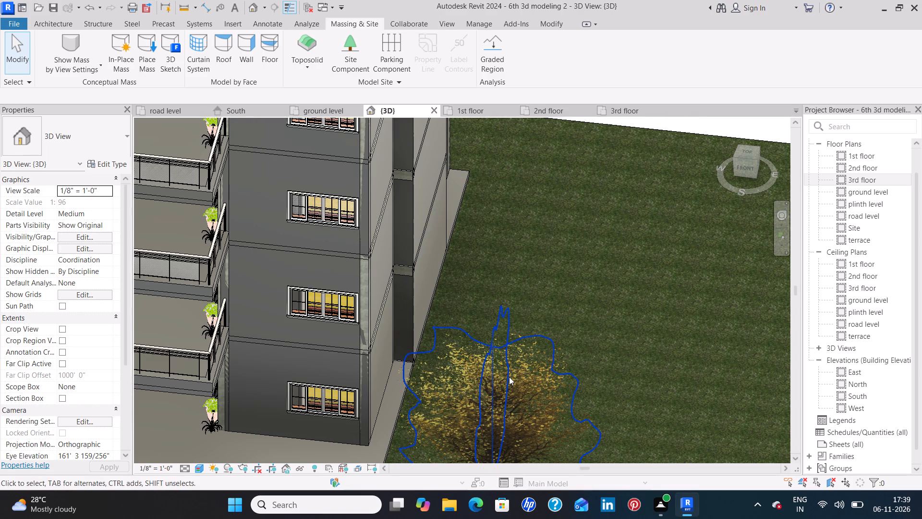
{"action": "left_click", "coordinate": [509, 377]}
{"action": "key", "text": "Delete"}
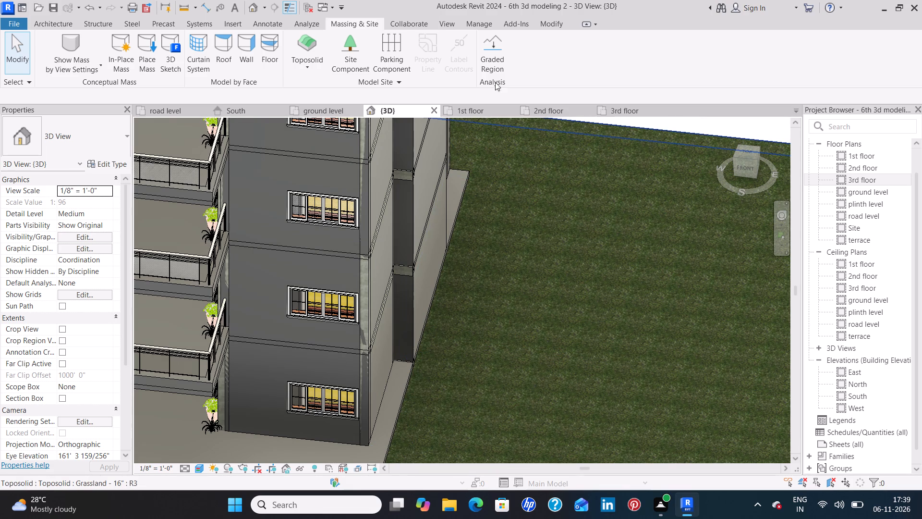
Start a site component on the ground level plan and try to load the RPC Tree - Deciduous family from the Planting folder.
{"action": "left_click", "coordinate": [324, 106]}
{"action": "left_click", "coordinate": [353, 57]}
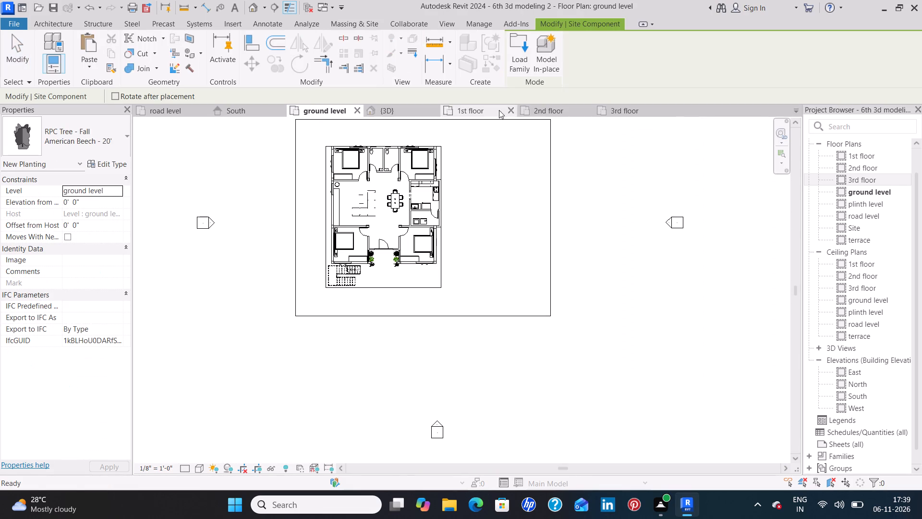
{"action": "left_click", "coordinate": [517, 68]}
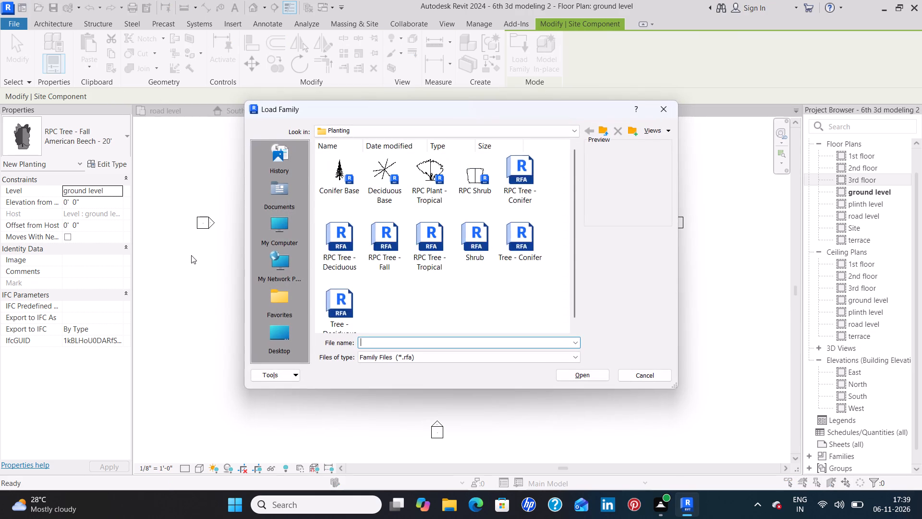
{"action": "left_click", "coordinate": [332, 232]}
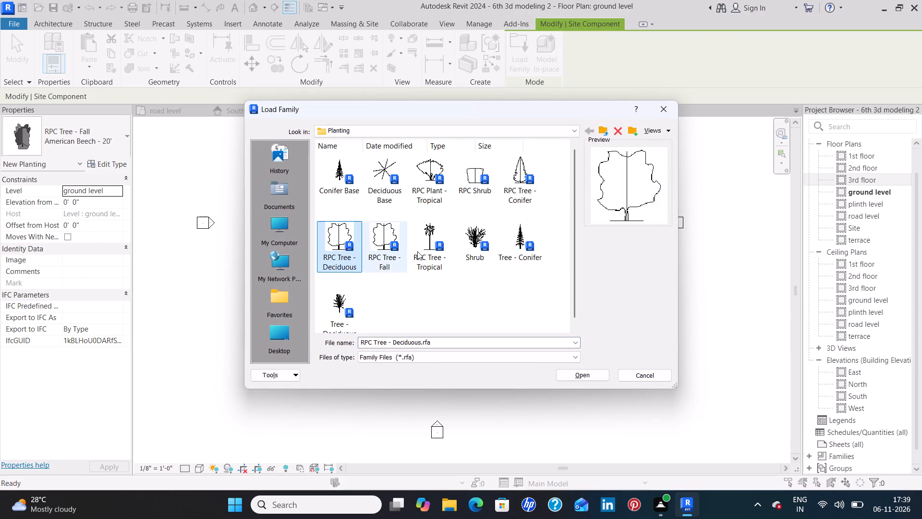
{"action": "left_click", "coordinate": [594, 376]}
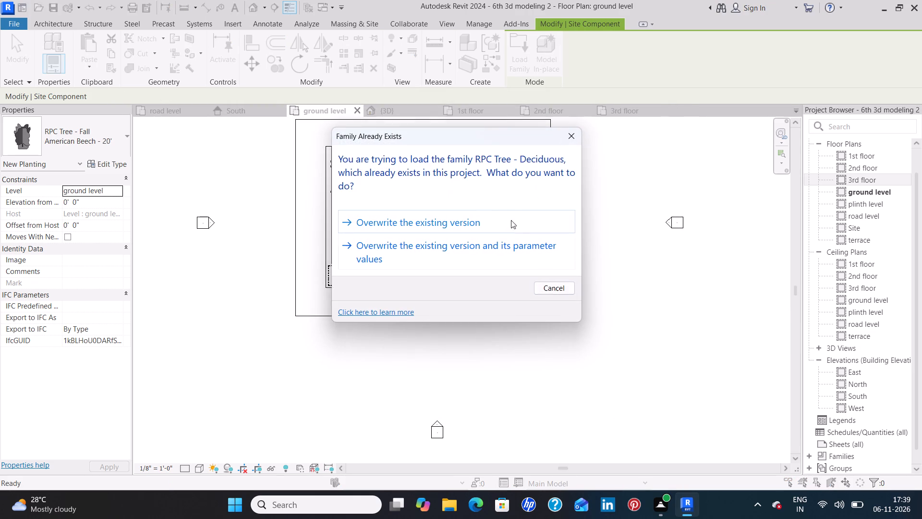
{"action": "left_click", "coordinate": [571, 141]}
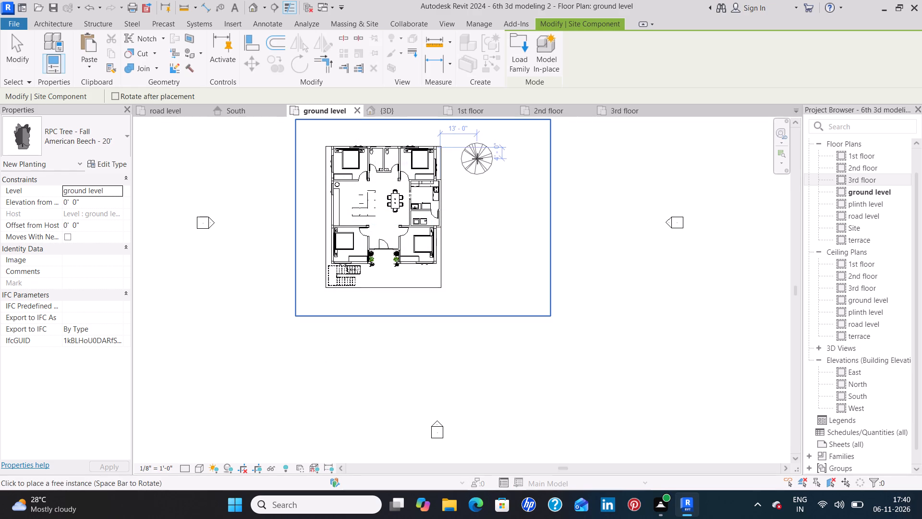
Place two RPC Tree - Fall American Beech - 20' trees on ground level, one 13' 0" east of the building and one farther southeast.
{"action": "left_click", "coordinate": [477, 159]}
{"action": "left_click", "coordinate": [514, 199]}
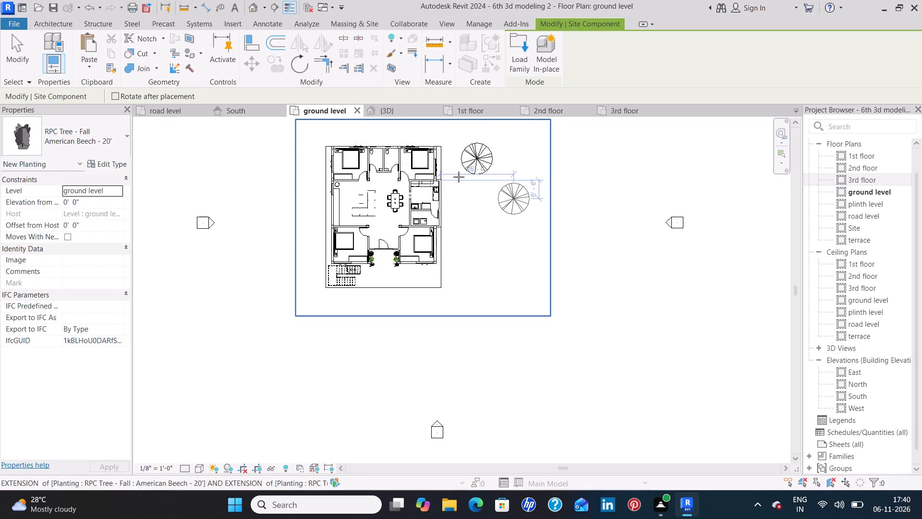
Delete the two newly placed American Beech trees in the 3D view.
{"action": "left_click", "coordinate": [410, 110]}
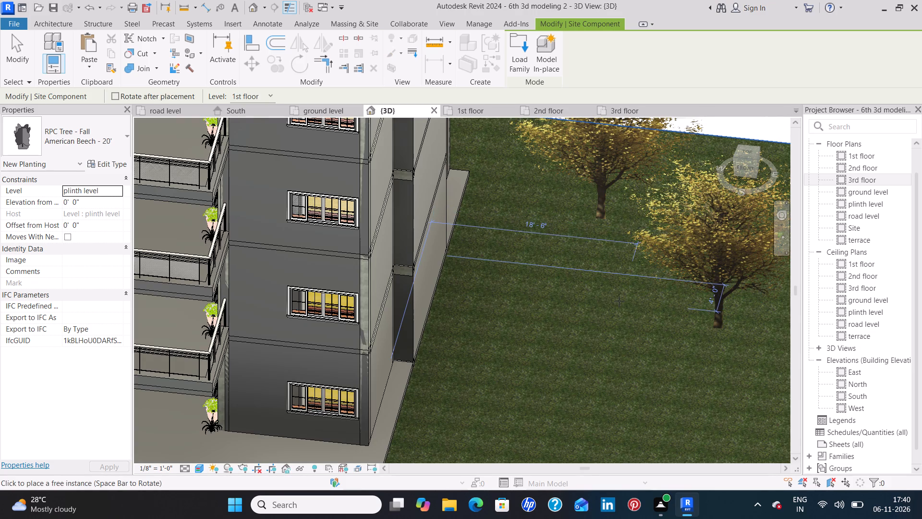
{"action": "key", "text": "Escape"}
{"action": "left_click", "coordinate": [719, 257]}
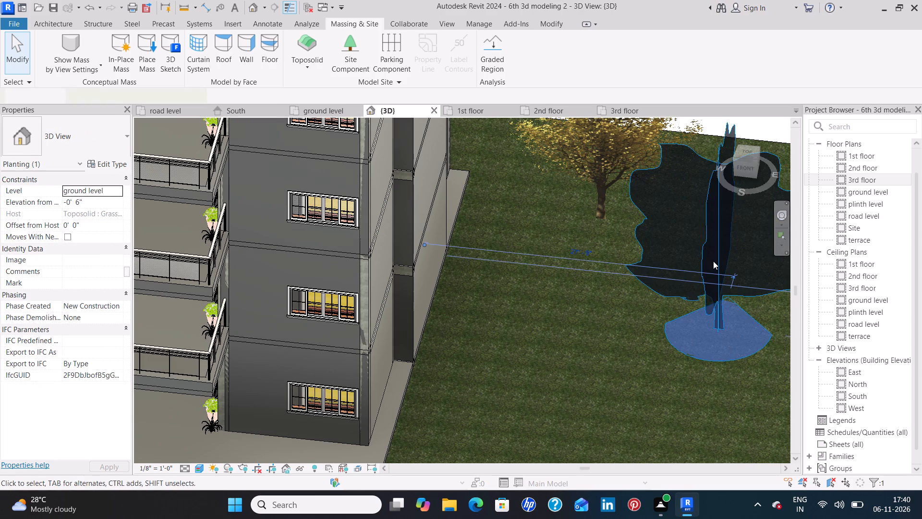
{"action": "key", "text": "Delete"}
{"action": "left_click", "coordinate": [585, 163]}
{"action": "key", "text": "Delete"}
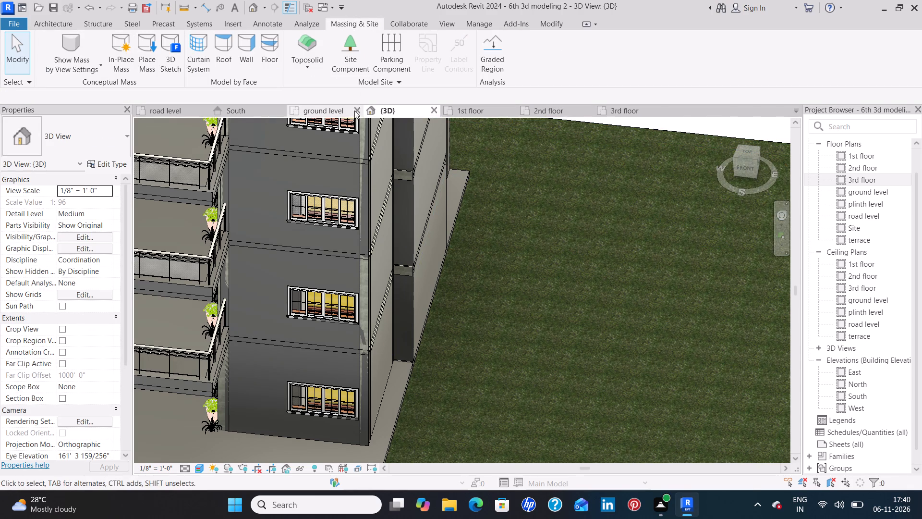
Start a site component on the ground level plan and load the RPC Plant - Tropical family from the Planting folder.
{"action": "left_click", "coordinate": [330, 110]}
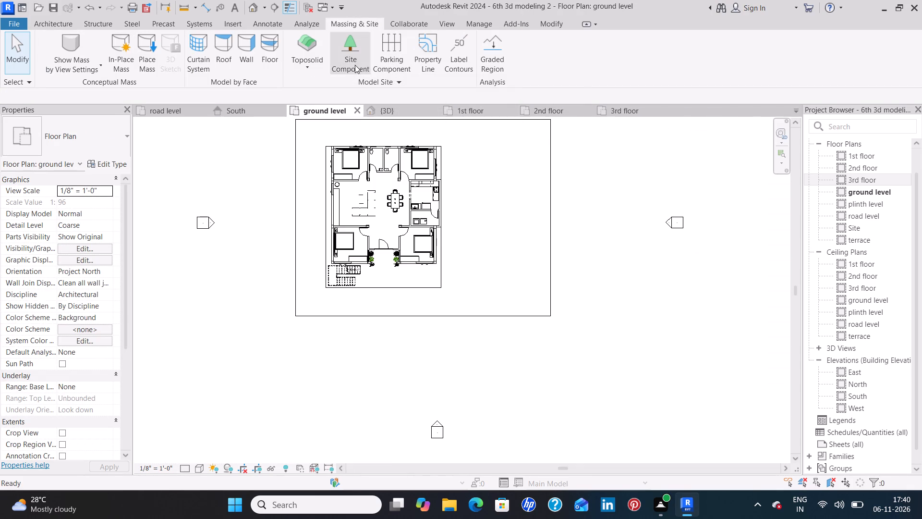
{"action": "left_click", "coordinate": [352, 65]}
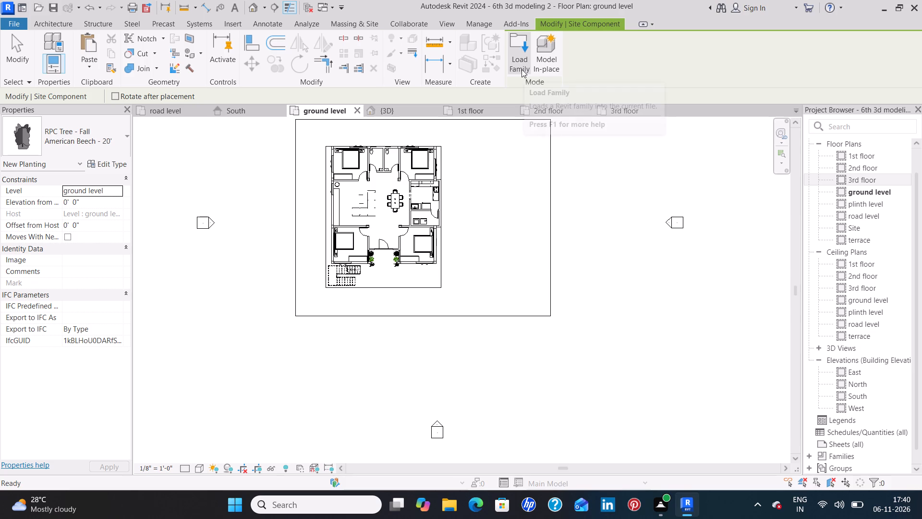
{"action": "left_click", "coordinate": [522, 69]}
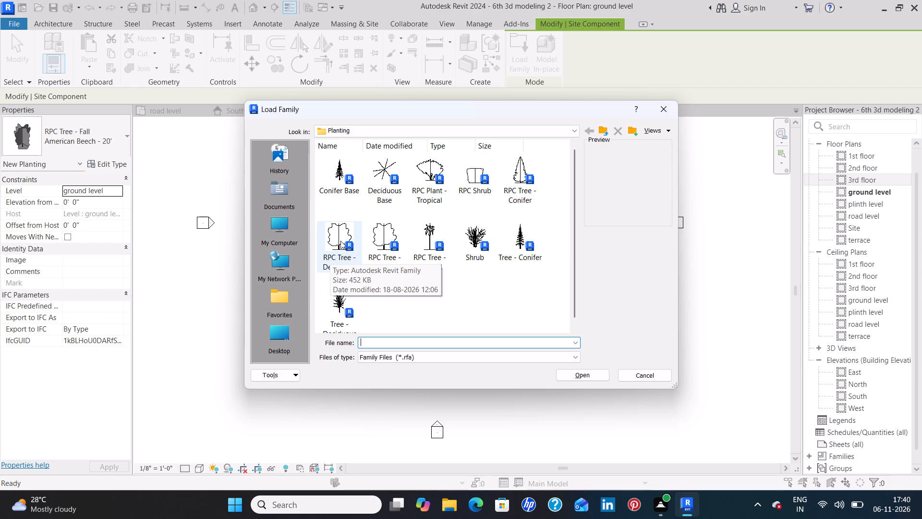
{"action": "left_click", "coordinate": [423, 183]}
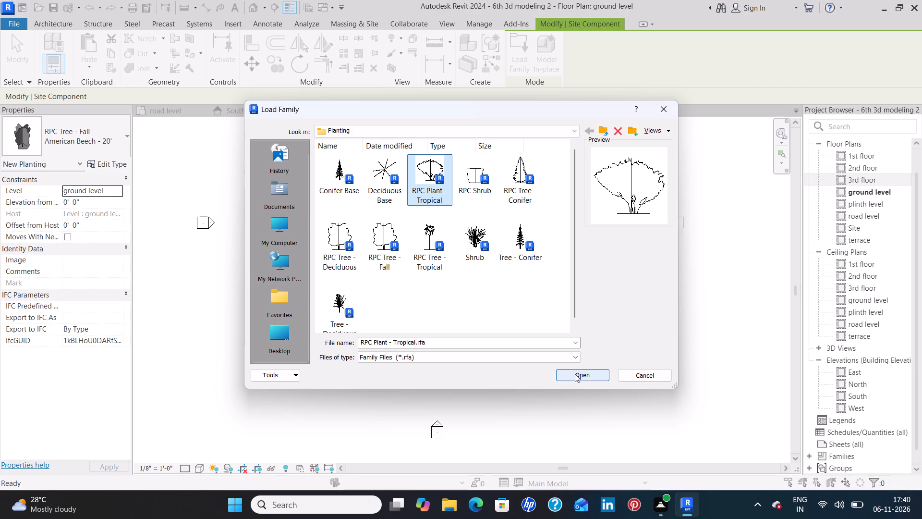
{"action": "left_click", "coordinate": [575, 374]}
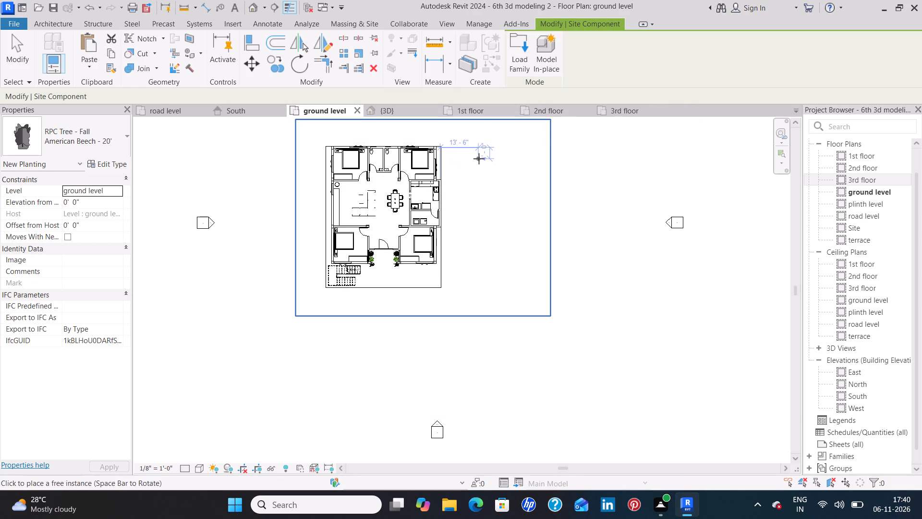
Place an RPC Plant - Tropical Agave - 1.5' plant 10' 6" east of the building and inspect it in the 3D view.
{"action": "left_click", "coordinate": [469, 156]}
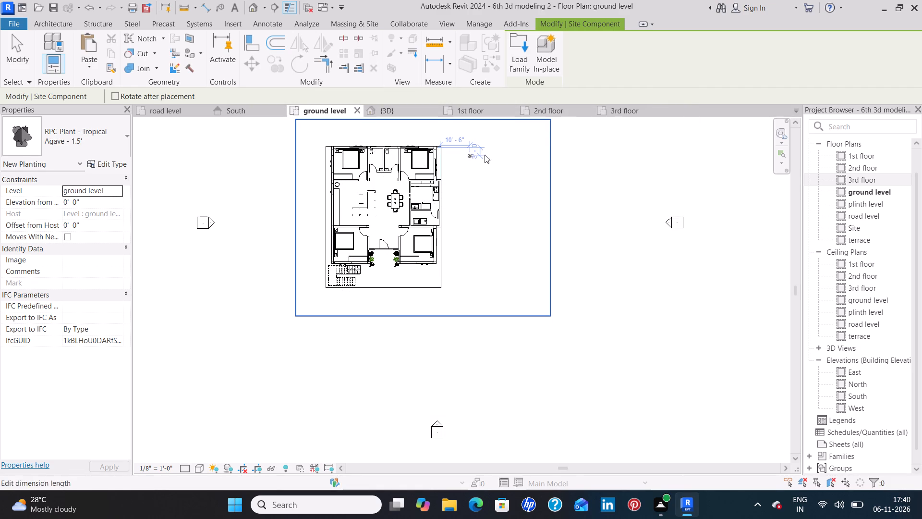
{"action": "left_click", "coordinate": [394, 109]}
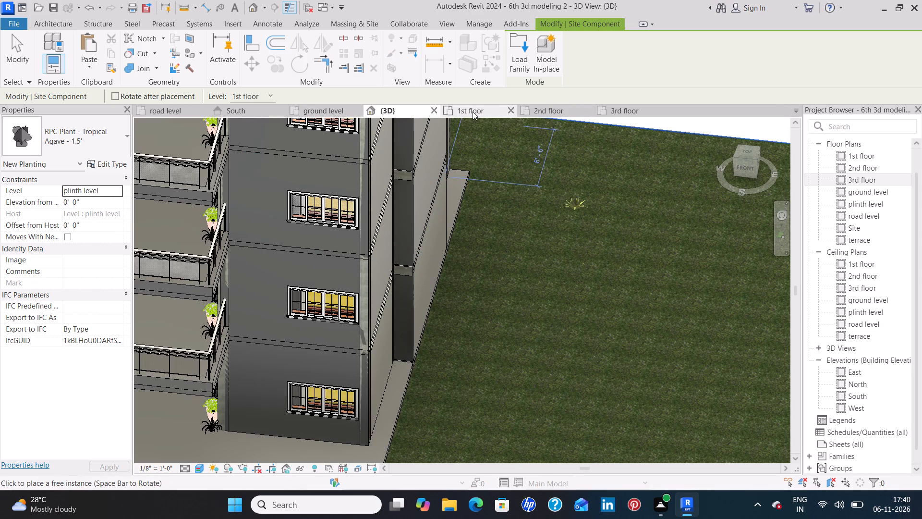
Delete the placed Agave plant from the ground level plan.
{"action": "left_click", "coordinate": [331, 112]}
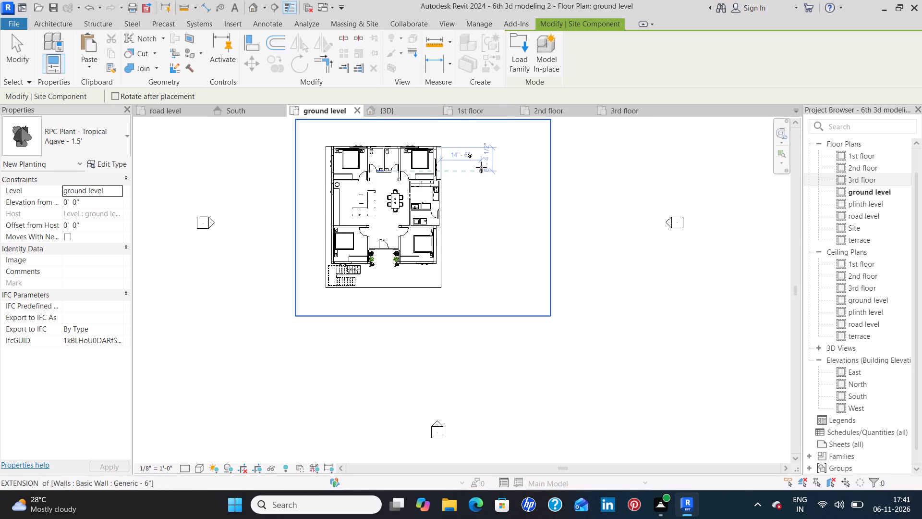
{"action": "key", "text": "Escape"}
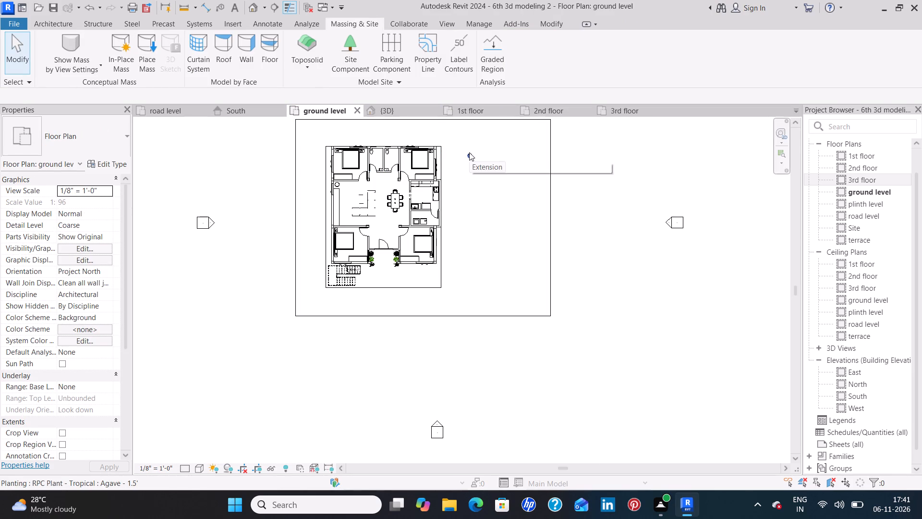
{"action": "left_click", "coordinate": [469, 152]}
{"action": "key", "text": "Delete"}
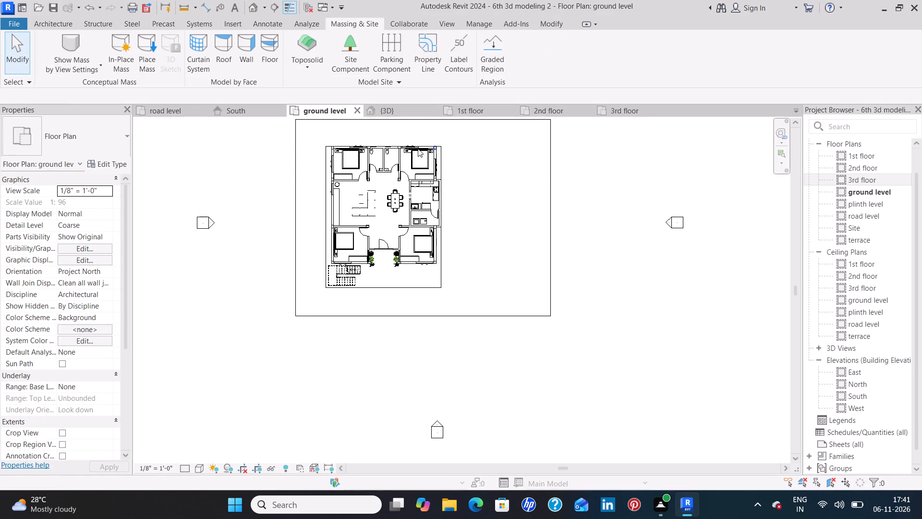
Start a site component and load the RPC Tree - Deciduous family from the Planting folder, overwriting the existing version.
{"action": "left_click", "coordinate": [348, 62]}
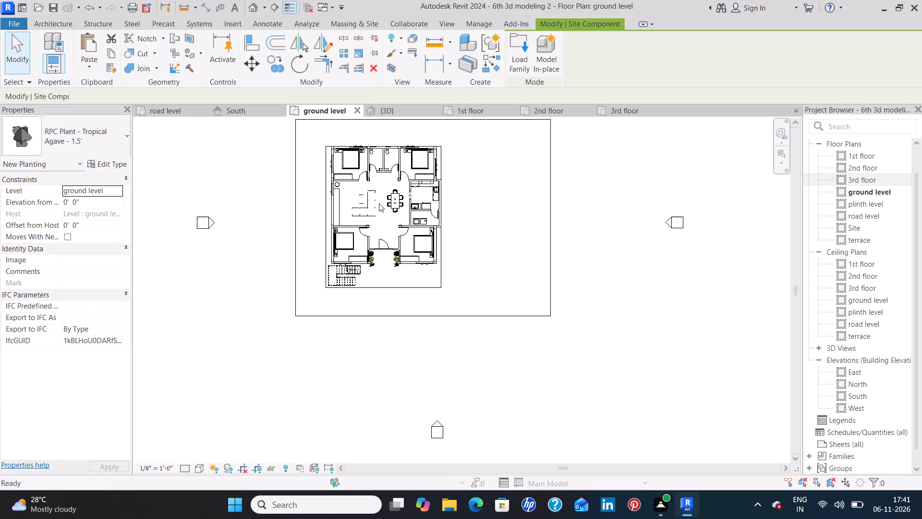
{"action": "left_click", "coordinate": [517, 67]}
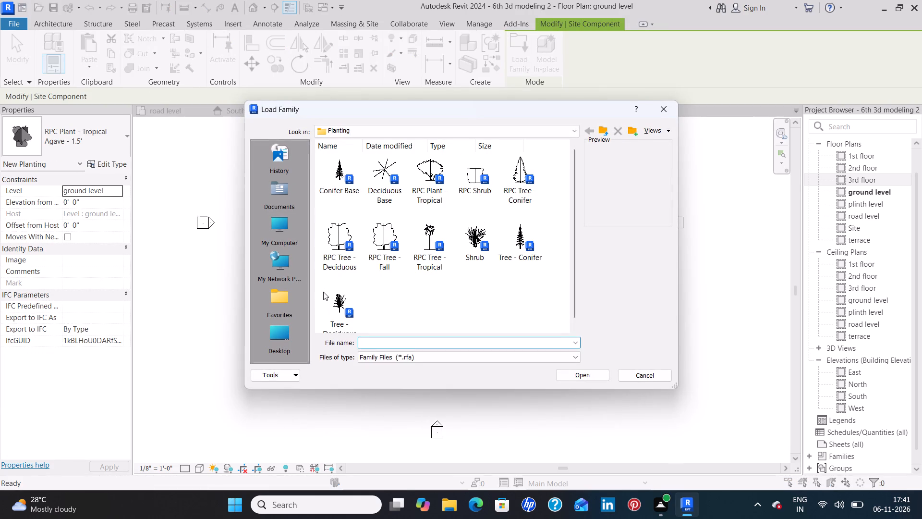
{"action": "left_click", "coordinate": [343, 250]}
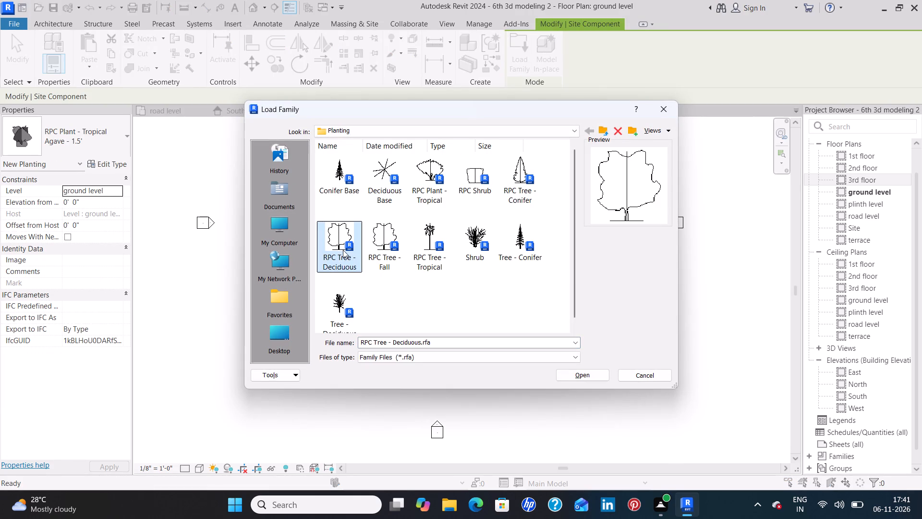
{"action": "left_click", "coordinate": [564, 373]}
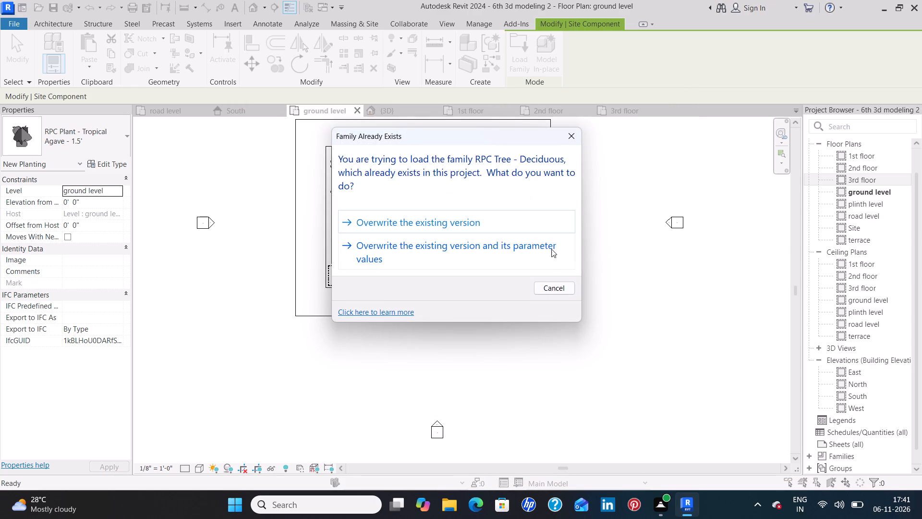
{"action": "left_click", "coordinate": [536, 224]}
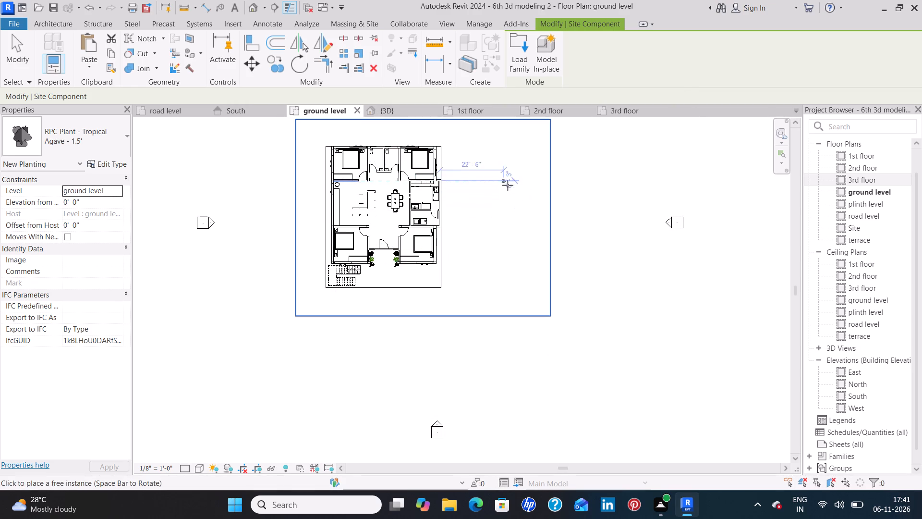
Look through the available site component types, including the RPC Plant - Tropical, RPC Tree - Deciduous and RPC Tree - Fall families.
{"action": "left_click", "coordinate": [109, 146]}
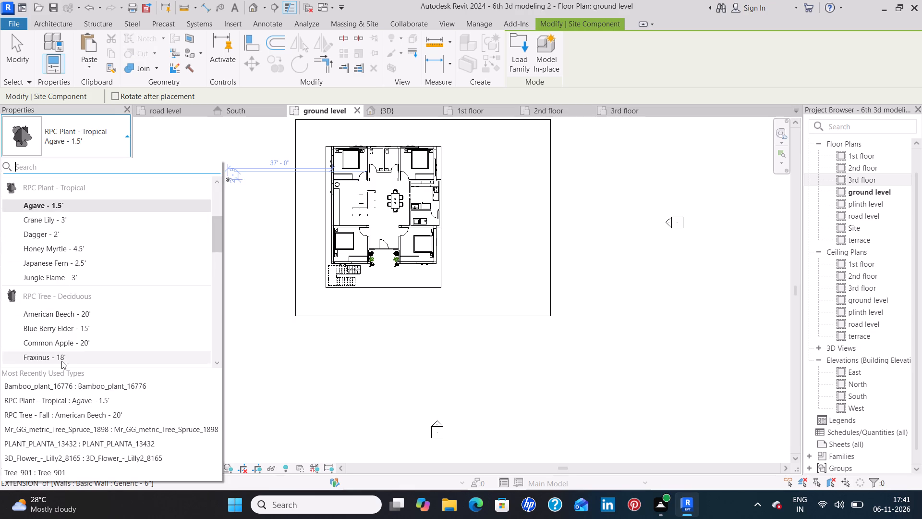
{"action": "scroll", "coordinate": [94, 320], "scroll_direction": "down", "scroll_amount": 1}
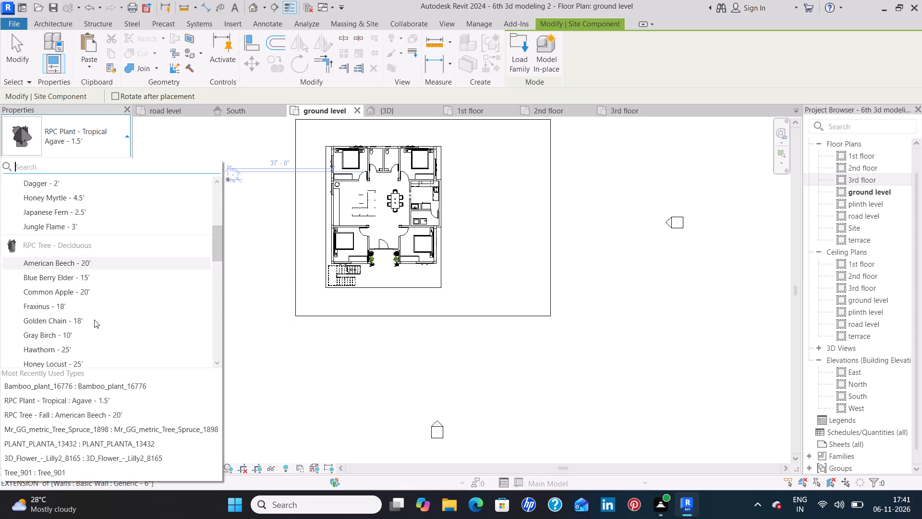
{"action": "scroll", "coordinate": [94, 320], "scroll_direction": "down", "scroll_amount": 1}
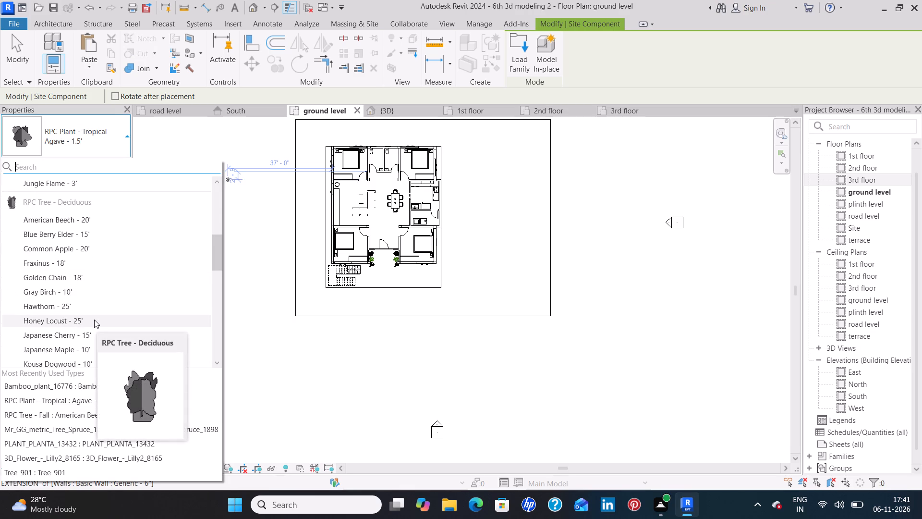
{"action": "scroll", "coordinate": [94, 320], "scroll_direction": "down", "scroll_amount": 4}
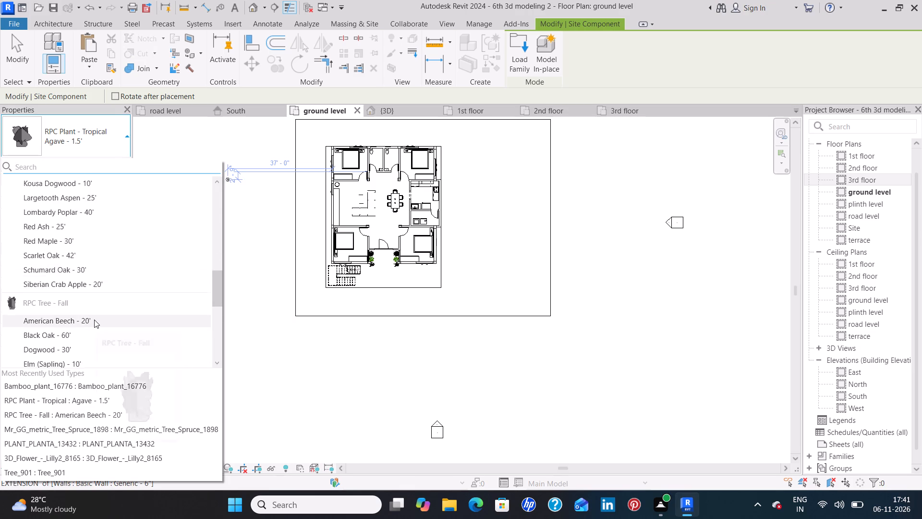
{"action": "scroll", "coordinate": [94, 320], "scroll_direction": "down", "scroll_amount": 1}
{"action": "scroll", "coordinate": [94, 320], "scroll_direction": "up", "scroll_amount": 4}
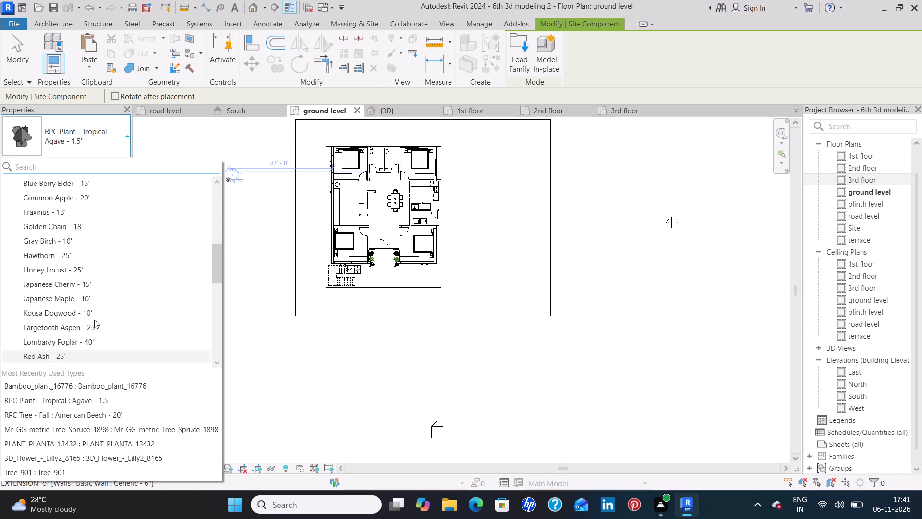
{"action": "scroll", "coordinate": [94, 320], "scroll_direction": "up", "scroll_amount": 2}
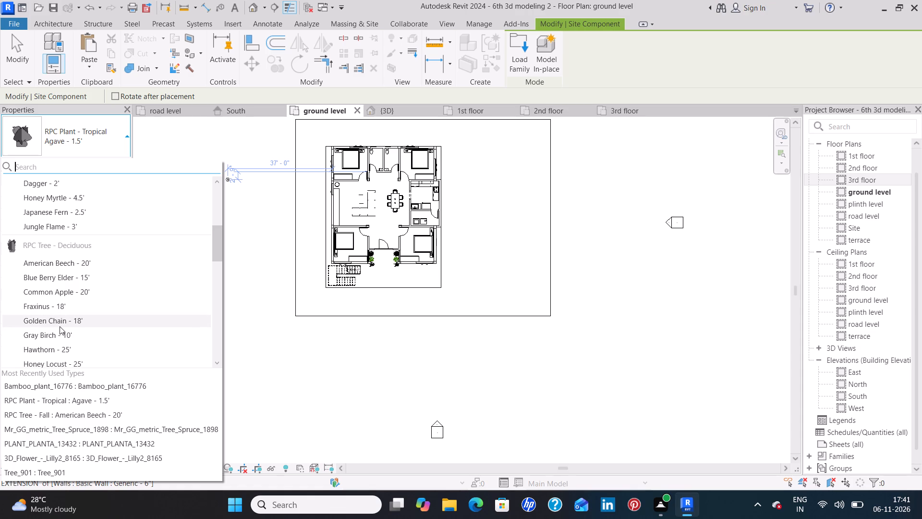
{"action": "scroll", "coordinate": [60, 326], "scroll_direction": "down", "scroll_amount": 3}
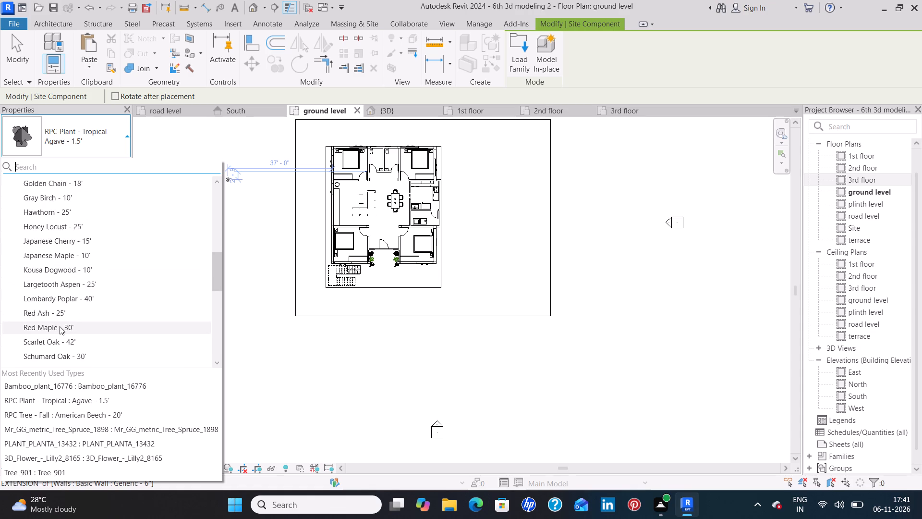
{"action": "scroll", "coordinate": [60, 326], "scroll_direction": "down", "scroll_amount": 1}
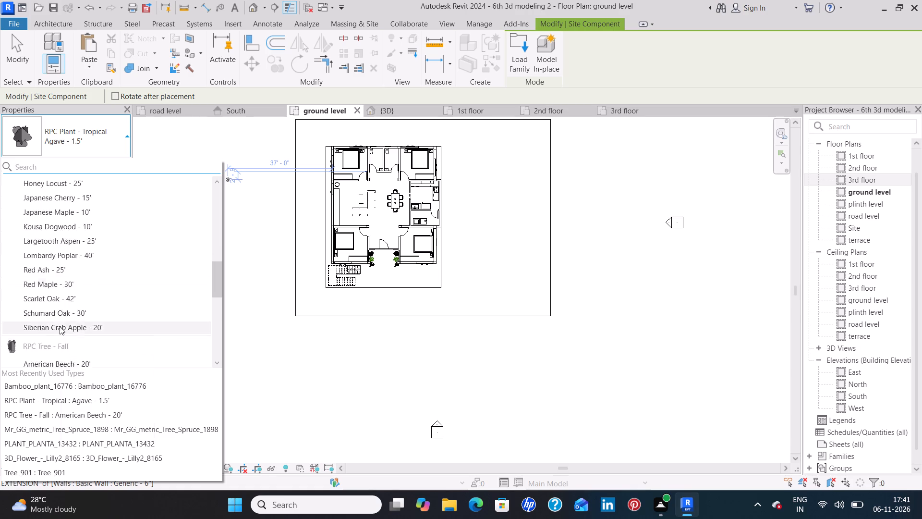
{"action": "scroll", "coordinate": [60, 326], "scroll_direction": "down", "scroll_amount": 4}
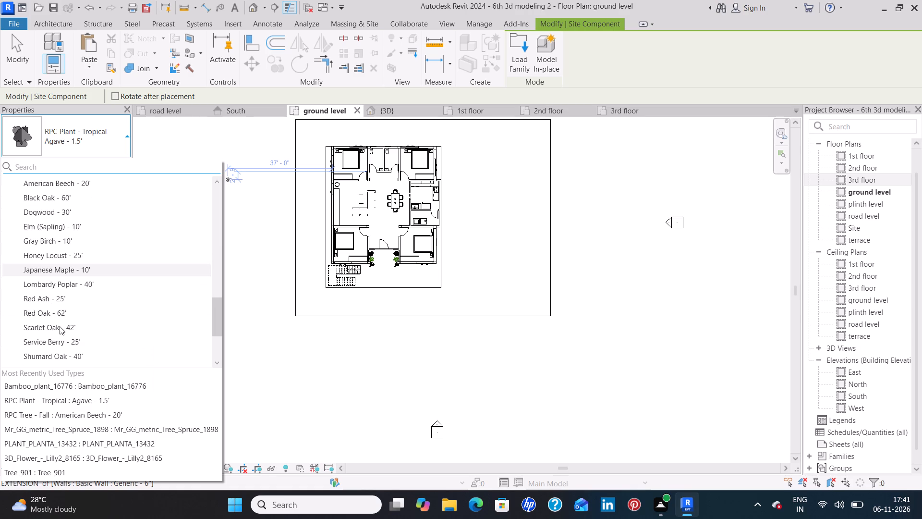
{"action": "scroll", "coordinate": [60, 326], "scroll_direction": "down", "scroll_amount": 1}
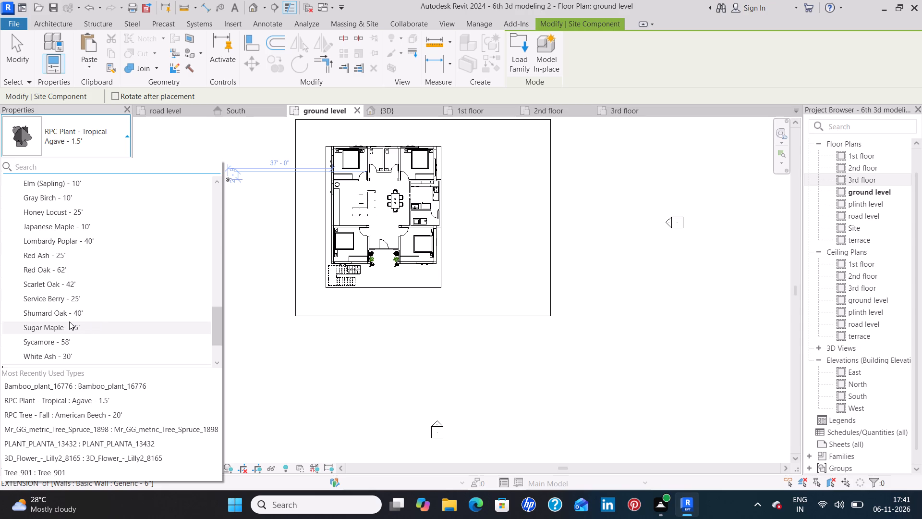
{"action": "scroll", "coordinate": [49, 322], "scroll_direction": "down", "scroll_amount": 4}
{"action": "scroll", "coordinate": [49, 322], "scroll_direction": "up", "scroll_amount": 12}
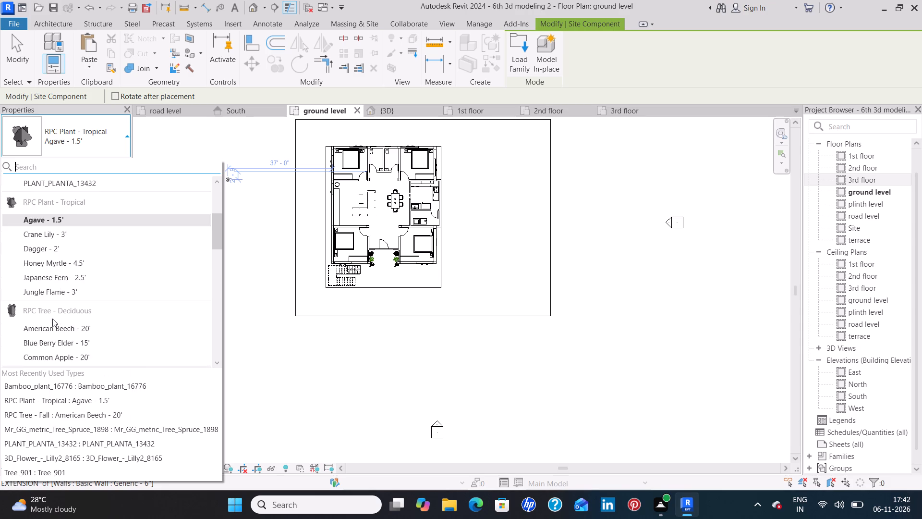
{"action": "scroll", "coordinate": [52, 319], "scroll_direction": "up", "scroll_amount": 3}
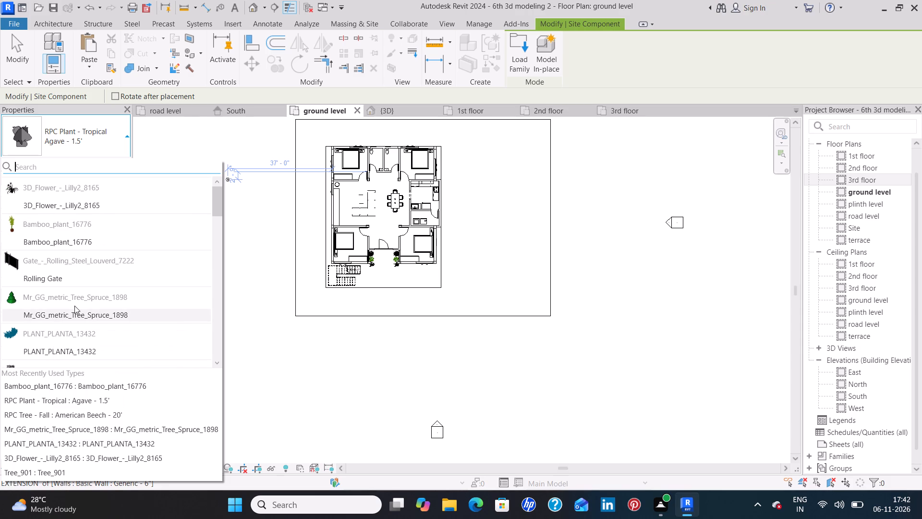
{"action": "scroll", "coordinate": [74, 306], "scroll_direction": "up", "scroll_amount": 6}
{"action": "scroll", "coordinate": [83, 272], "scroll_direction": "down", "scroll_amount": 1}
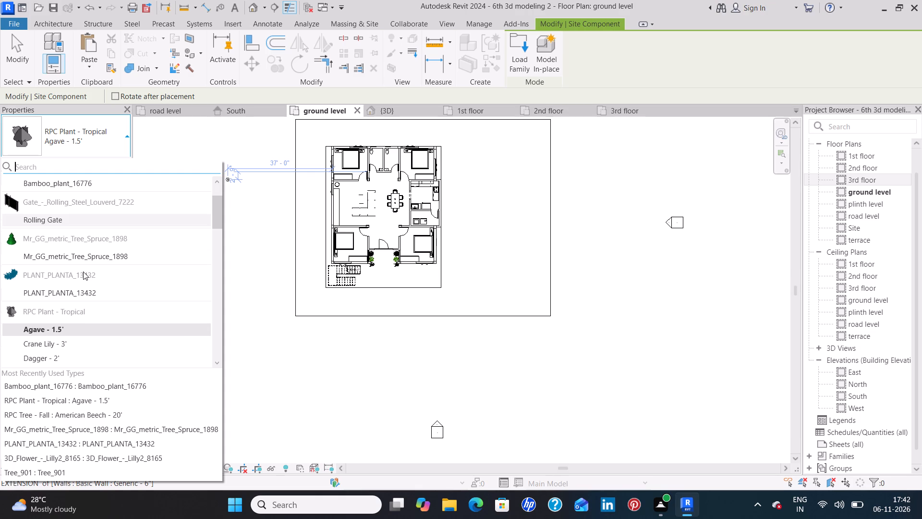
{"action": "scroll", "coordinate": [83, 272], "scroll_direction": "down", "scroll_amount": 3}
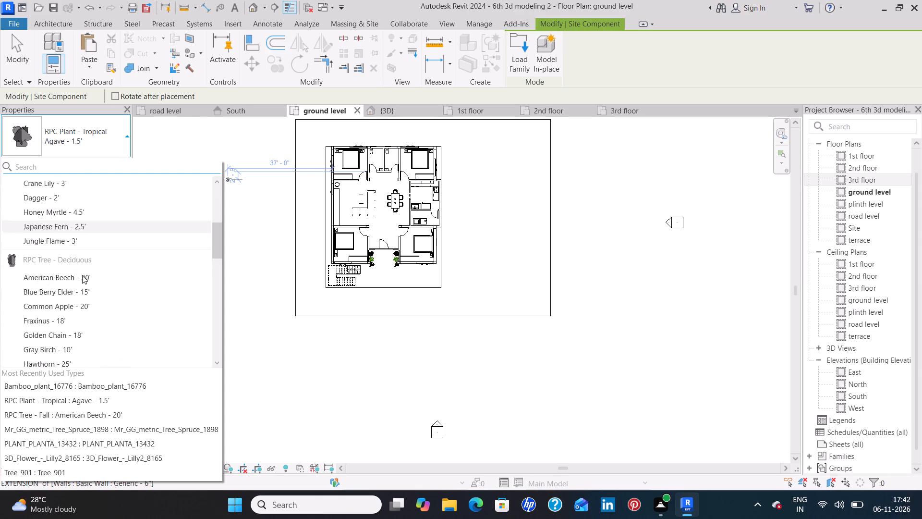
{"action": "scroll", "coordinate": [82, 275], "scroll_direction": "down", "scroll_amount": 2}
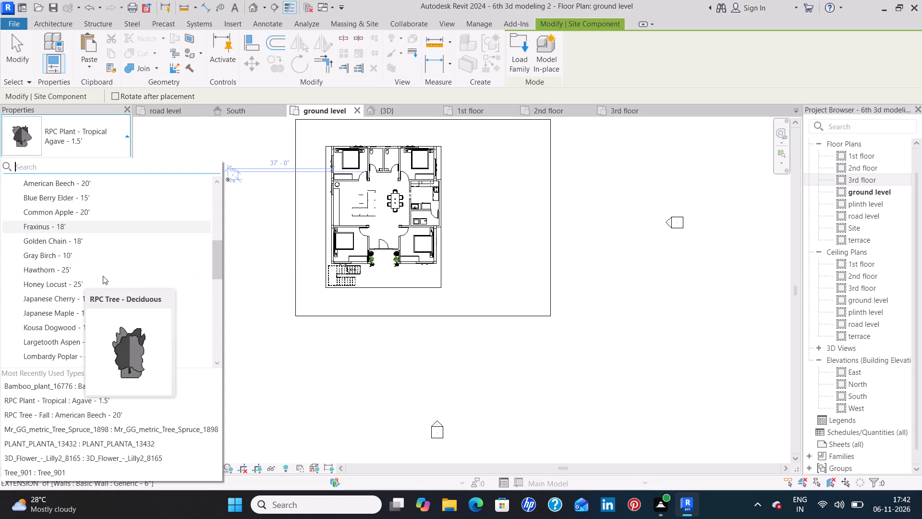
{"action": "scroll", "coordinate": [103, 276], "scroll_direction": "up", "scroll_amount": 1}
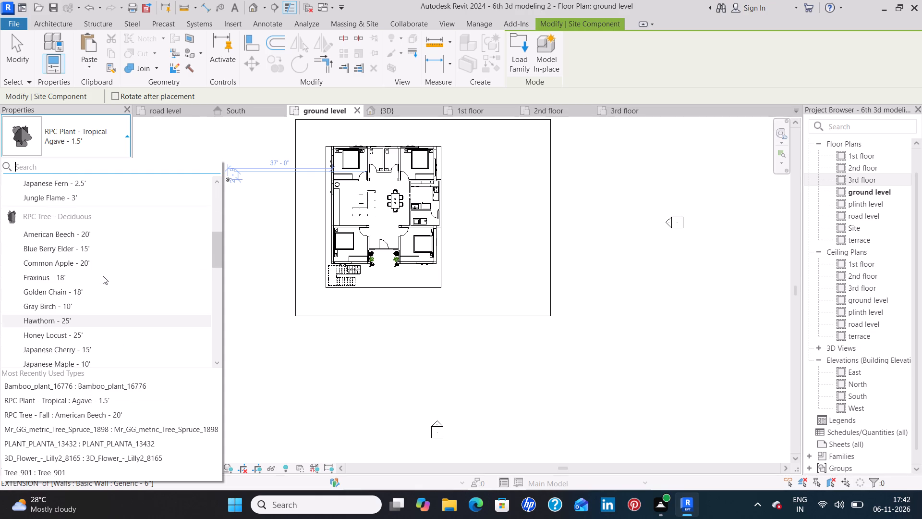
{"action": "scroll", "coordinate": [103, 276], "scroll_direction": "down", "scroll_amount": 4}
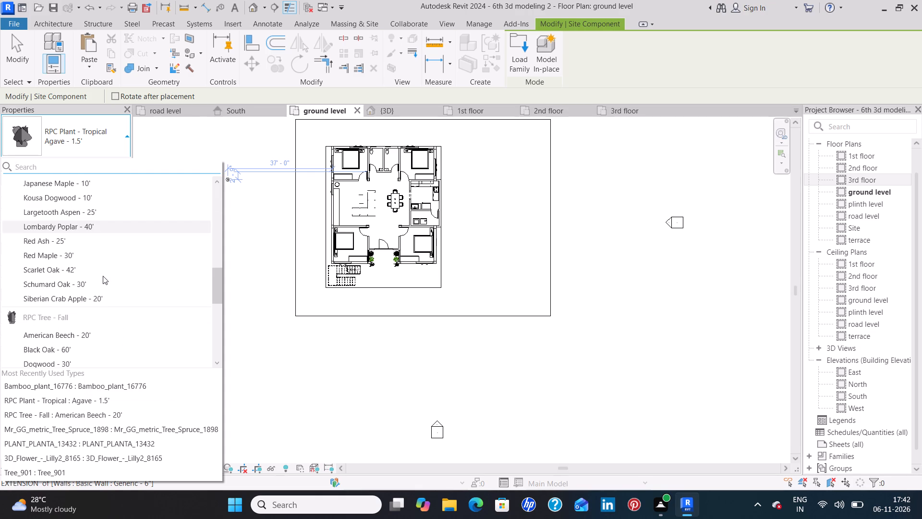
{"action": "scroll", "coordinate": [103, 276], "scroll_direction": "down", "scroll_amount": 3}
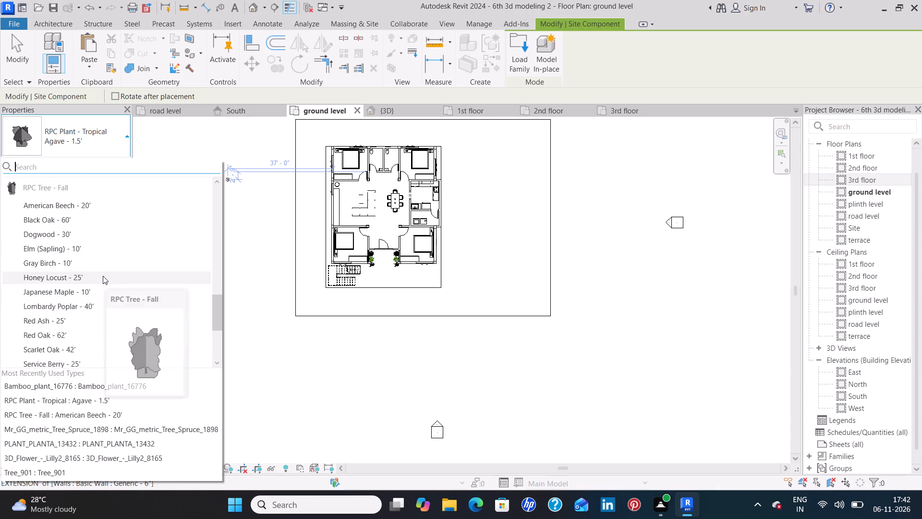
{"action": "scroll", "coordinate": [103, 276], "scroll_direction": "down", "scroll_amount": 6}
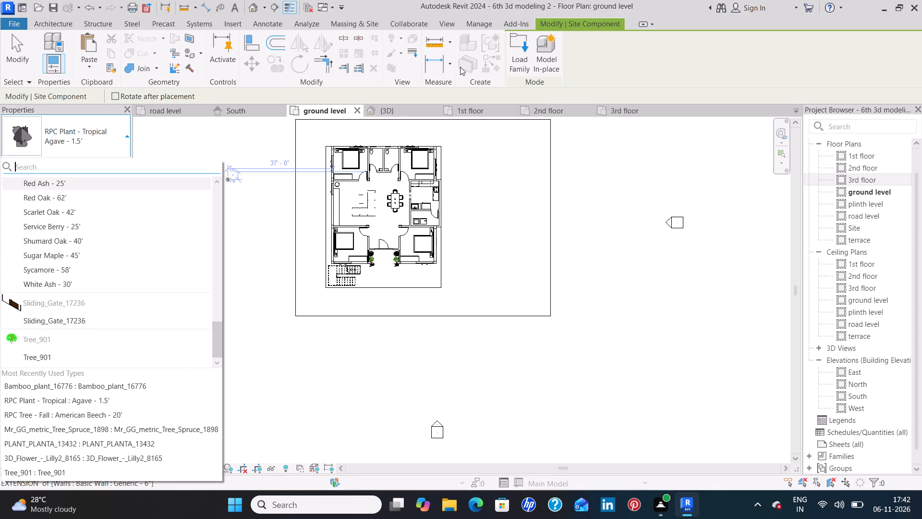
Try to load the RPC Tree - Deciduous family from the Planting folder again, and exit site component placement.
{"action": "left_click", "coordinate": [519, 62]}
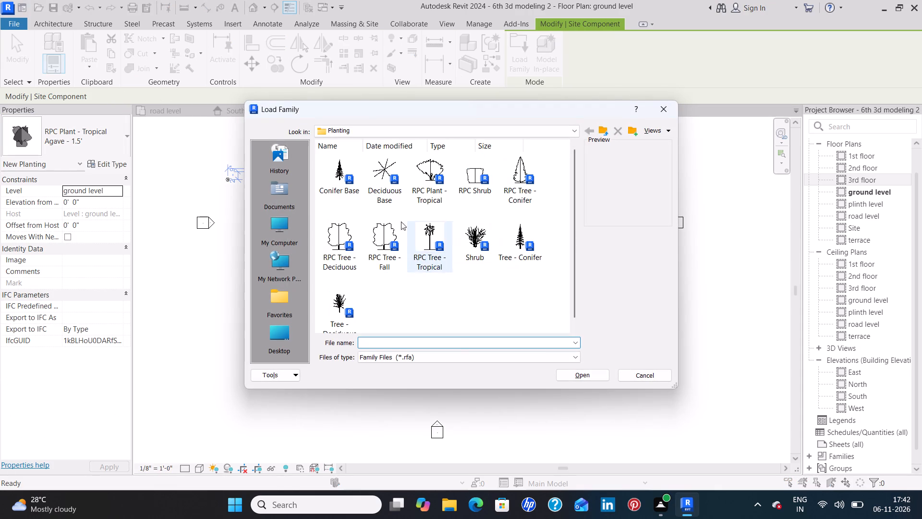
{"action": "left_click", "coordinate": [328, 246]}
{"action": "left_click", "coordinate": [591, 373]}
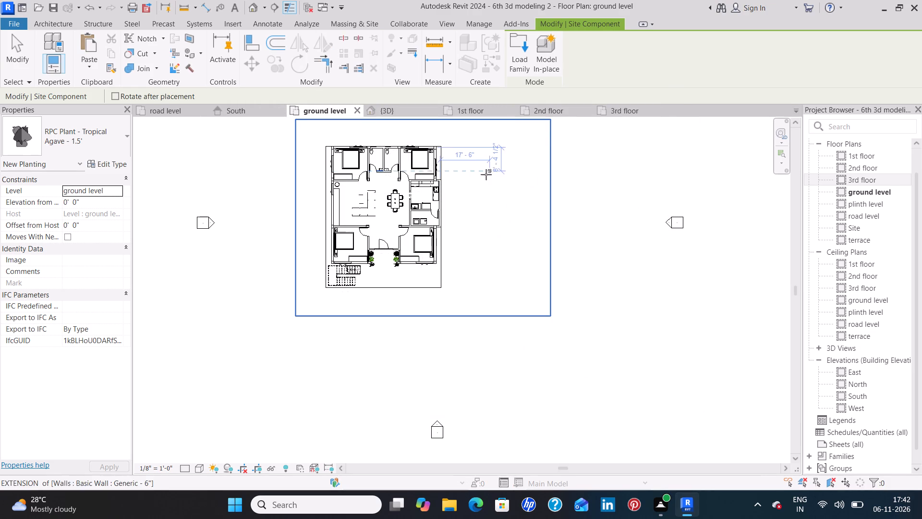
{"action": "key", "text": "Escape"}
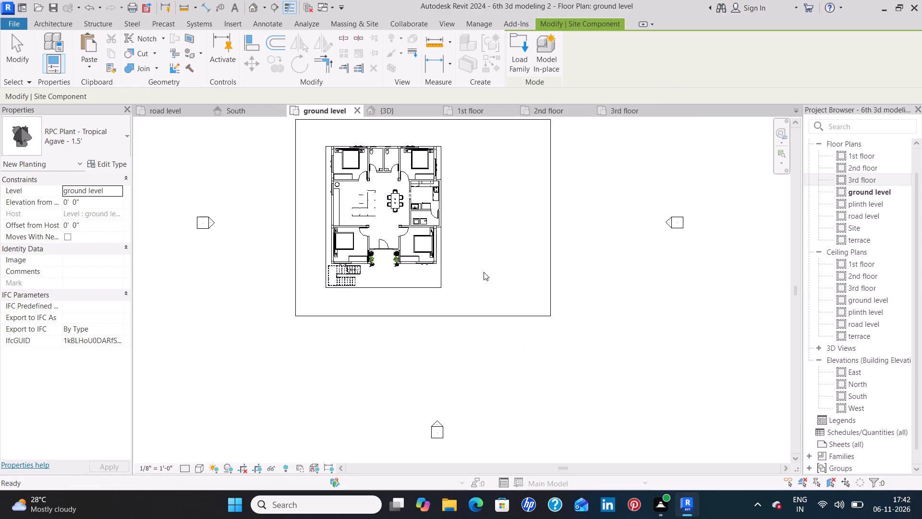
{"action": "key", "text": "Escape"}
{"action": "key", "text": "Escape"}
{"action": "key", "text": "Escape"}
Restart the Site Component command and load the RPC Tree - Deciduous family from the Planting folder.
{"action": "left_click", "coordinate": [347, 62]}
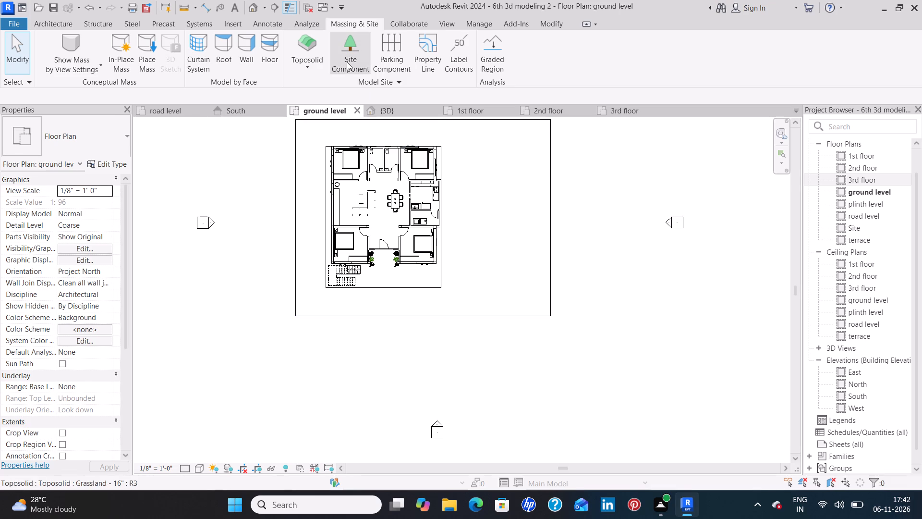
{"action": "left_click", "coordinate": [517, 65]}
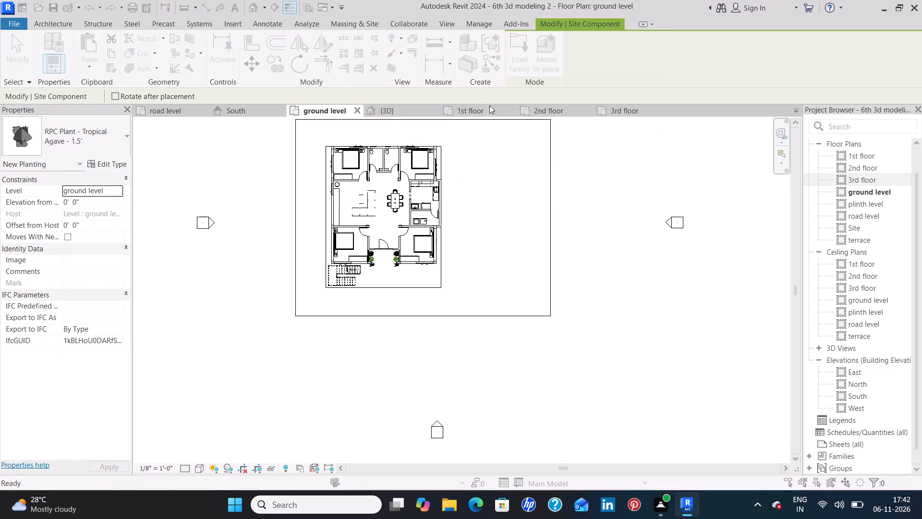
{"action": "left_click", "coordinate": [326, 259]}
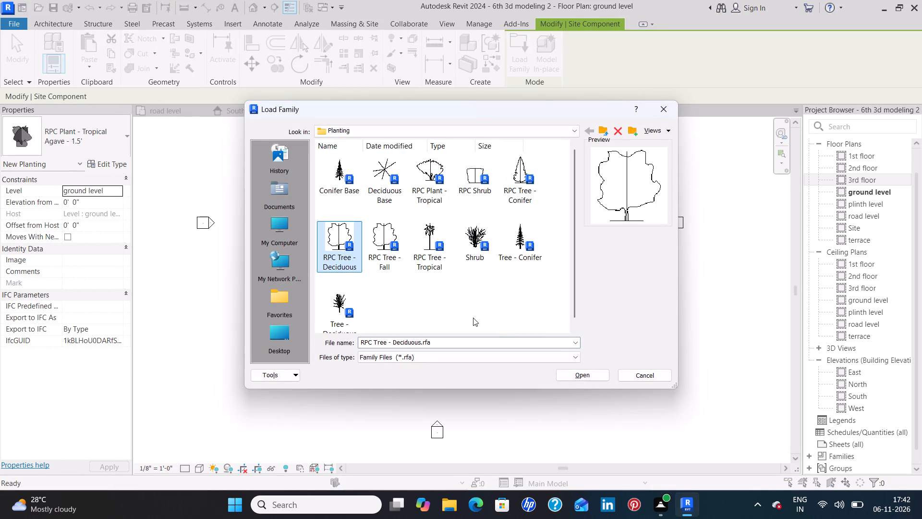
{"action": "left_click", "coordinate": [583, 380]}
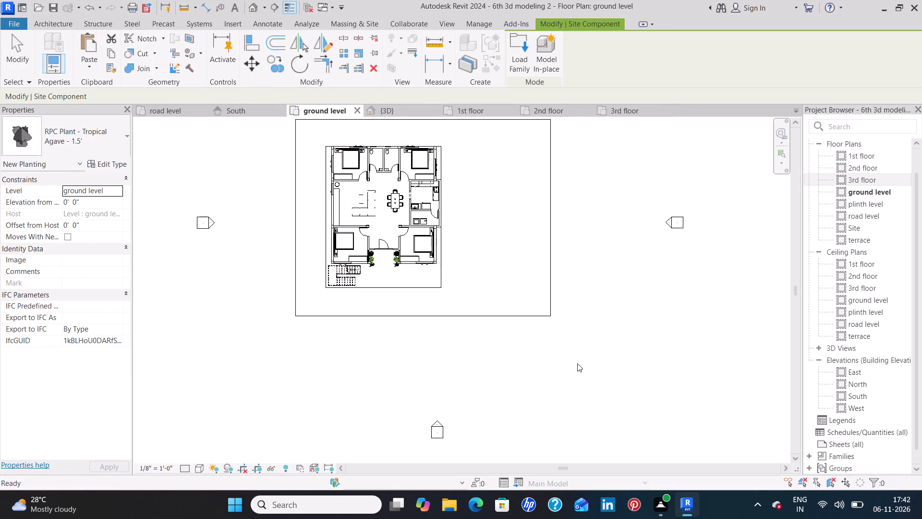
Place an RPC Plant - Tropical Crane Lily - 3' about 9' 6" east of the building on the ground level plan.
{"action": "left_click", "coordinate": [83, 148]}
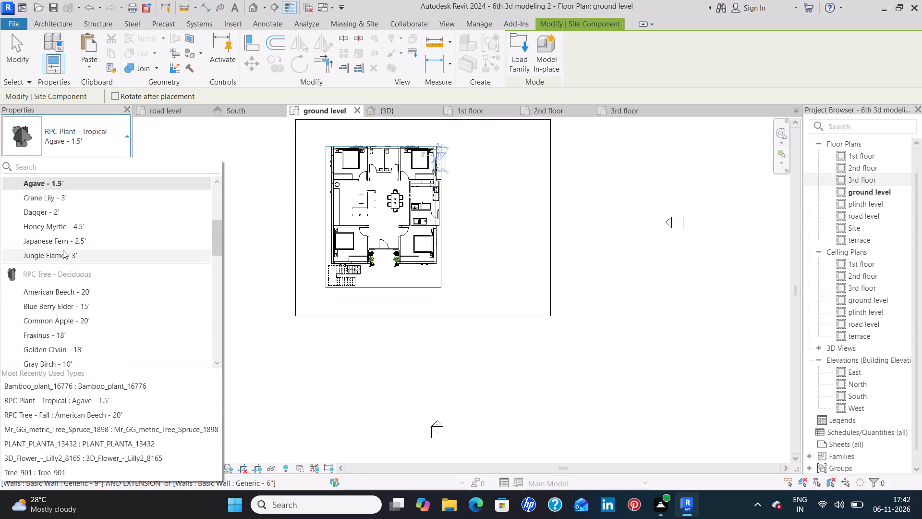
{"action": "scroll", "coordinate": [63, 250], "scroll_direction": "up", "scroll_amount": 2}
{"action": "scroll", "coordinate": [63, 250], "scroll_direction": "down", "scroll_amount": 1}
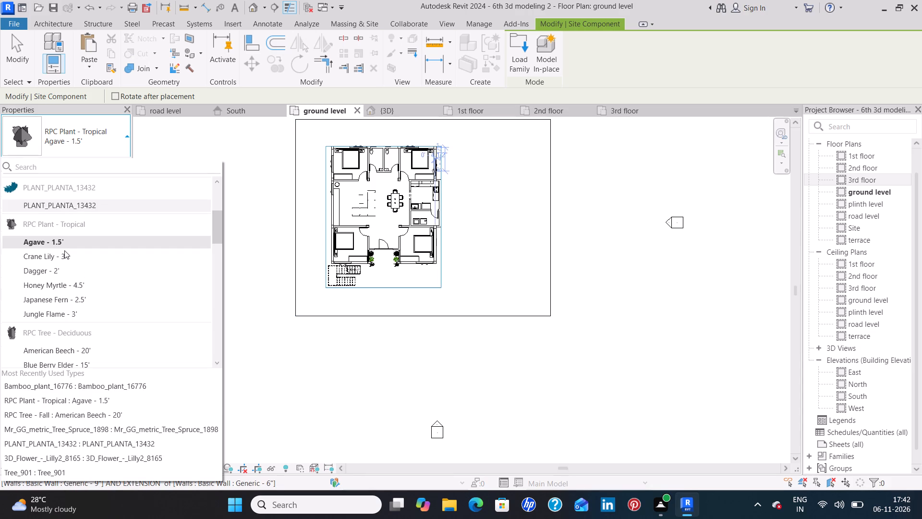
{"action": "scroll", "coordinate": [64, 250], "scroll_direction": "down", "scroll_amount": 1}
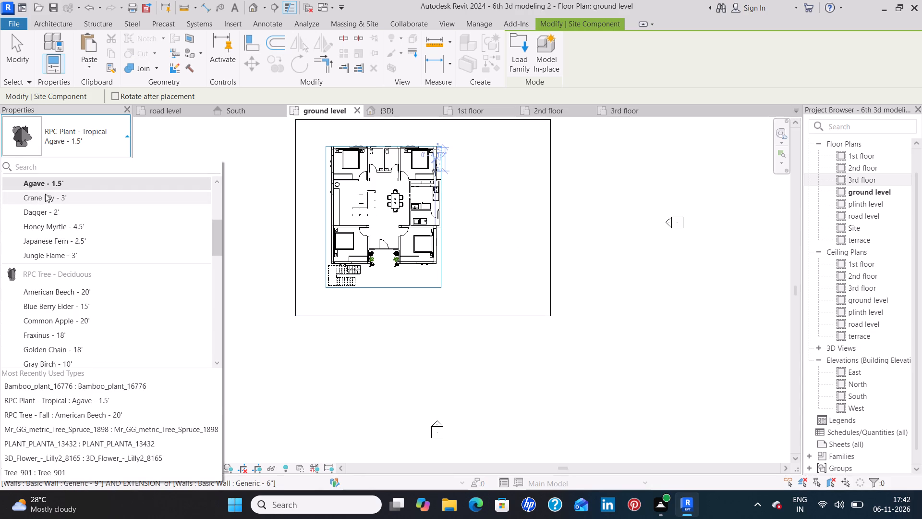
{"action": "left_click", "coordinate": [54, 203]}
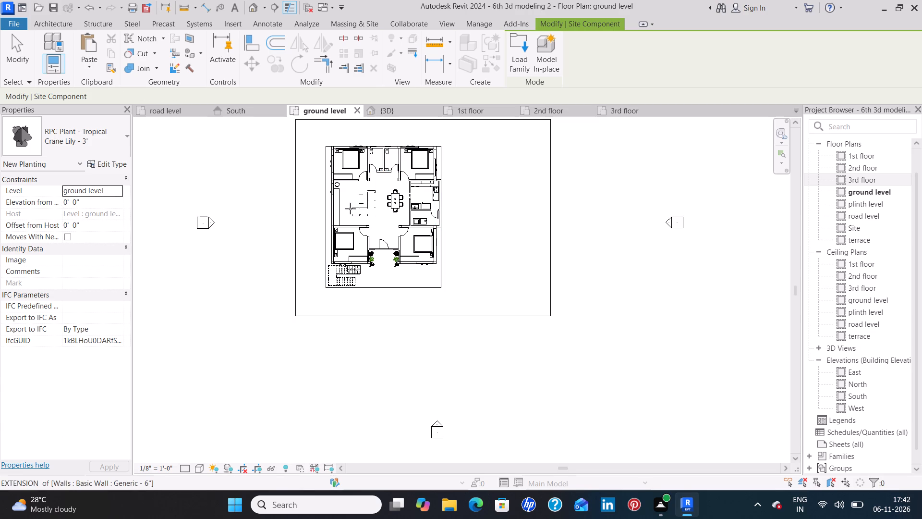
{"action": "left_click", "coordinate": [467, 166]}
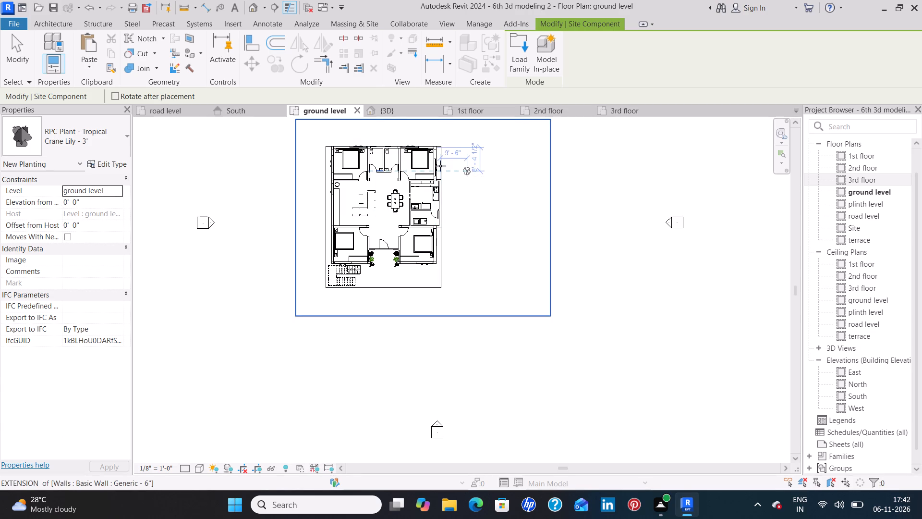
In the 3D view, place a second Crane Lily - 3' on the grass between the building and the first one, and end placement.
{"action": "left_click", "coordinate": [401, 111]}
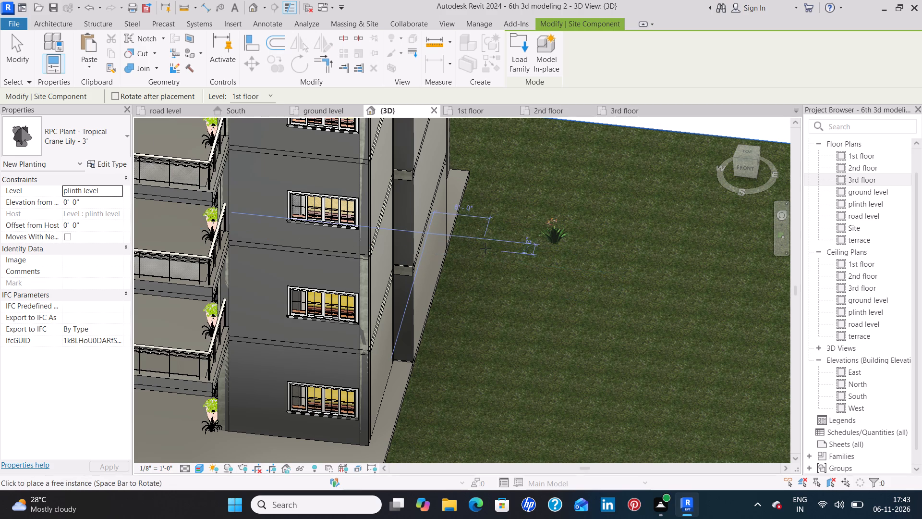
{"action": "left_click", "coordinate": [507, 259]}
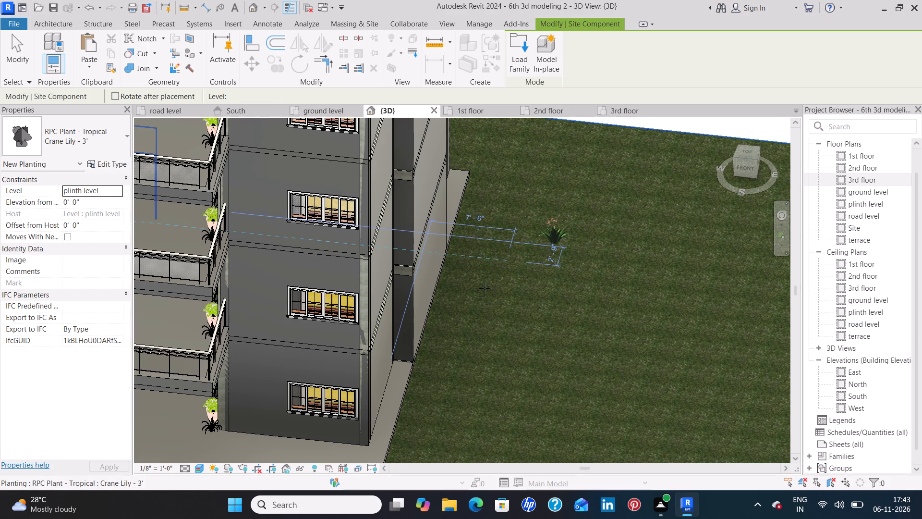
{"action": "key", "text": "Escape"}
{"action": "key", "text": "Escape"}
{"action": "key", "text": "Escape"}
{"action": "key", "text": "Escape"}
{"action": "key", "text": "Escape"}
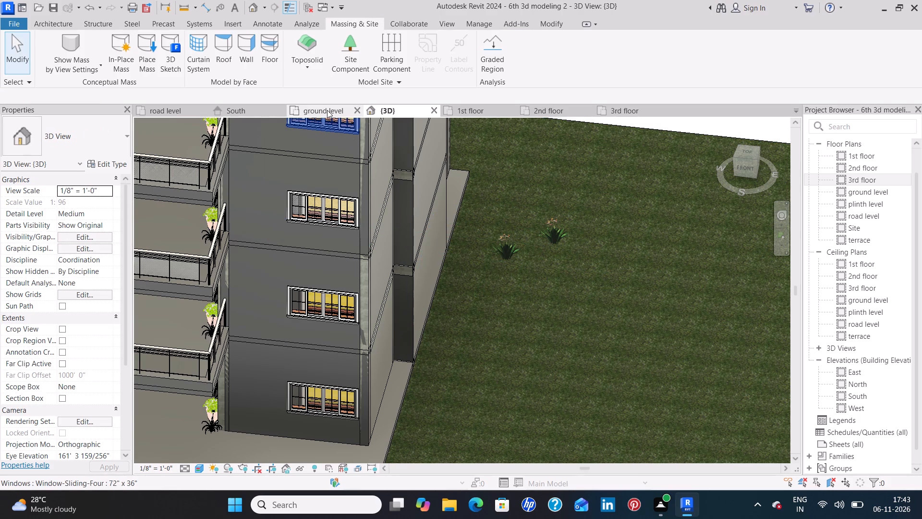
On the ground level plan, create five similar Crane Lily - 3' plants in a row just south of the staircase, outside the slab edge.
{"action": "left_click", "coordinate": [327, 110]}
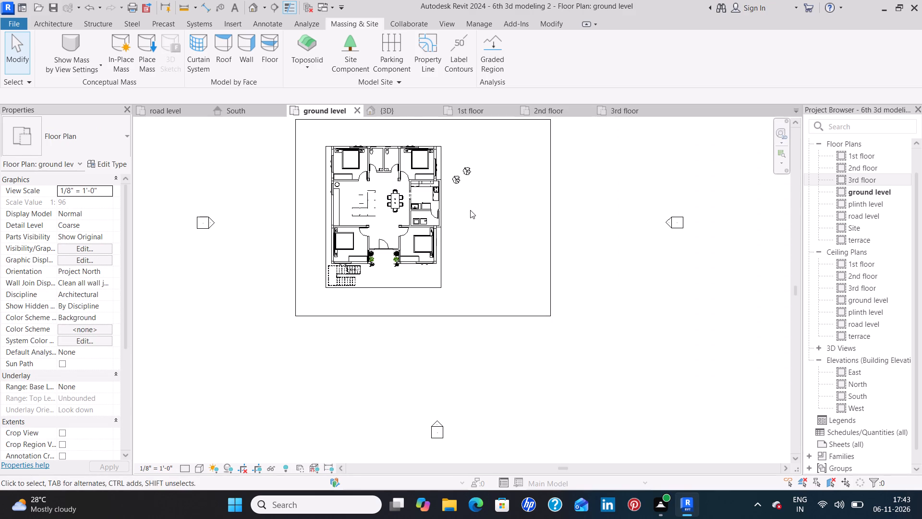
{"action": "left_click", "coordinate": [457, 178]}
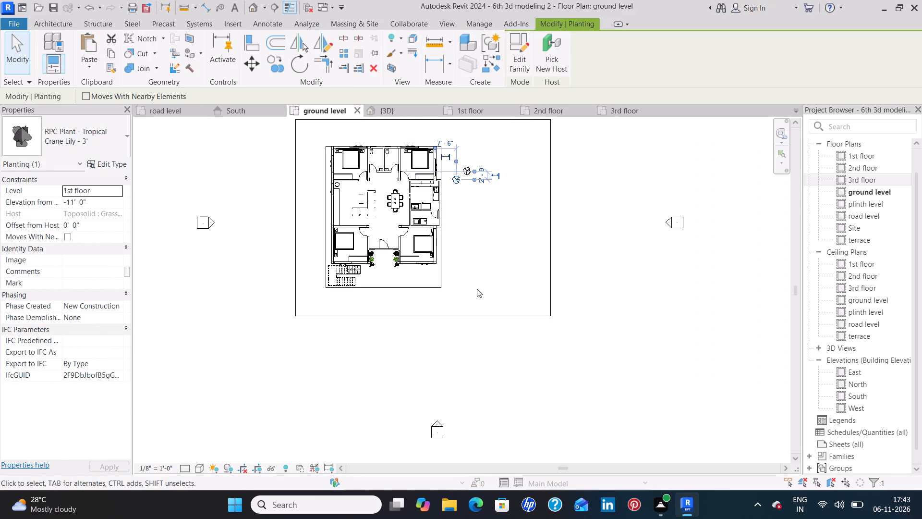
{"action": "type", "text": "CS"}
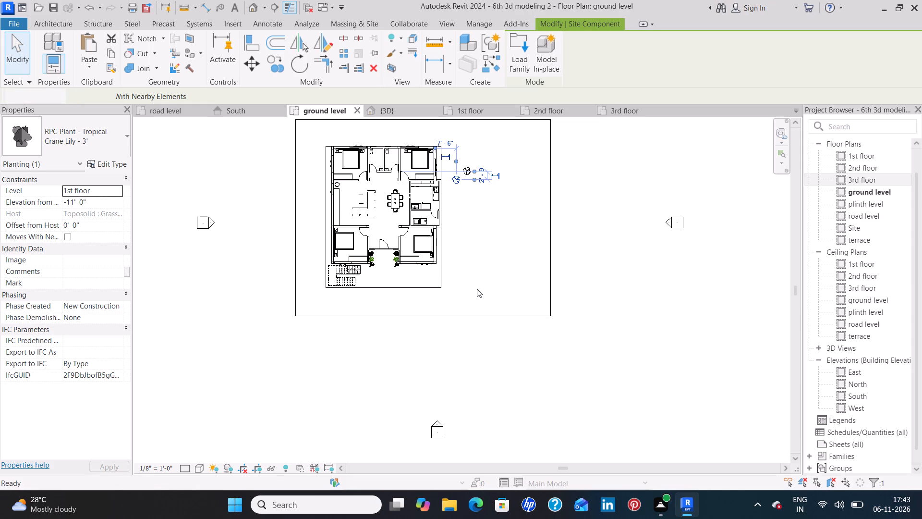
{"action": "scroll", "coordinate": [336, 297], "scroll_direction": "up", "scroll_amount": 3}
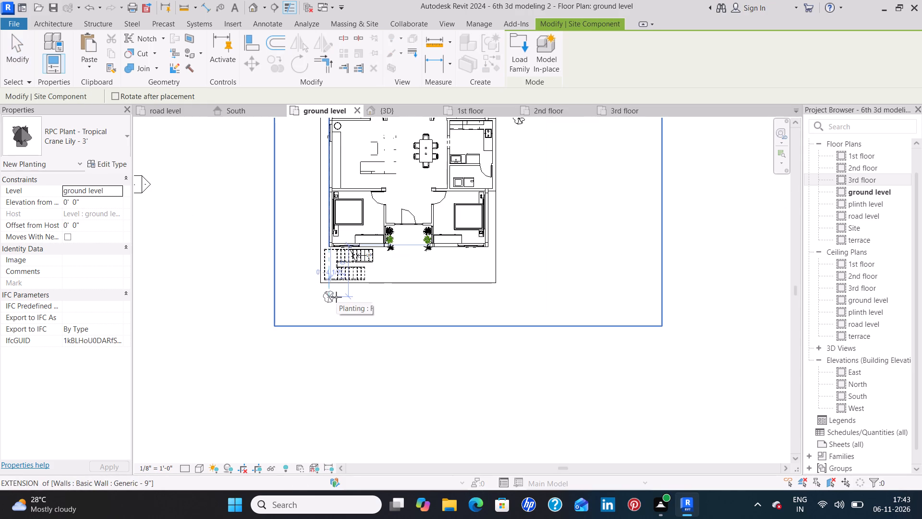
{"action": "scroll", "coordinate": [336, 297], "scroll_direction": "up", "scroll_amount": 7}
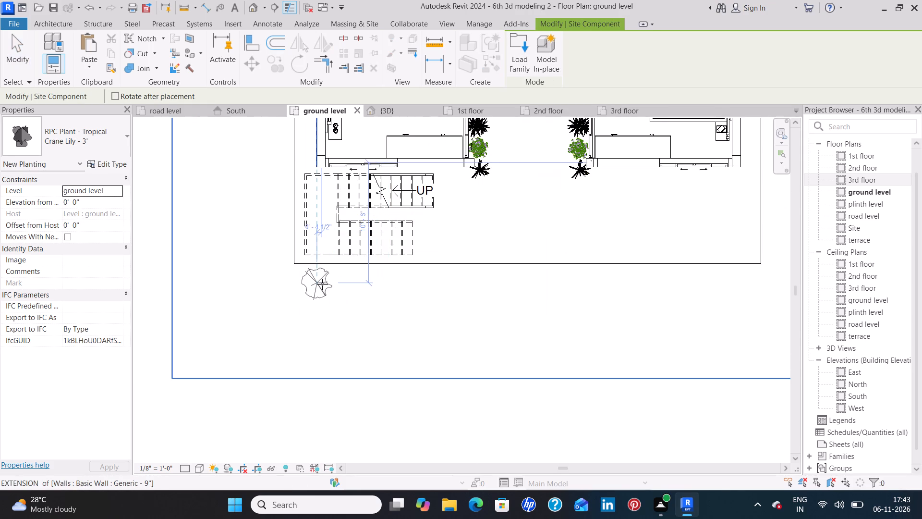
{"action": "left_click", "coordinate": [322, 284]}
{"action": "left_click", "coordinate": [359, 282]}
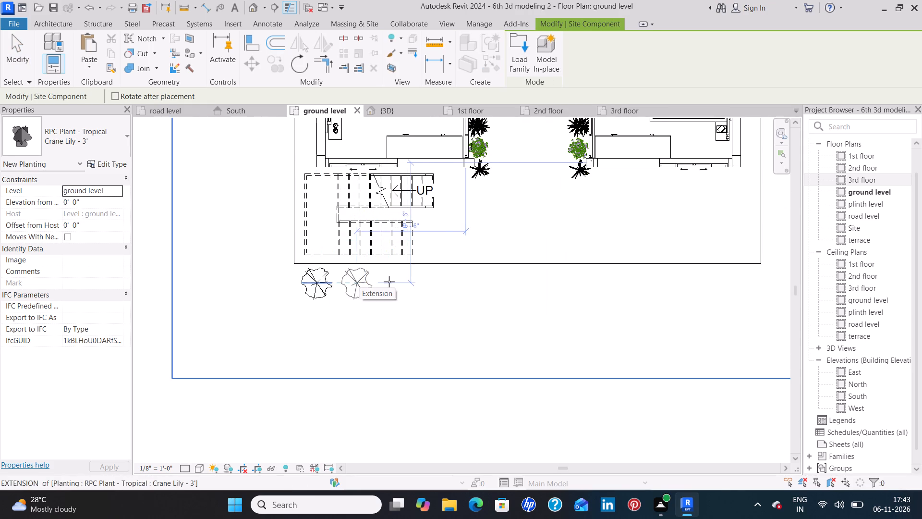
{"action": "left_click", "coordinate": [392, 282]}
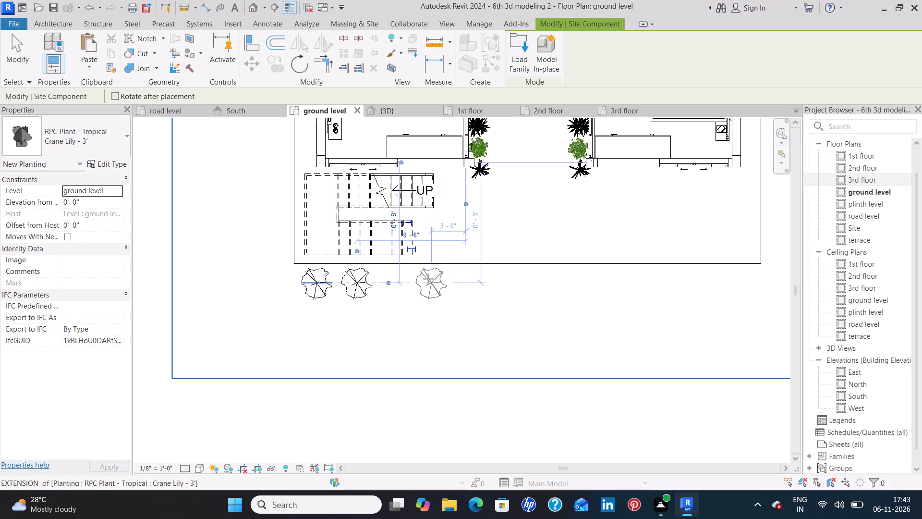
{"action": "left_click", "coordinate": [387, 282]}
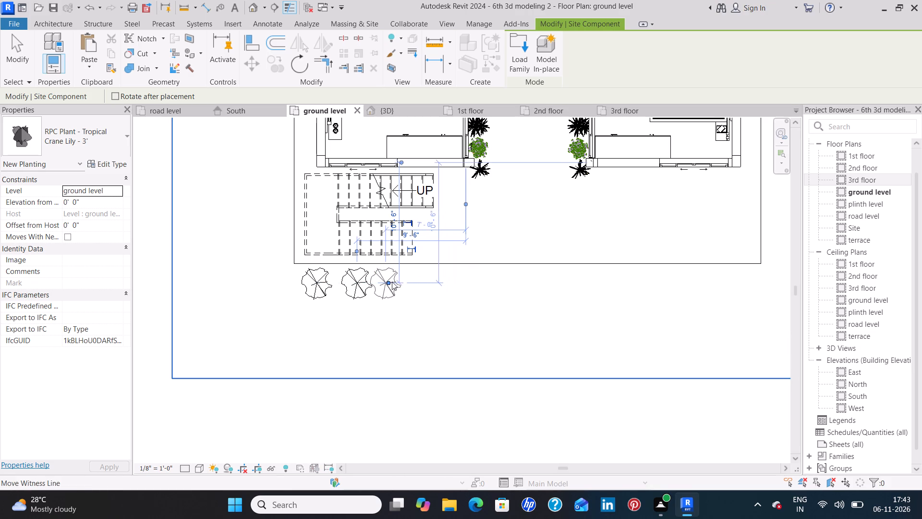
{"action": "left_click", "coordinate": [419, 276]}
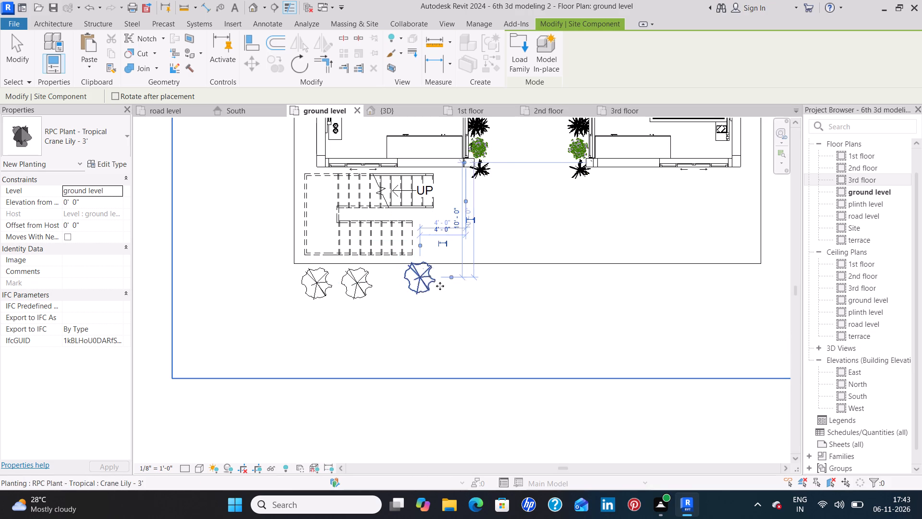
{"action": "left_click", "coordinate": [456, 287]}
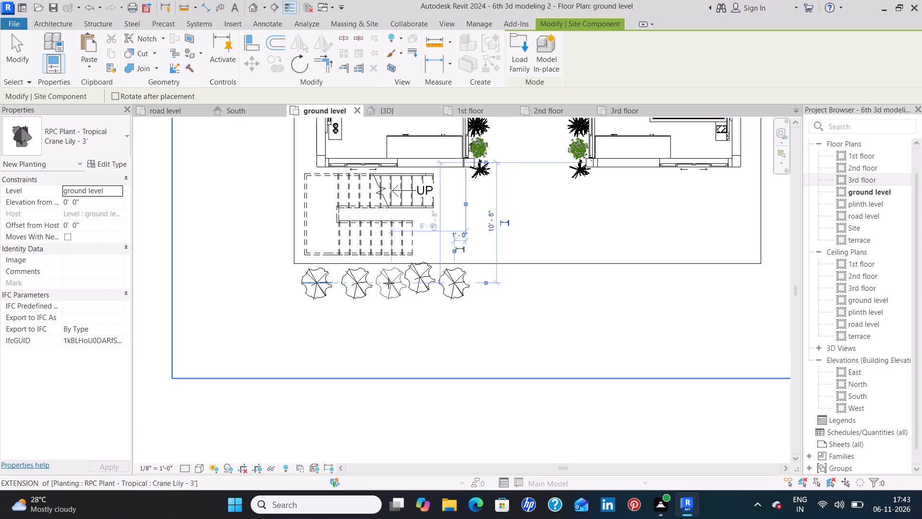
{"action": "left_click", "coordinate": [388, 283]}
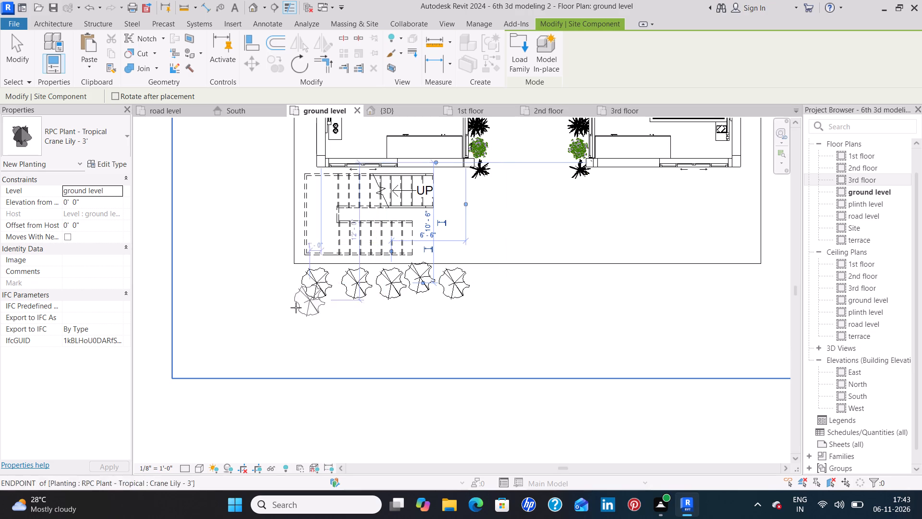
{"action": "key", "text": "Escape"}
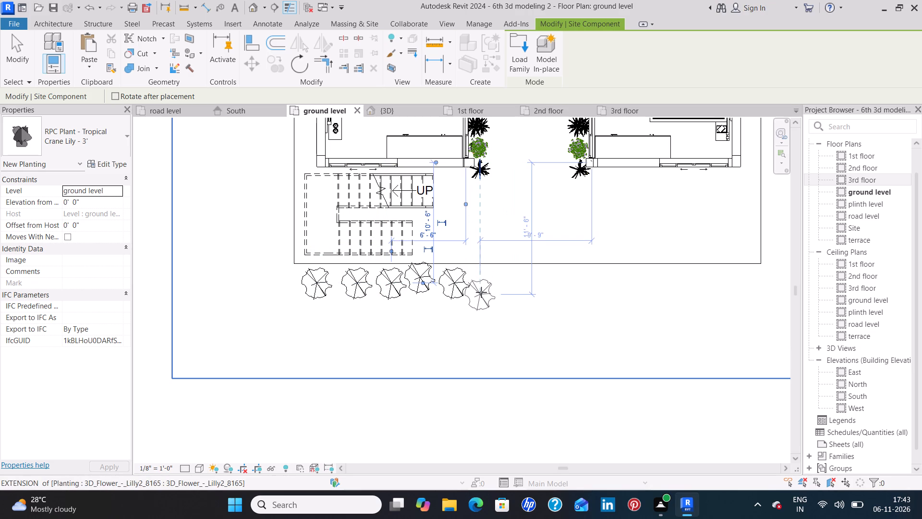
{"action": "key", "text": "Escape"}
Nudge the out-of-line fourth Crane Lily south to 10' 6" from the building's front wall, in line with the row.
{"action": "left_click", "coordinate": [415, 284]}
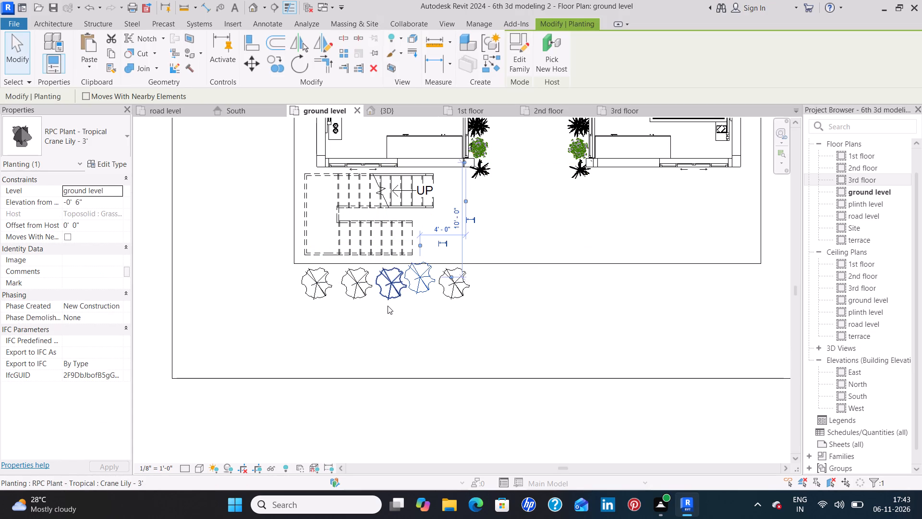
{"action": "key", "text": "Down"}
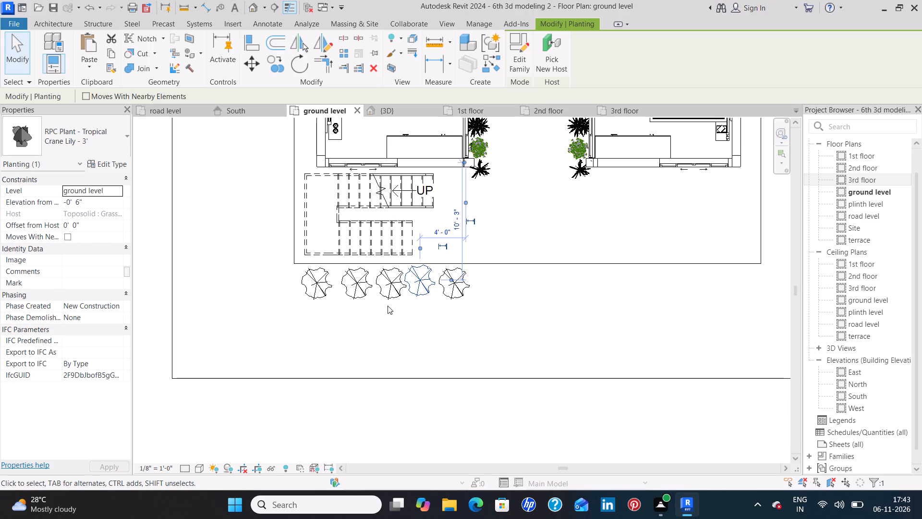
{"action": "key", "text": "Down"}
{"action": "key", "text": "Up"}
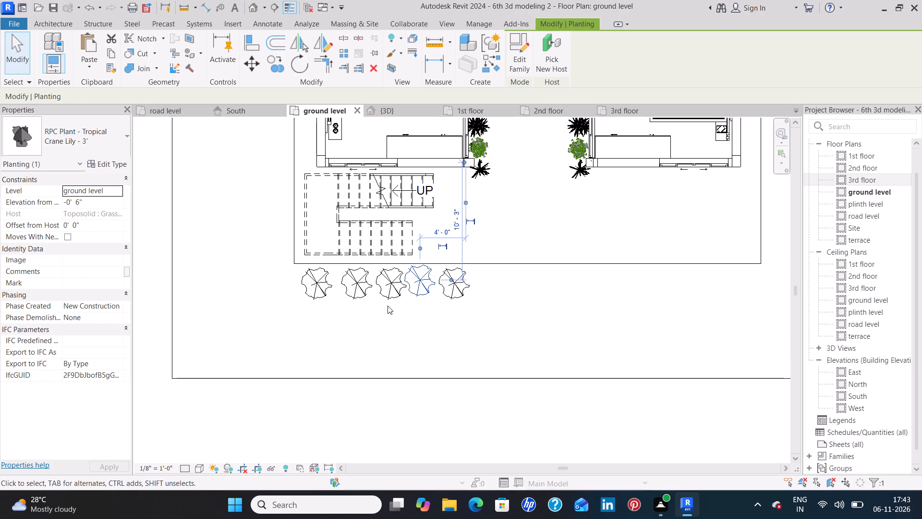
{"action": "key", "text": "Down"}
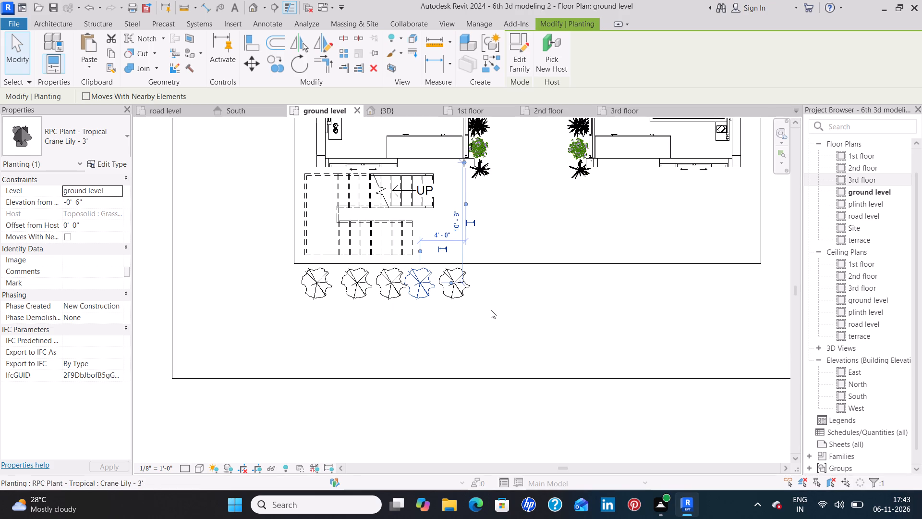
Nudge the easternmost Crane Lily 3" west and the second one from the west 9" west along the row.
{"action": "left_click", "coordinate": [456, 297]}
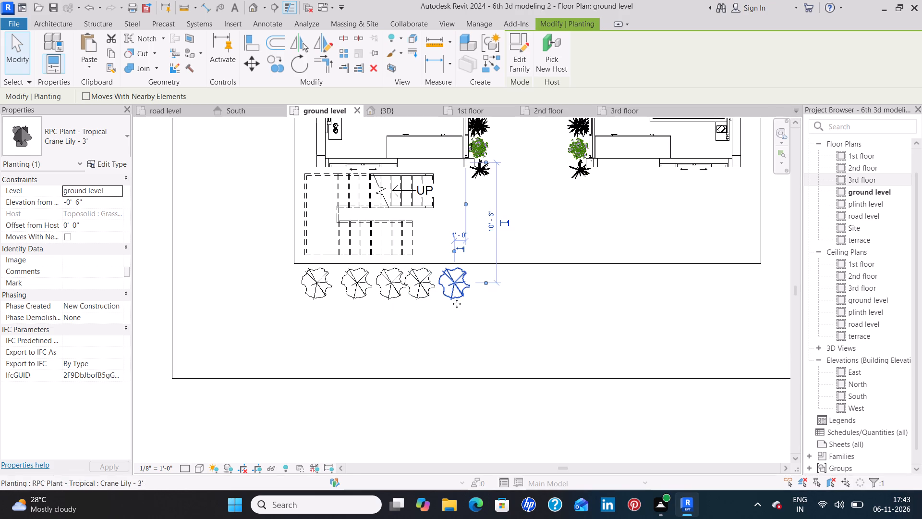
{"action": "key", "text": "Left"}
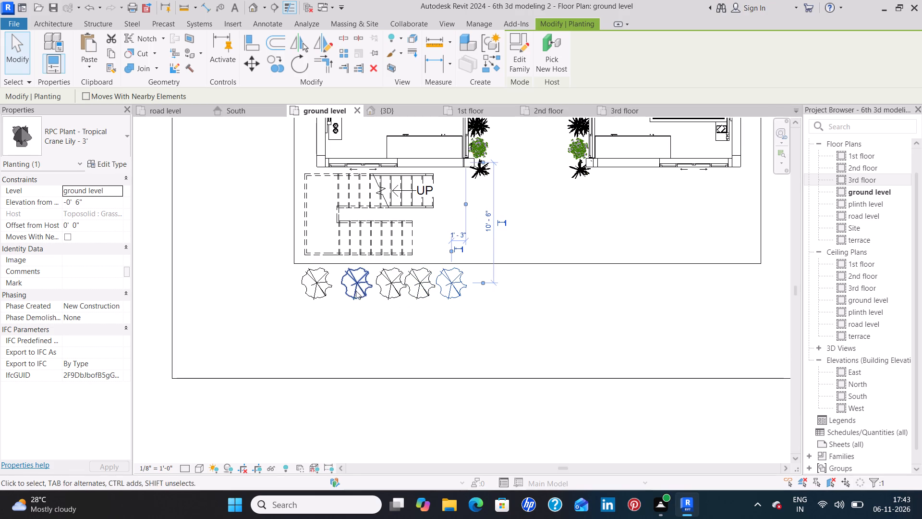
{"action": "left_click", "coordinate": [354, 290]}
{"action": "key", "text": "Left"}
{"action": "key", "text": "Left"}
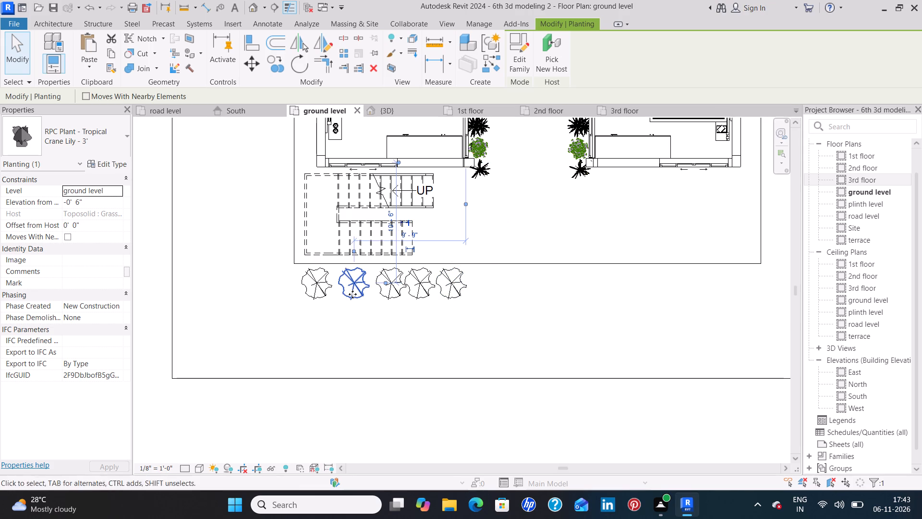
{"action": "key", "text": "Left"}
{"action": "key", "text": "Up"}
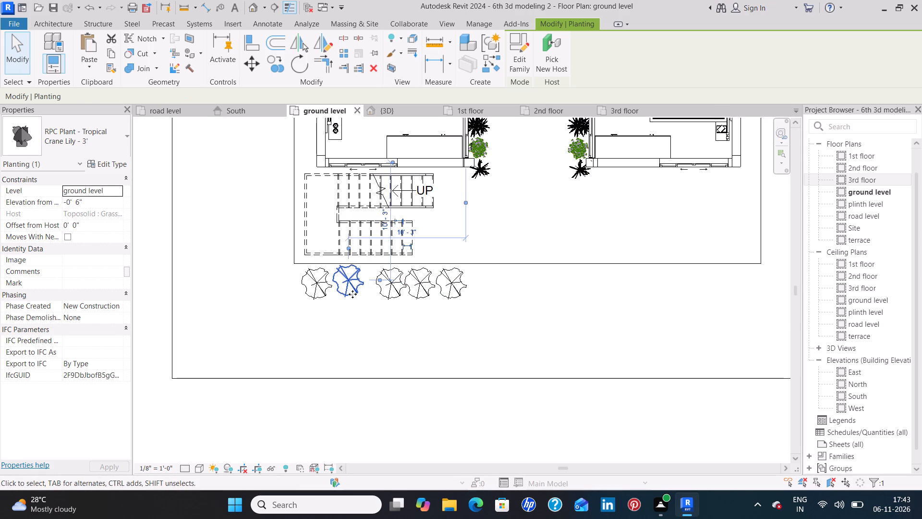
{"action": "key", "text": "Down"}
{"action": "key", "text": "Left"}
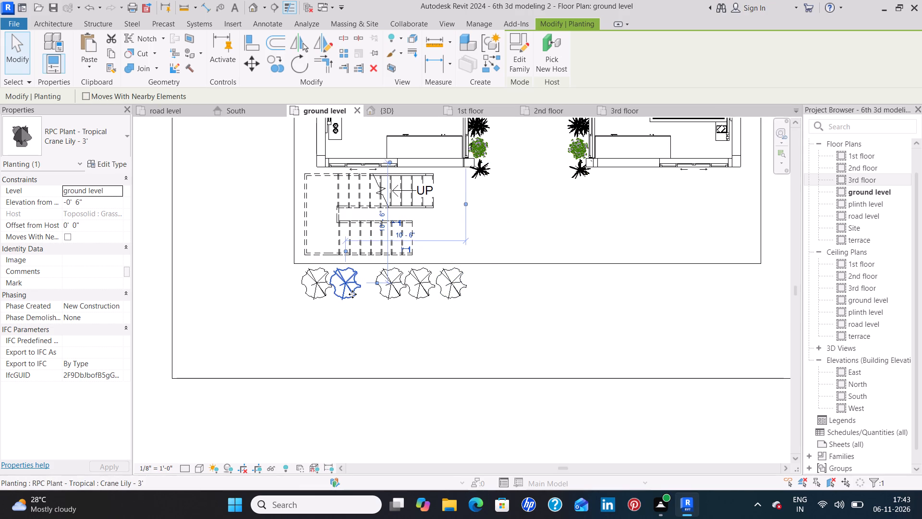
{"action": "key", "text": "Right"}
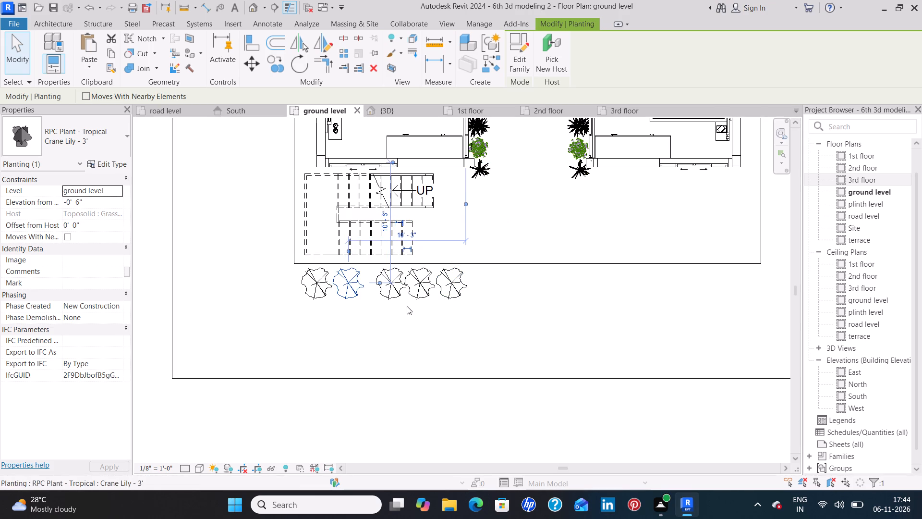
Nudge the third Crane Lily 1' west, closer to the second one in the row.
{"action": "left_click", "coordinate": [399, 293]}
{"action": "key", "text": "Left"}
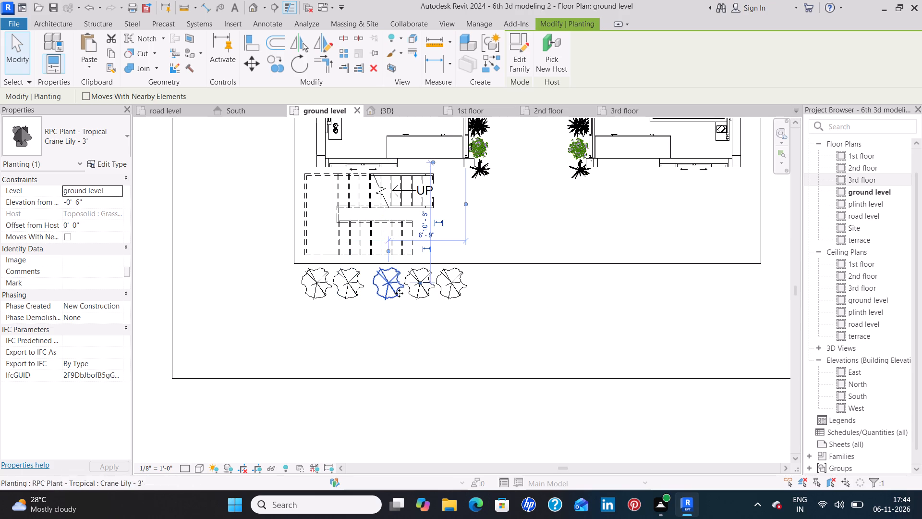
{"action": "key", "text": "Left"}
{"action": "key", "text": "Left"}
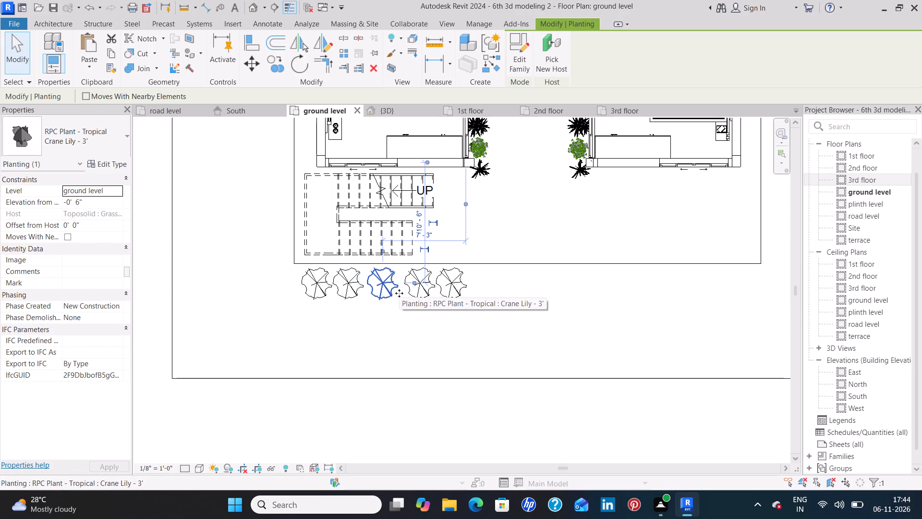
{"action": "key", "text": "Left"}
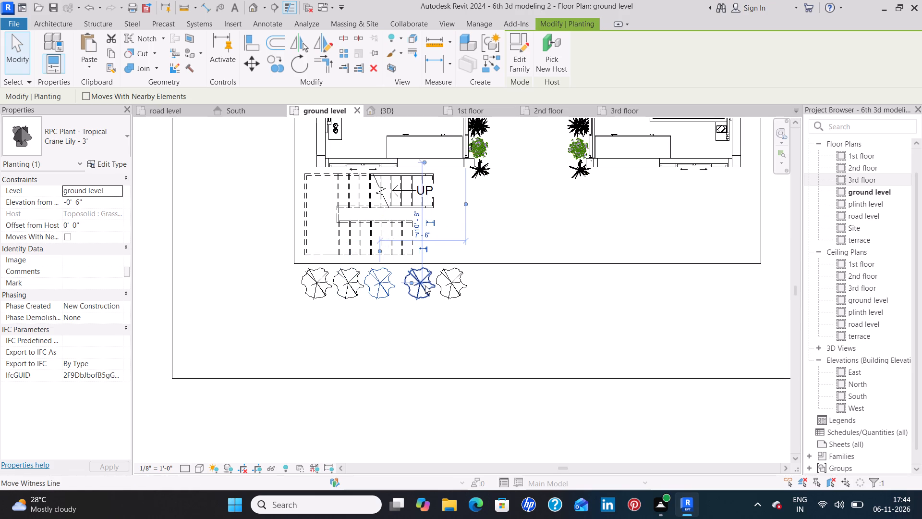
Nudge the fourth and fifth Crane Lilies 9" west each, giving the row an even 2' 9" spacing.
{"action": "left_click", "coordinate": [425, 285]}
{"action": "key", "text": "Left"}
{"action": "key", "text": "Left"}
{"action": "key", "text": "Left"}
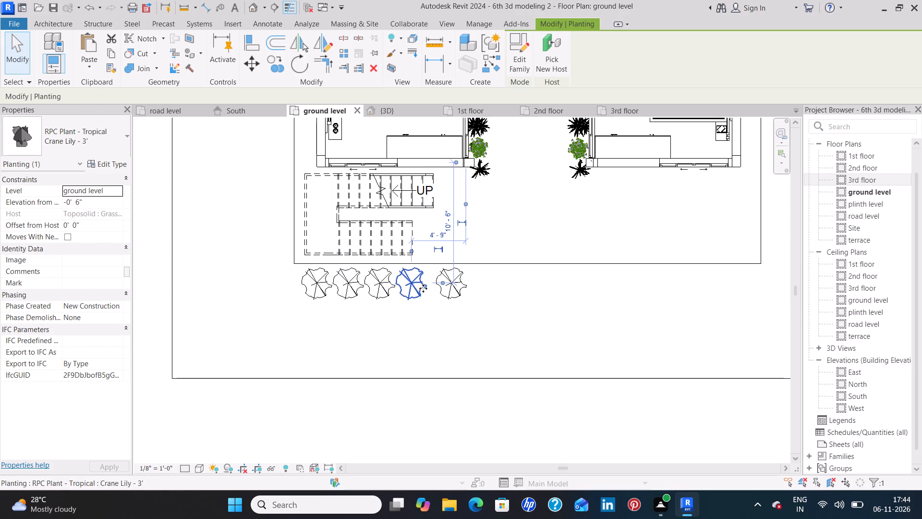
{"action": "key", "text": "Left"}
{"action": "key", "text": "Right"}
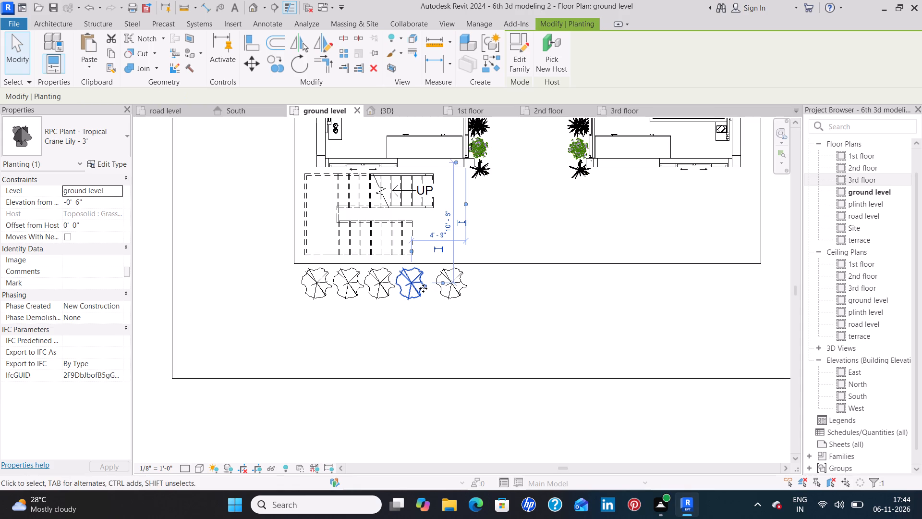
{"action": "left_click", "coordinate": [454, 294]}
{"action": "key", "text": "Left"}
{"action": "key", "text": "Left"}
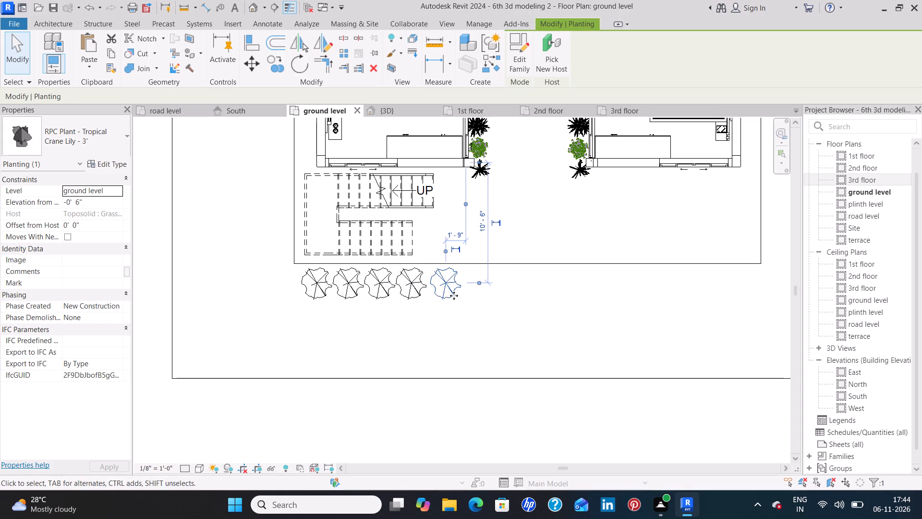
{"action": "key", "text": "Left"}
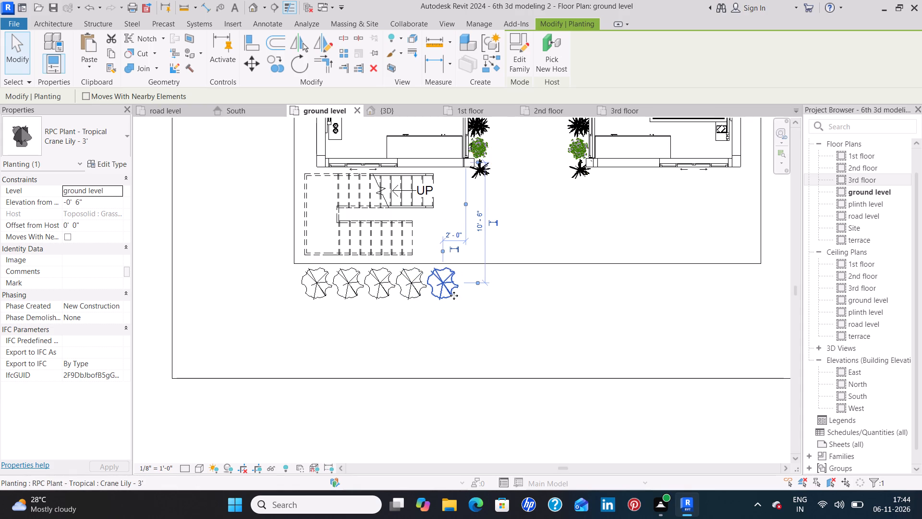
Delete the two Crane Lily plants standing on the grass east of the building.
{"action": "left_click", "coordinate": [547, 345]}
{"action": "scroll", "coordinate": [551, 323], "scroll_direction": "down", "scroll_amount": 5}
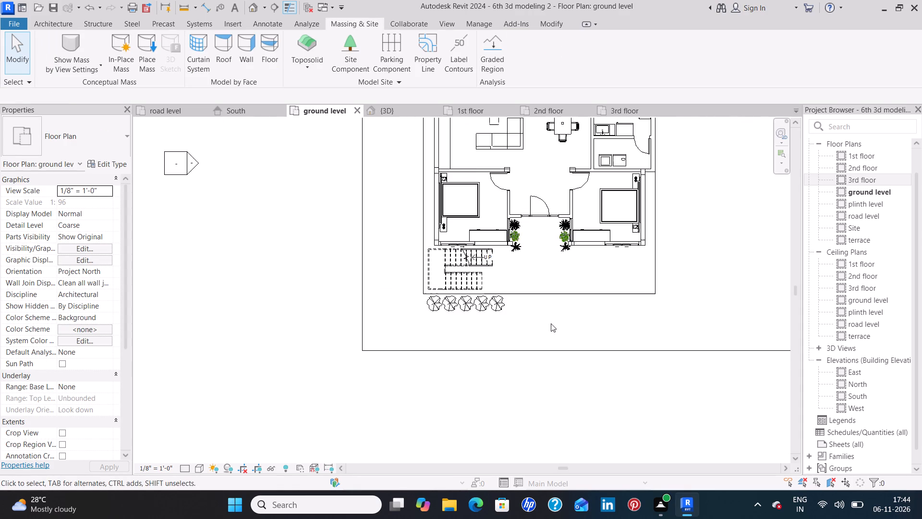
{"action": "scroll", "coordinate": [563, 318], "scroll_direction": "down", "scroll_amount": 3}
{"action": "left_click", "coordinate": [642, 163]}
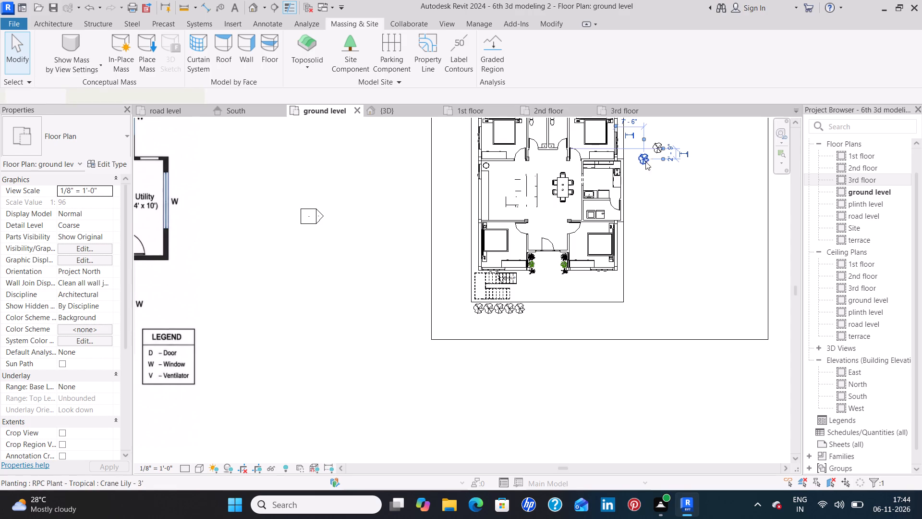
{"action": "key", "text": "Delete"}
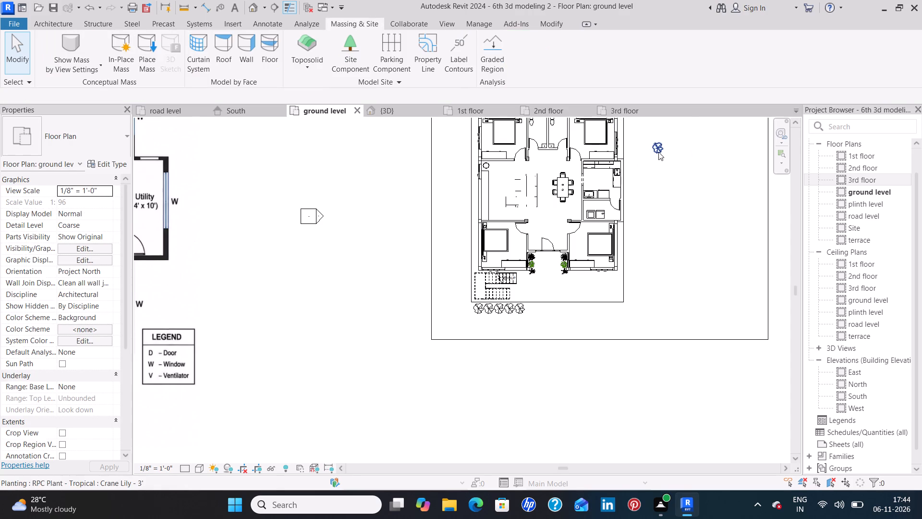
{"action": "left_click", "coordinate": [656, 150]}
{"action": "key", "text": "Delete"}
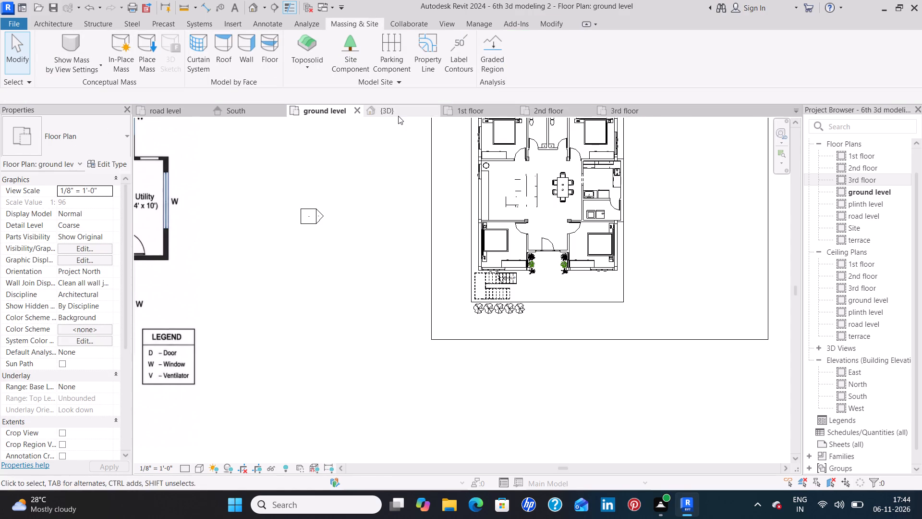
Examine the Crane Lily row along the front slab edge and the building's front facade in the 3D view.
{"action": "left_click", "coordinate": [398, 116]}
{"action": "scroll", "coordinate": [423, 245], "scroll_direction": "down", "scroll_amount": 3}
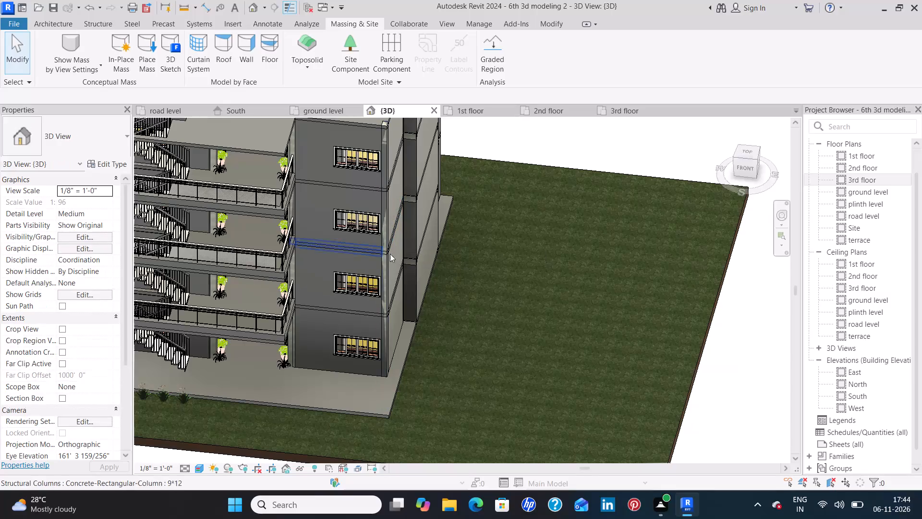
{"action": "middle_click_drag", "start_coordinate": [482, 299], "coordinate": [546, 213]}
{"action": "middle_click_drag", "start_coordinate": [324, 342], "coordinate": [333, 334], "text": "shift"}
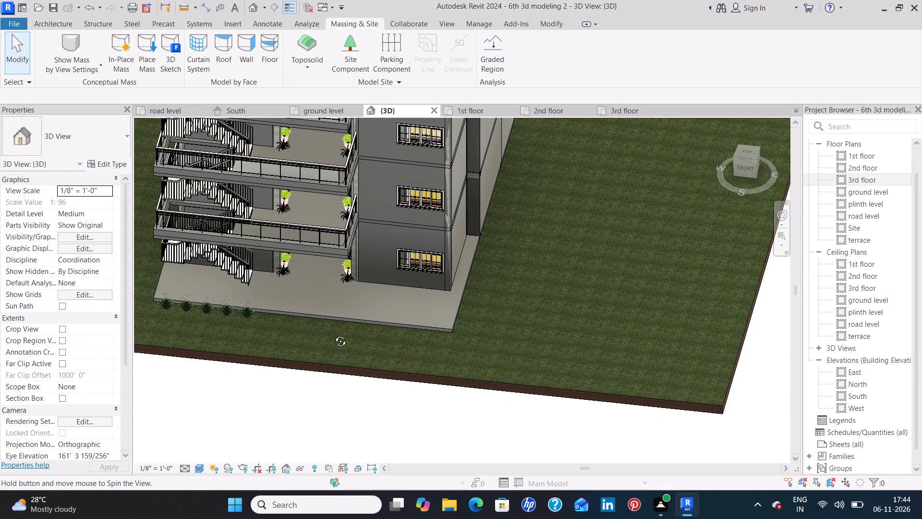
{"action": "middle_click_drag", "start_coordinate": [333, 334], "coordinate": [355, 241], "text": "shift"}
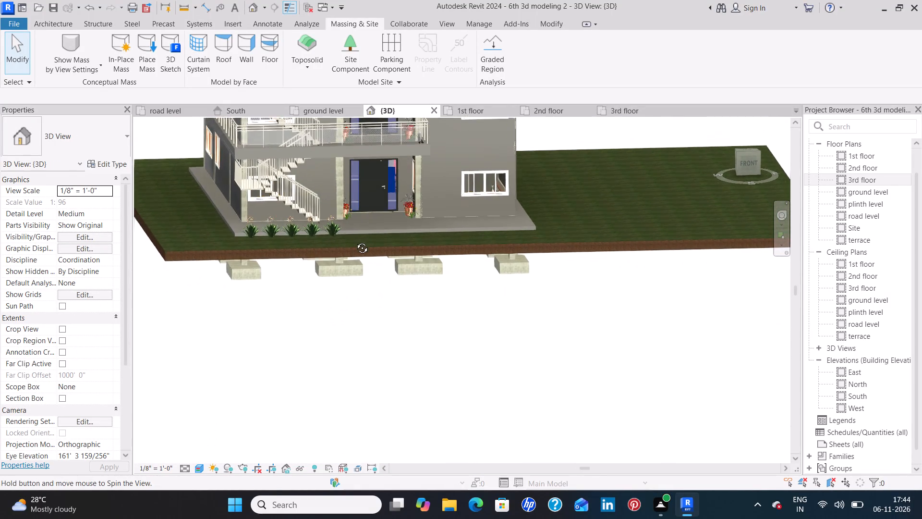
{"action": "middle_click_drag", "start_coordinate": [355, 241], "coordinate": [345, 222], "text": "shift"}
{"action": "scroll", "coordinate": [329, 191], "scroll_direction": "up", "scroll_amount": 2}
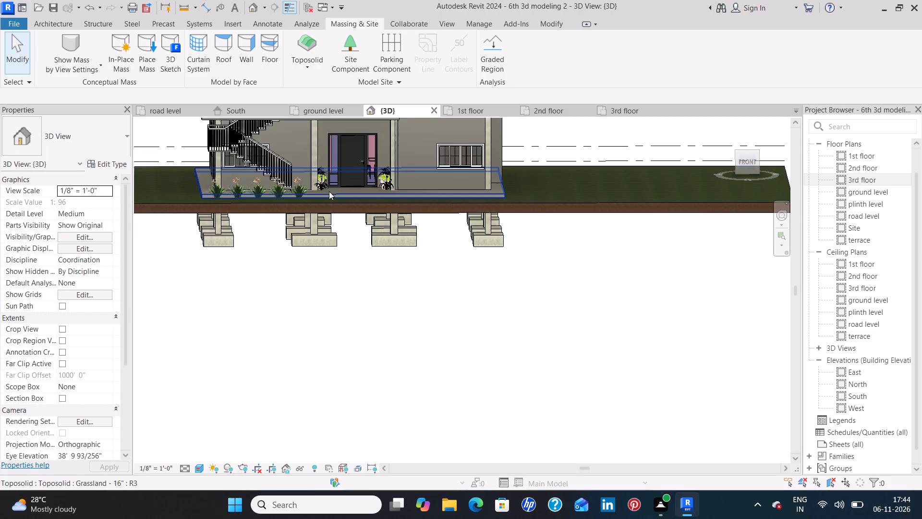
{"action": "scroll", "coordinate": [329, 191], "scroll_direction": "up", "scroll_amount": 2}
{"action": "scroll", "coordinate": [353, 180], "scroll_direction": "down", "scroll_amount": 2}
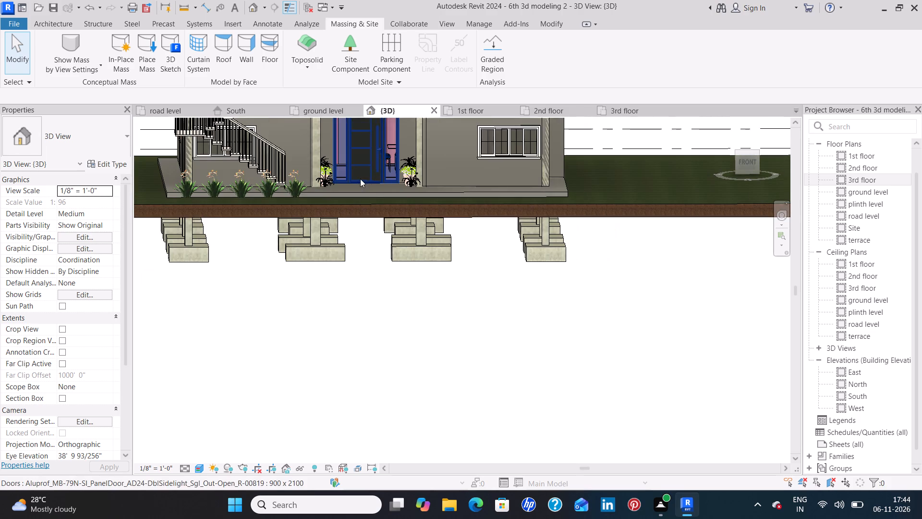
{"action": "middle_click_drag", "start_coordinate": [360, 179], "coordinate": [366, 299]}
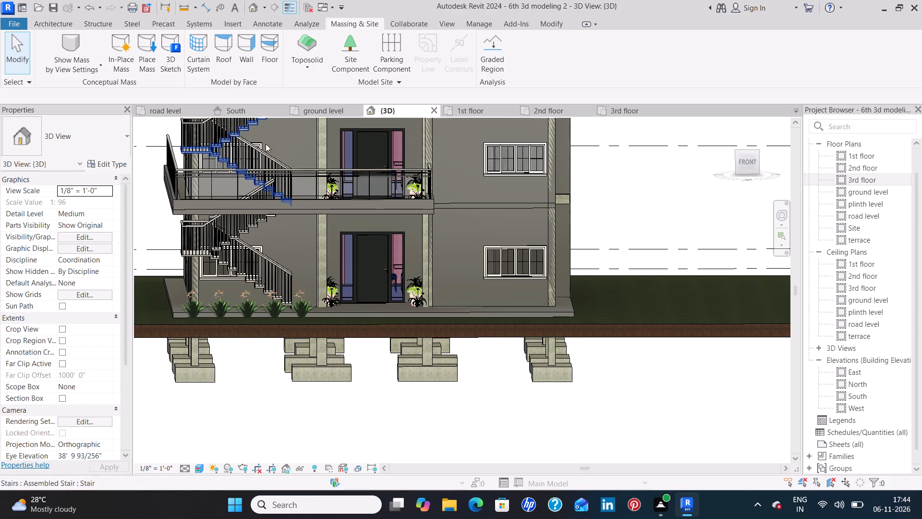
Delete the 6th plan.jpeg raster image beside the building in the ground level plan.
{"action": "left_click", "coordinate": [332, 113]}
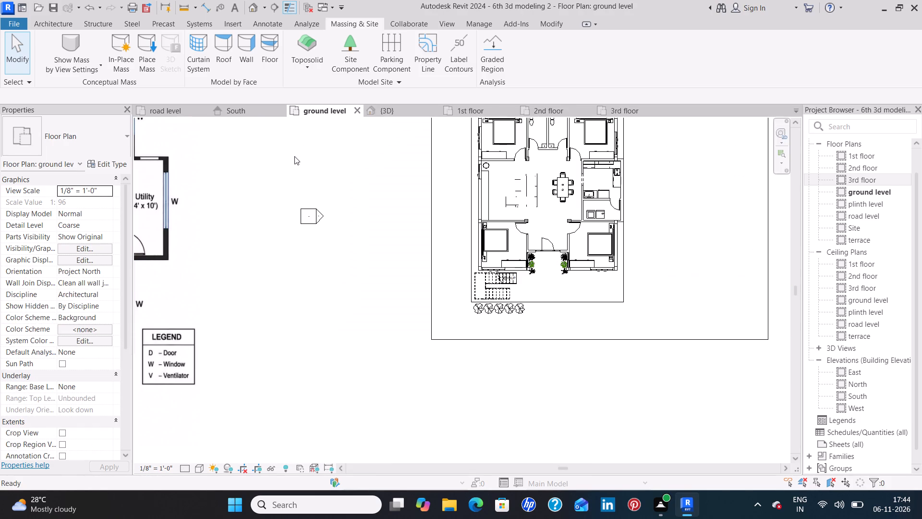
{"action": "left_click", "coordinate": [160, 219]}
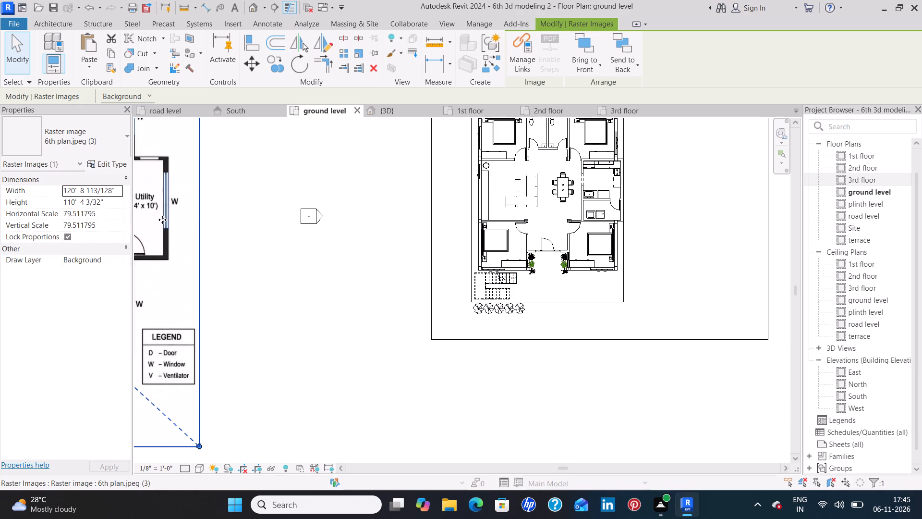
{"action": "key", "text": "Delete"}
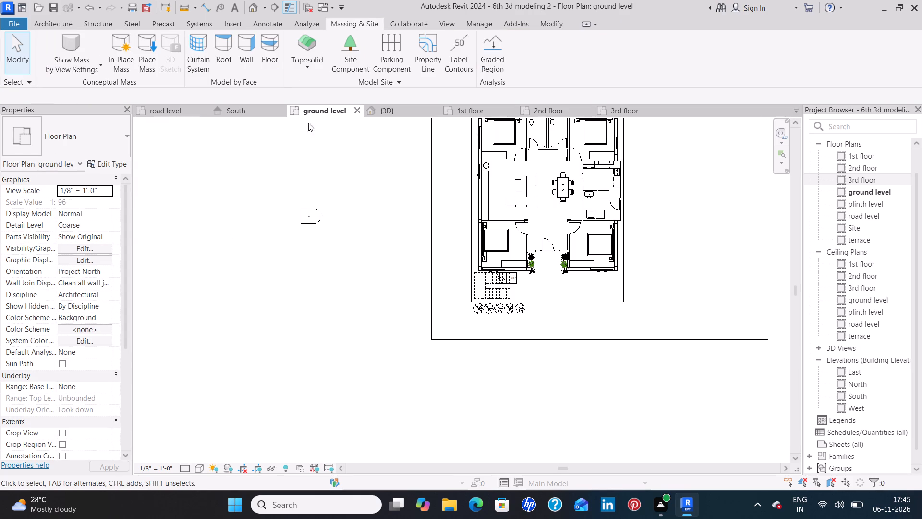
Place an RPC Tree - Deciduous Common Apple - 20' near the building's northeast corner, about 9' 6" east of the slab edge, without saving the project.
{"action": "left_click", "coordinate": [55, 23]}
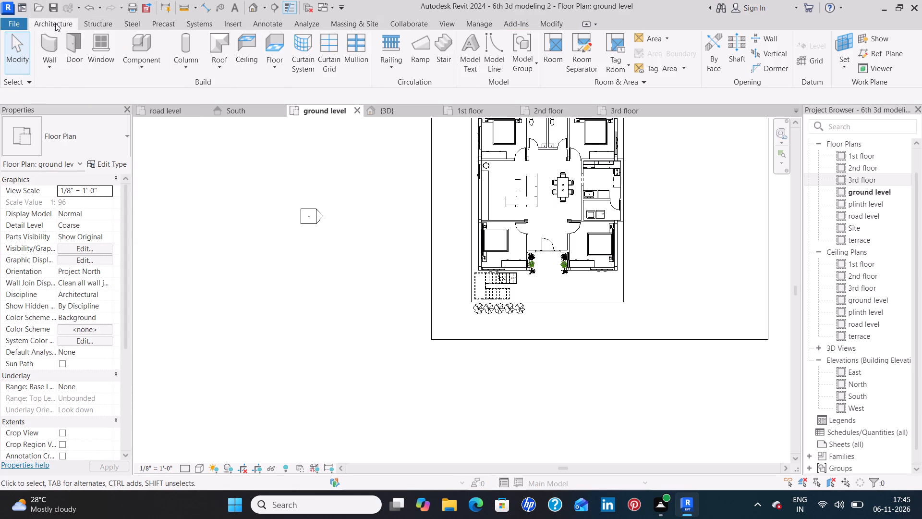
{"action": "left_click", "coordinate": [137, 49]}
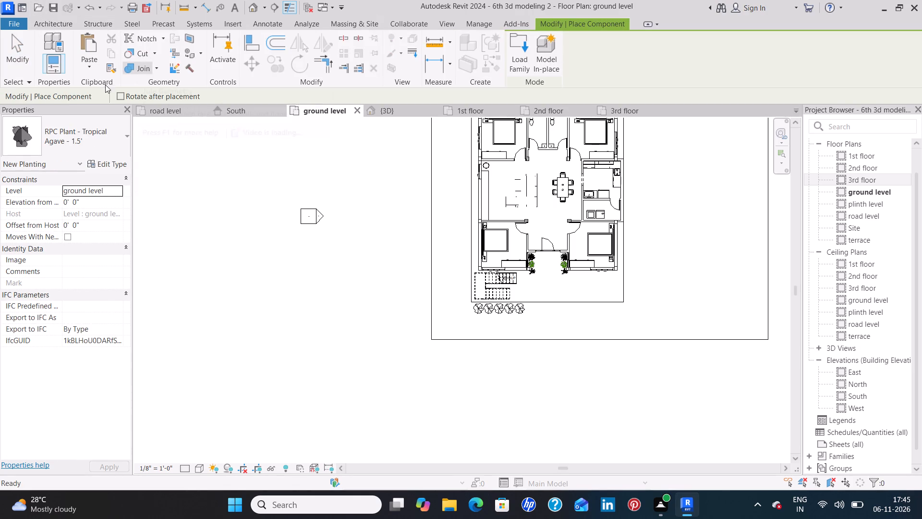
{"action": "left_click", "coordinate": [67, 145]}
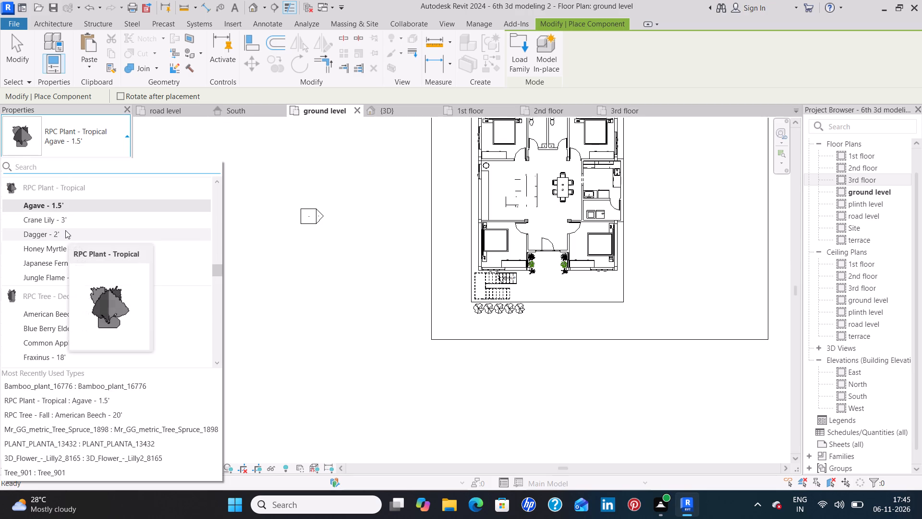
{"action": "scroll", "coordinate": [41, 242], "scroll_direction": "down", "scroll_amount": 1}
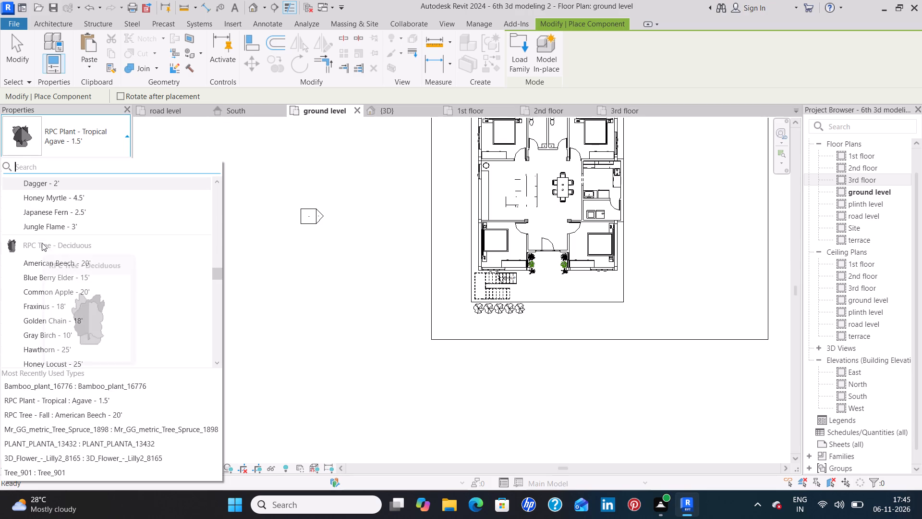
{"action": "scroll", "coordinate": [41, 247], "scroll_direction": "down", "scroll_amount": 3}
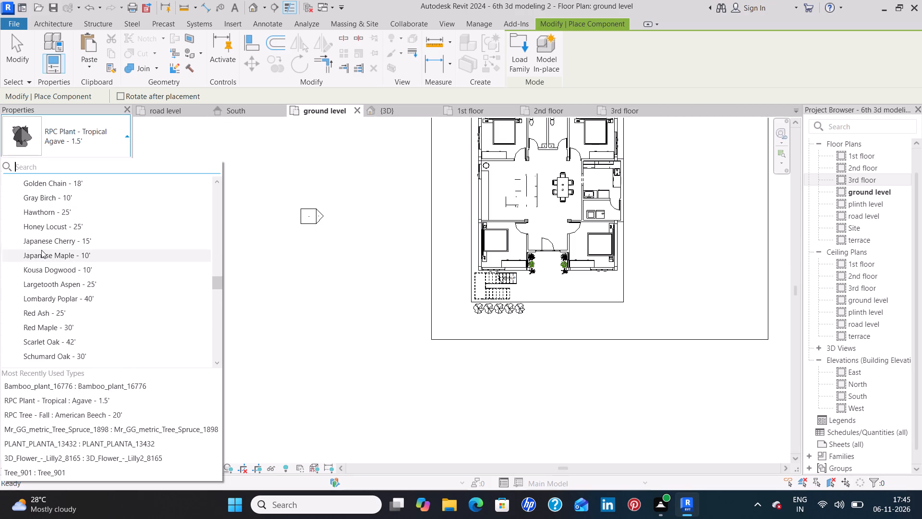
{"action": "scroll", "coordinate": [41, 250], "scroll_direction": "down", "scroll_amount": 8}
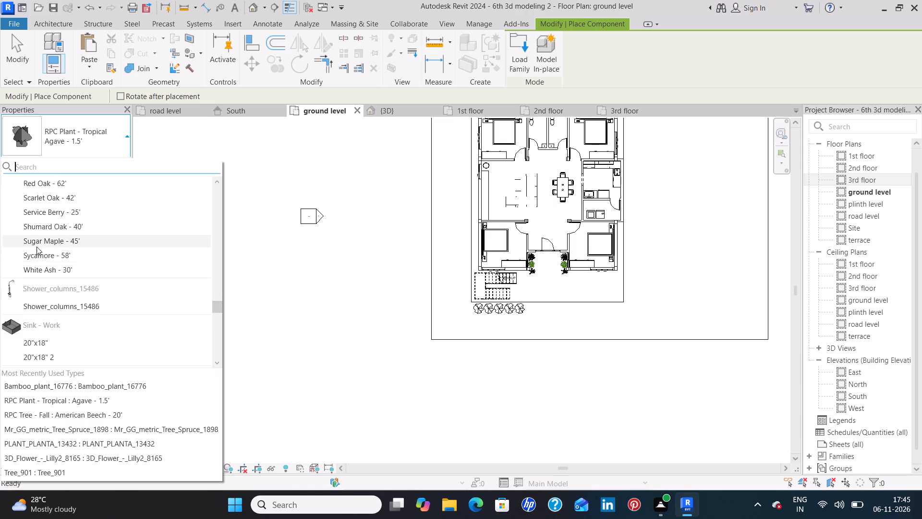
{"action": "scroll", "coordinate": [36, 247], "scroll_direction": "down", "scroll_amount": 9}
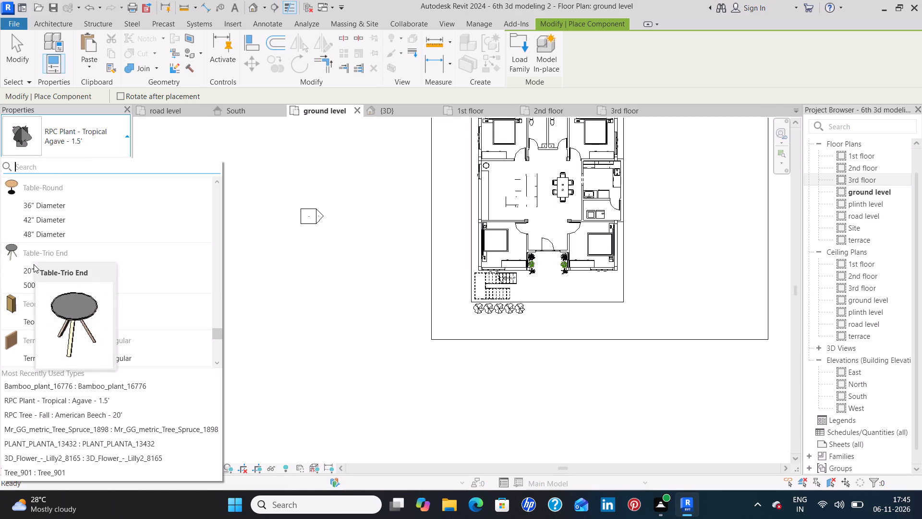
{"action": "scroll", "coordinate": [37, 264], "scroll_direction": "down", "scroll_amount": 14}
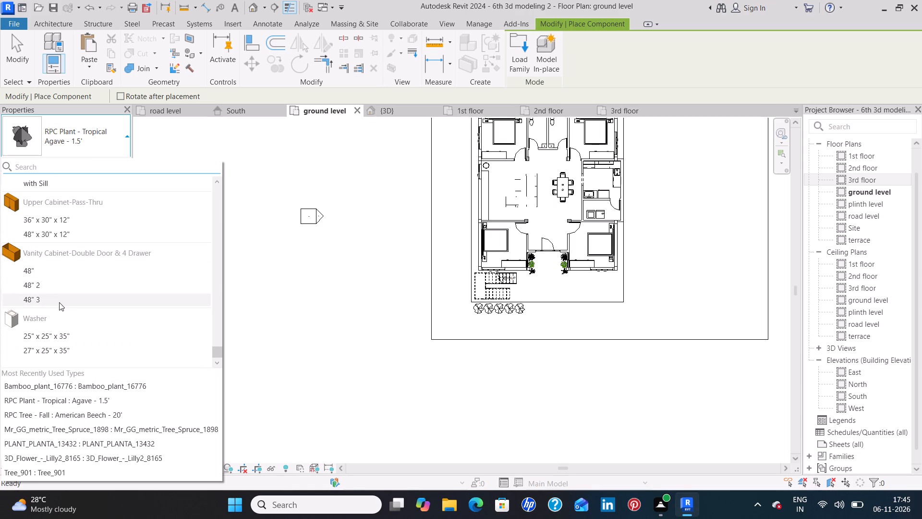
{"action": "scroll", "coordinate": [94, 288], "scroll_direction": "up", "scroll_amount": 5}
{"action": "scroll", "coordinate": [103, 284], "scroll_direction": "down", "scroll_amount": 1}
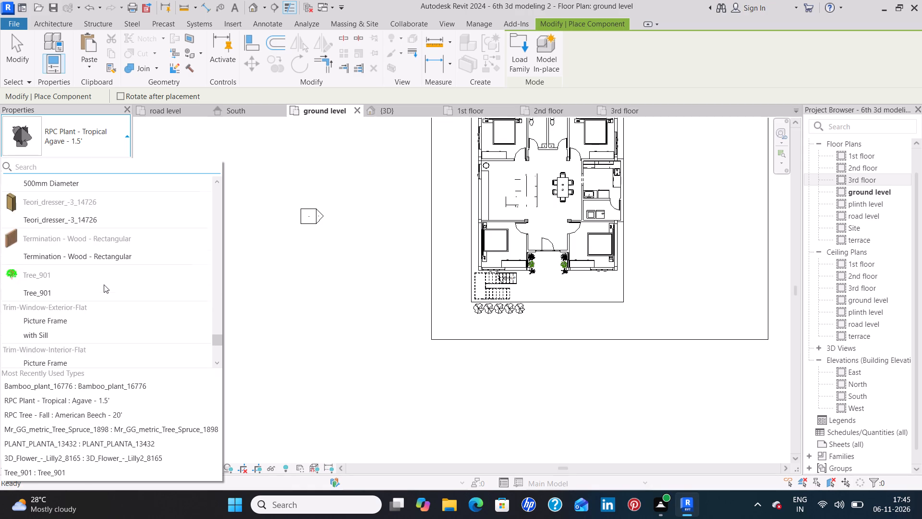
{"action": "scroll", "coordinate": [104, 284], "scroll_direction": "down", "scroll_amount": 1}
{"action": "scroll", "coordinate": [104, 284], "scroll_direction": "up", "scroll_amount": 3}
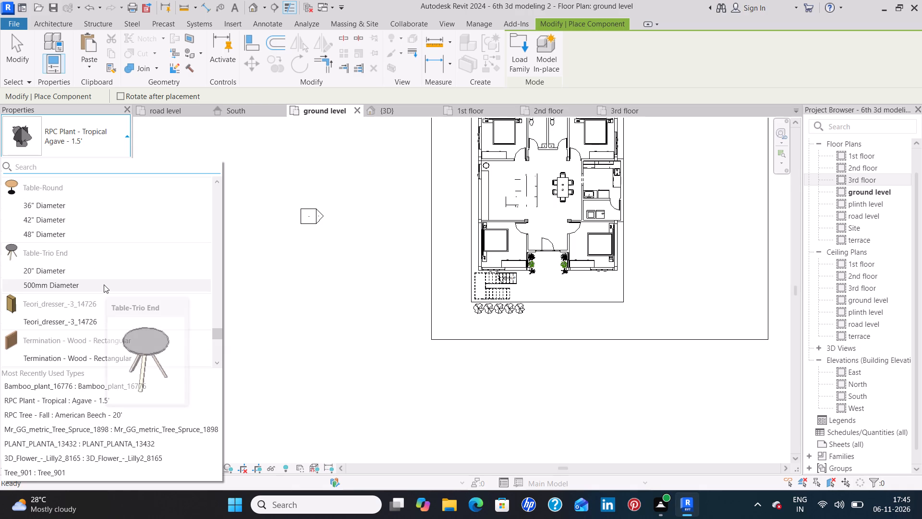
{"action": "scroll", "coordinate": [104, 284], "scroll_direction": "up", "scroll_amount": 2}
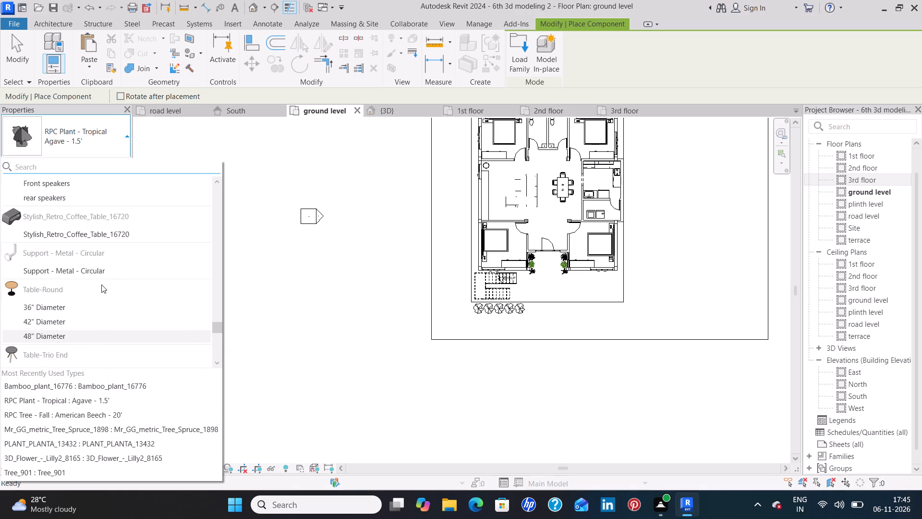
{"action": "scroll", "coordinate": [101, 284], "scroll_direction": "up", "scroll_amount": 3}
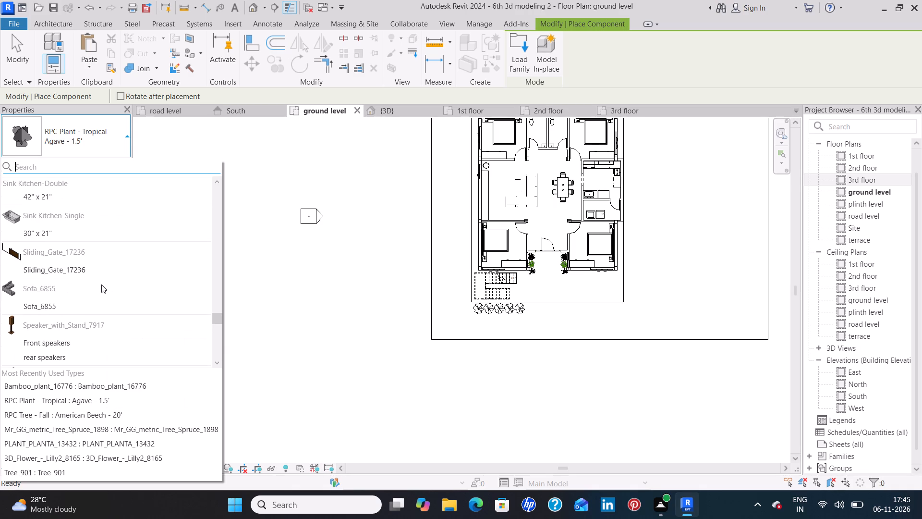
{"action": "scroll", "coordinate": [101, 284], "scroll_direction": "up", "scroll_amount": 1}
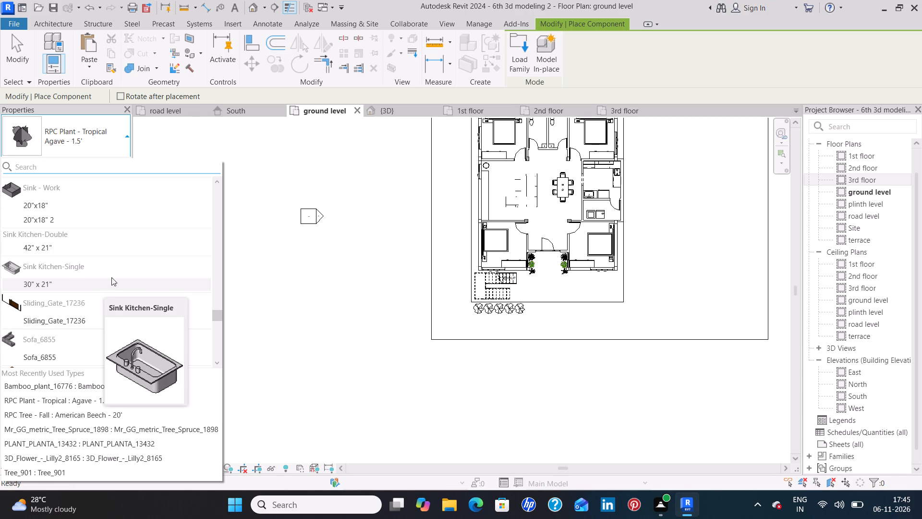
{"action": "scroll", "coordinate": [105, 268], "scroll_direction": "up", "scroll_amount": 1}
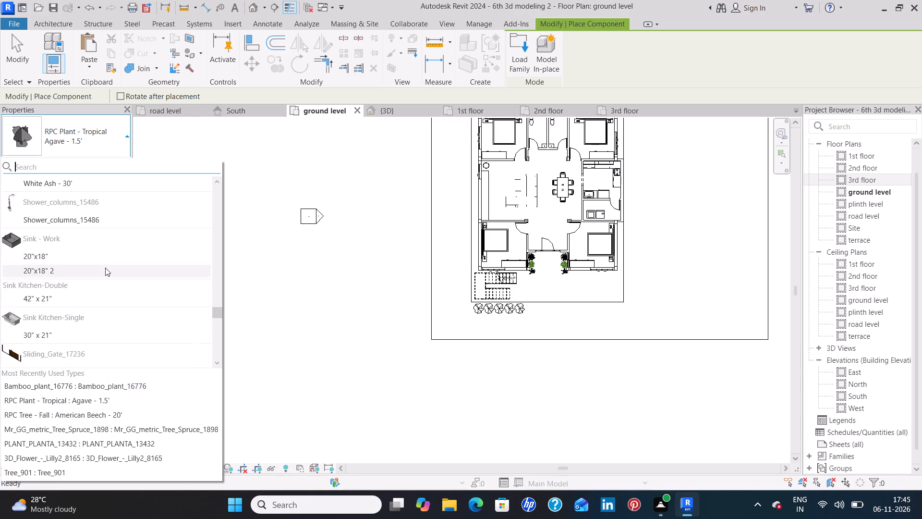
{"action": "scroll", "coordinate": [105, 268], "scroll_direction": "up", "scroll_amount": 5}
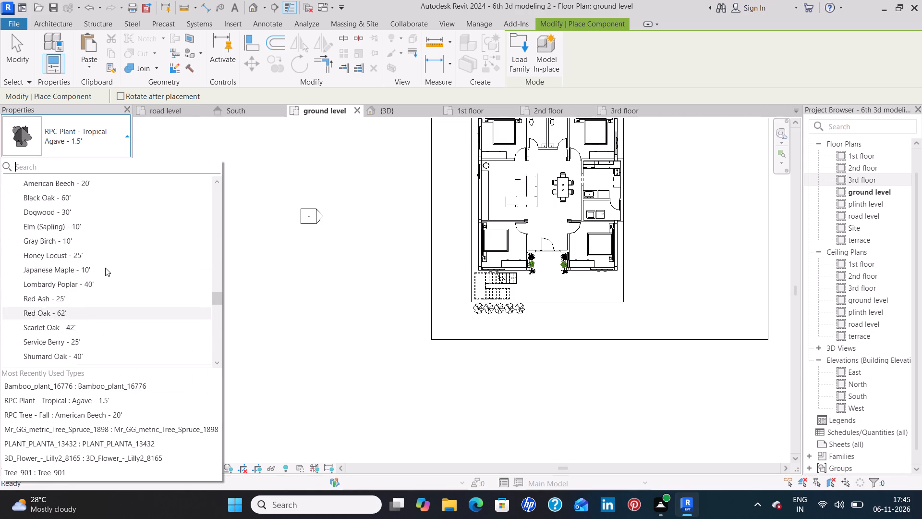
{"action": "scroll", "coordinate": [105, 268], "scroll_direction": "up", "scroll_amount": 2}
{"action": "scroll", "coordinate": [105, 268], "scroll_direction": "down", "scroll_amount": 1}
{"action": "scroll", "coordinate": [105, 268], "scroll_direction": "up", "scroll_amount": 1}
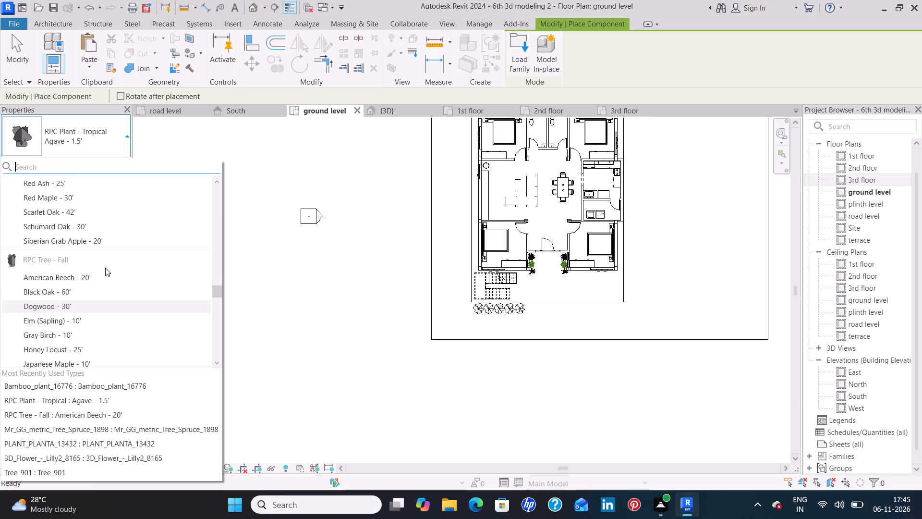
{"action": "scroll", "coordinate": [105, 268], "scroll_direction": "up", "scroll_amount": 2}
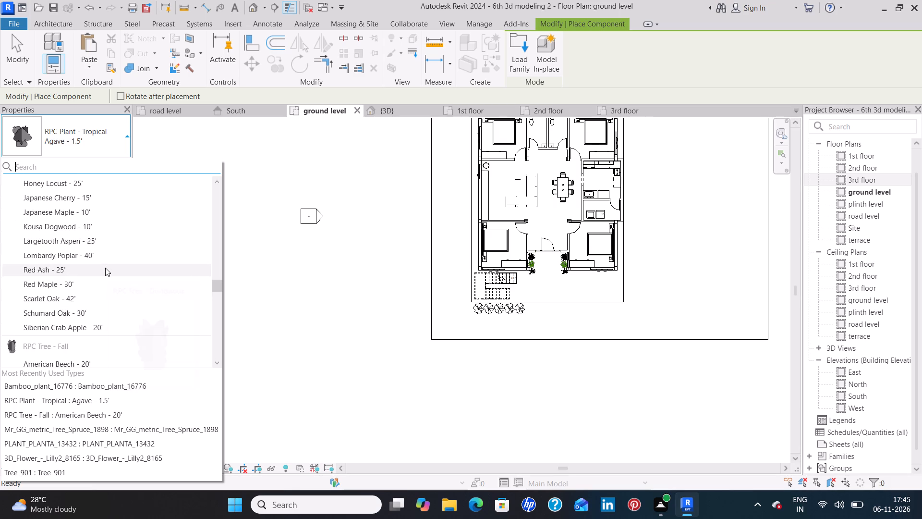
{"action": "scroll", "coordinate": [105, 268], "scroll_direction": "up", "scroll_amount": 4}
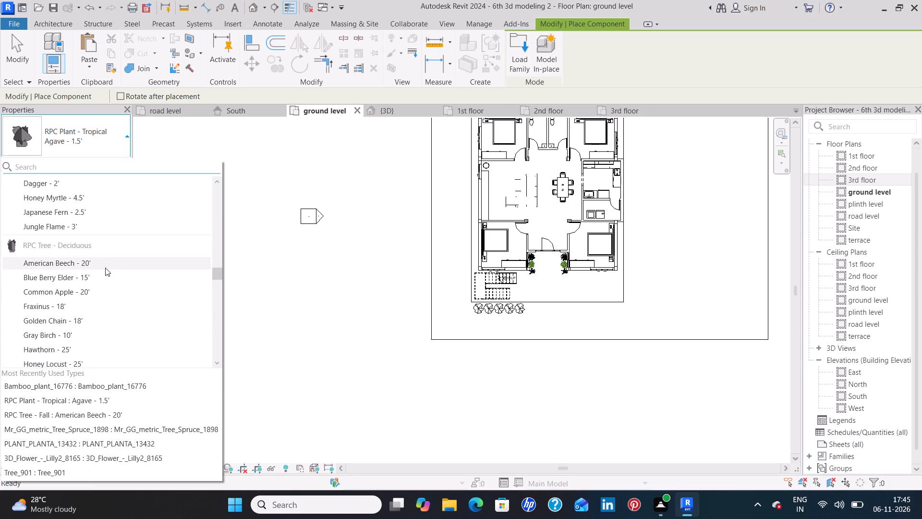
{"action": "left_click", "coordinate": [64, 295]}
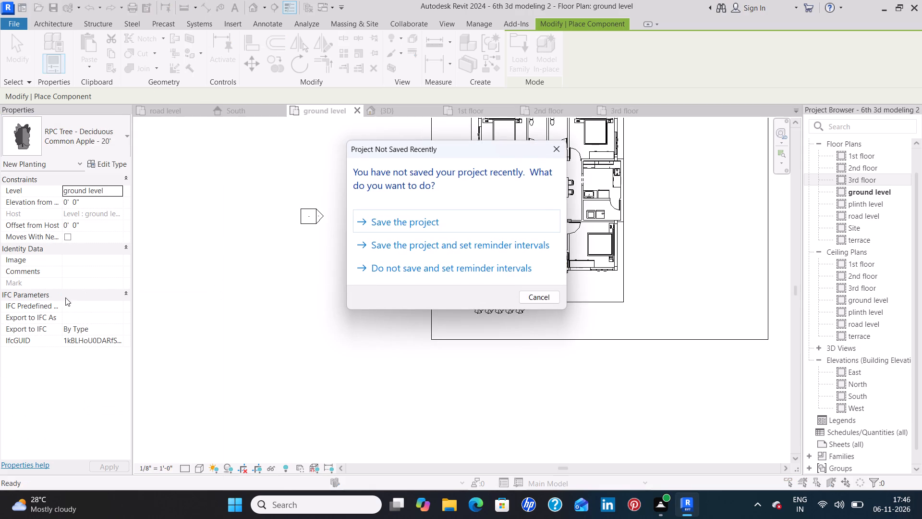
{"action": "left_click", "coordinate": [562, 151]}
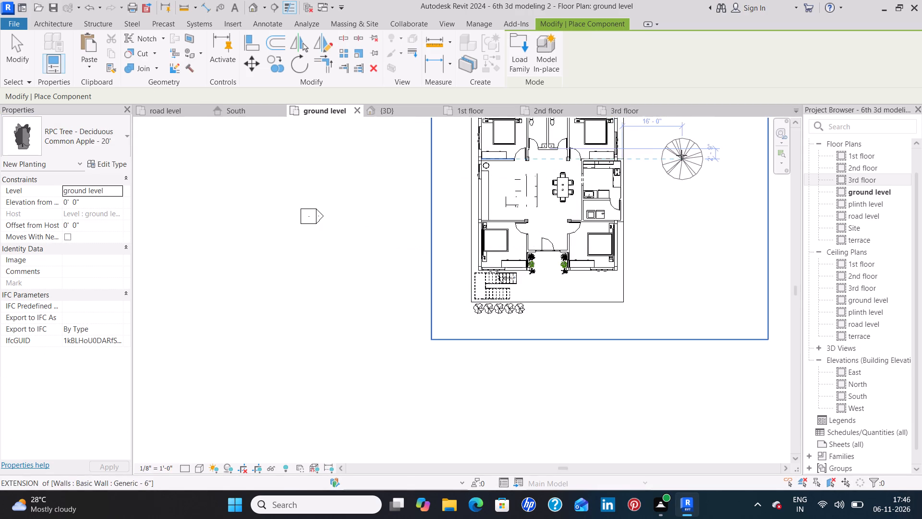
{"action": "middle_click_drag", "start_coordinate": [677, 167], "coordinate": [656, 253]}
{"action": "left_click", "coordinate": [636, 215]}
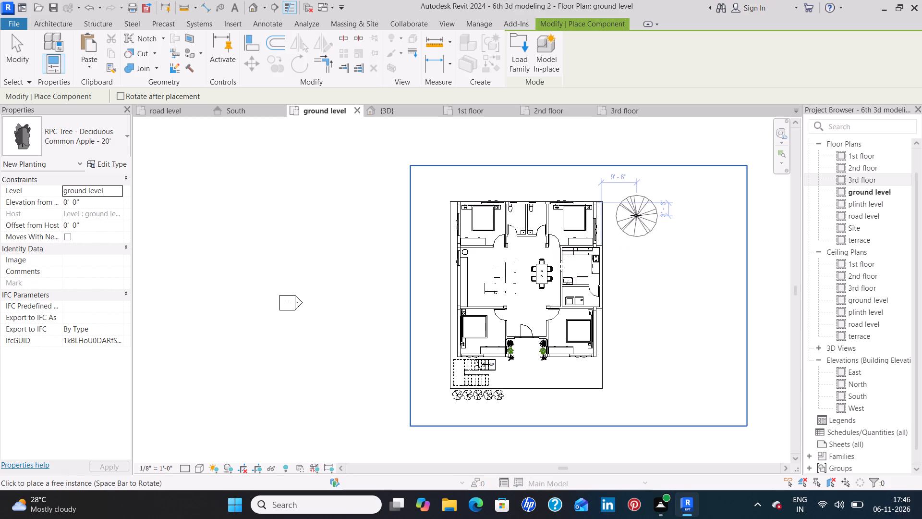
{"action": "left_click", "coordinate": [396, 111]}
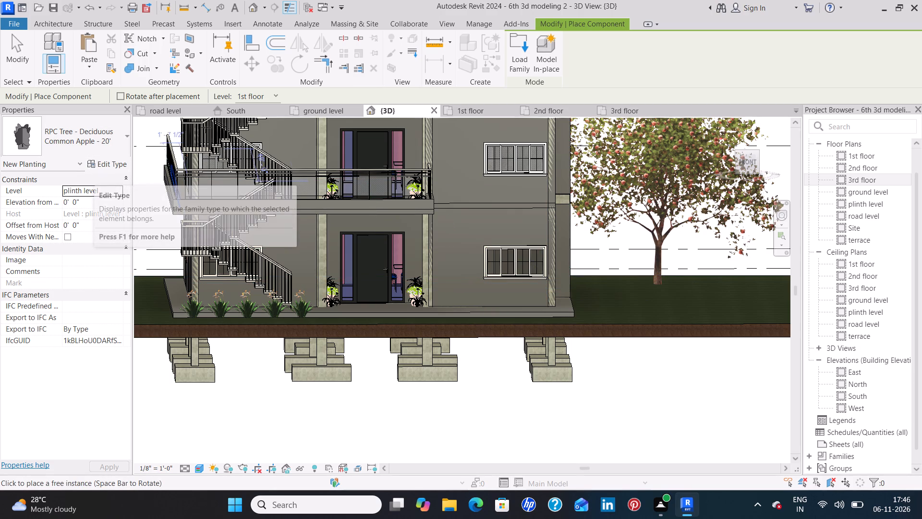
Add two Common Apple - 20' trees in line south of the first, and two in a staggered row about 28' east of the slab.
{"action": "left_click", "coordinate": [310, 109]}
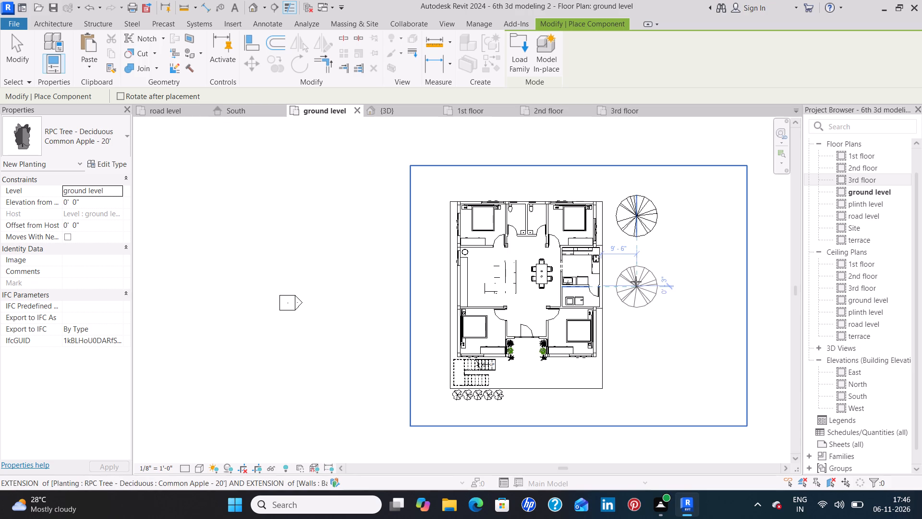
{"action": "left_click", "coordinate": [636, 282]}
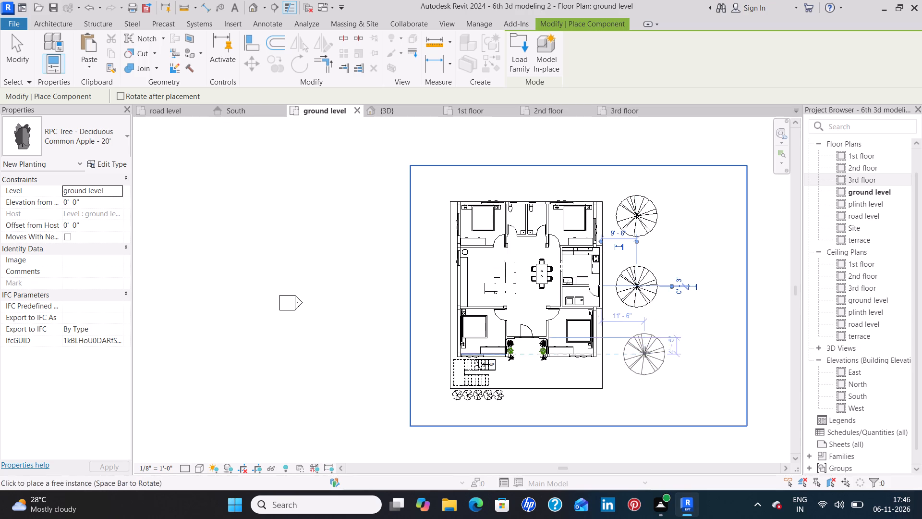
{"action": "left_click", "coordinate": [640, 357]}
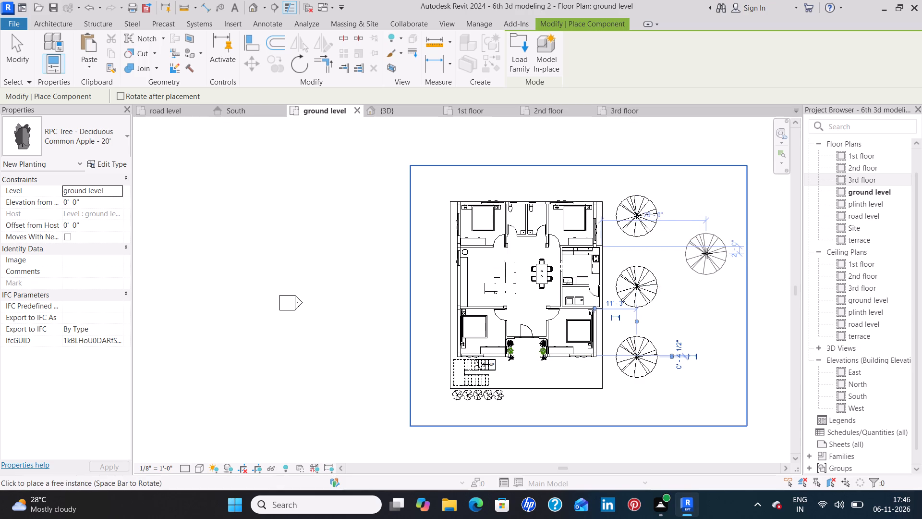
{"action": "left_click", "coordinate": [707, 253]}
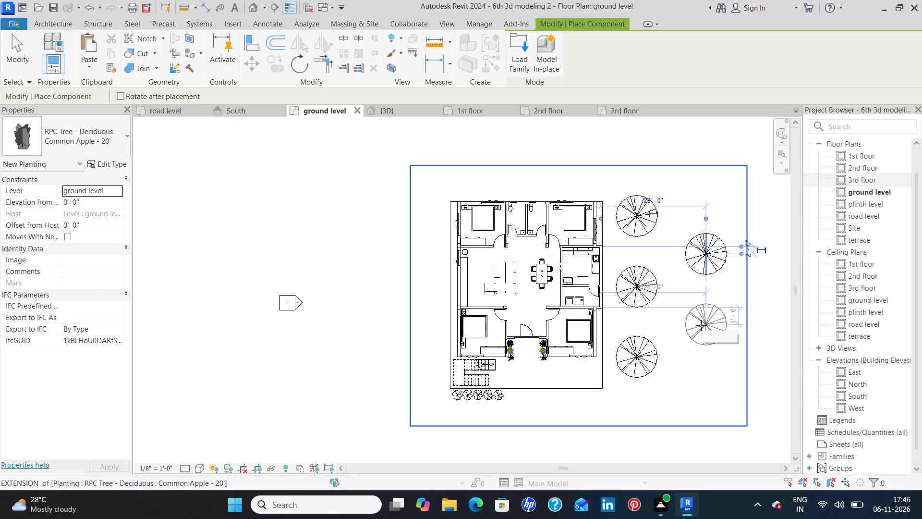
{"action": "left_click", "coordinate": [701, 325]}
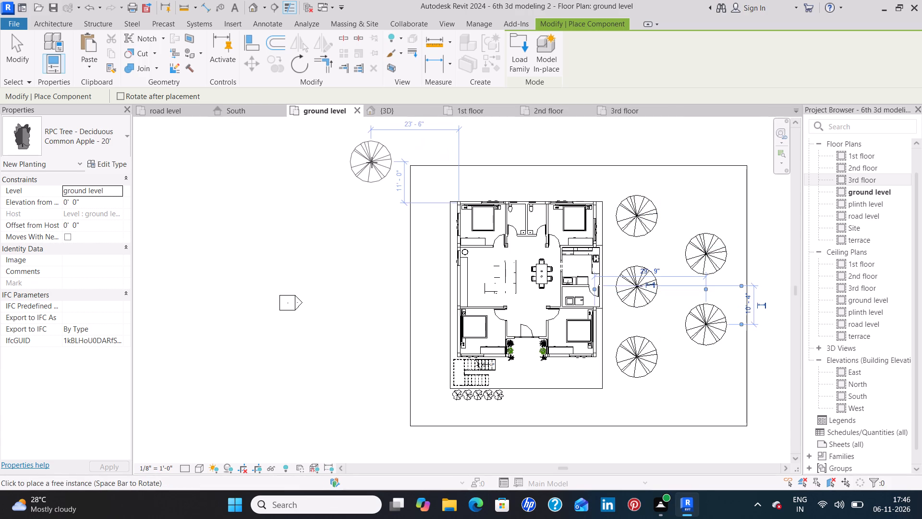
{"action": "key", "text": "Escape"}
{"action": "key", "text": "Escape"}
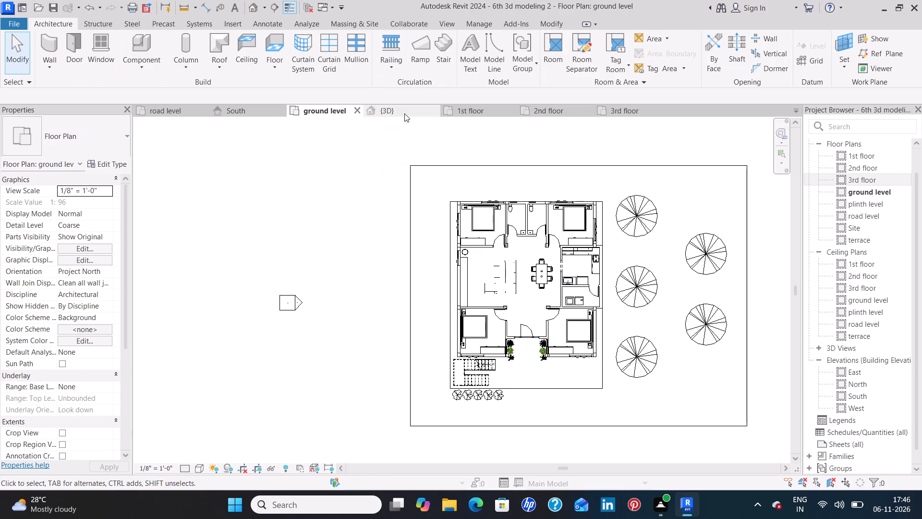
Review the Common Apple trees east of the building in the 3D view.
{"action": "left_click", "coordinate": [404, 113]}
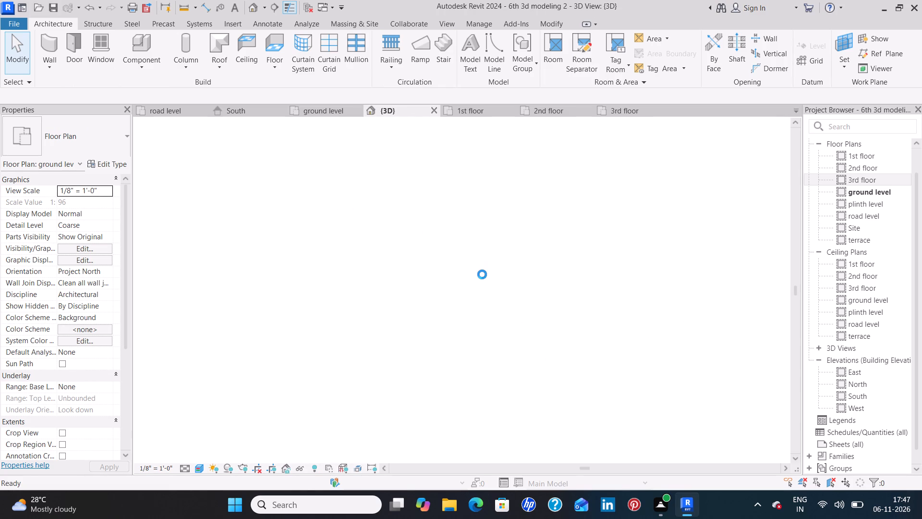
{"action": "scroll", "coordinate": [485, 299], "scroll_direction": "down", "scroll_amount": 3}
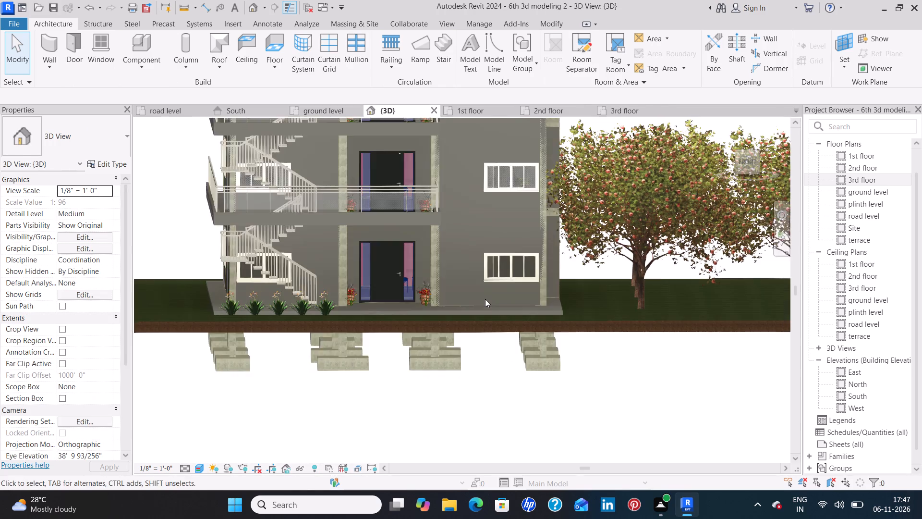
{"action": "scroll", "coordinate": [485, 299], "scroll_direction": "down", "scroll_amount": 1}
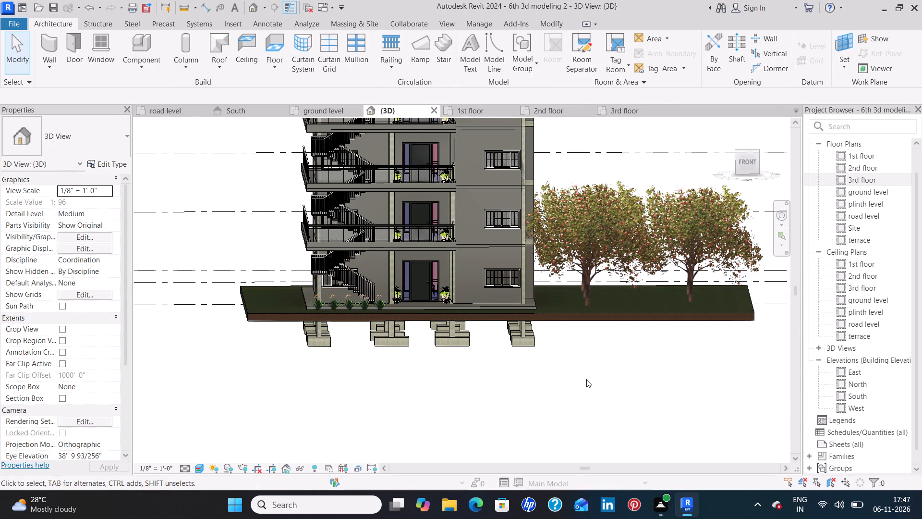
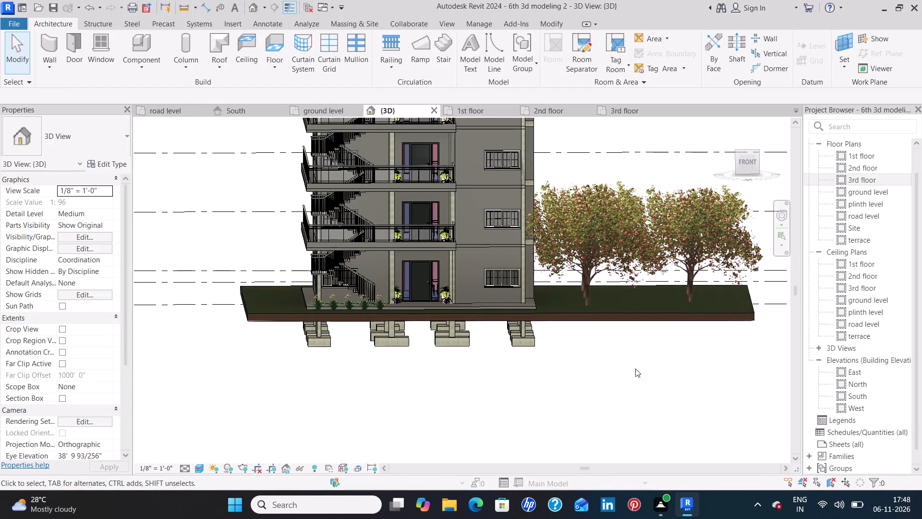
On the ground level plan, start a Generic - 6" floor and sketch a 90' by 6' rectangular boundary along the site's south edge.
{"action": "scroll", "coordinate": [668, 408], "scroll_direction": "down", "scroll_amount": 2}
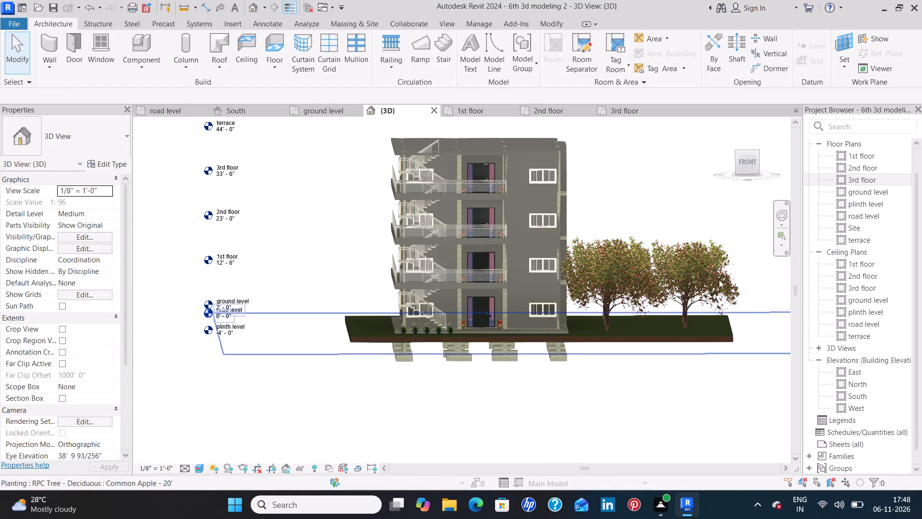
{"action": "scroll", "coordinate": [657, 223], "scroll_direction": "down", "scroll_amount": 2}
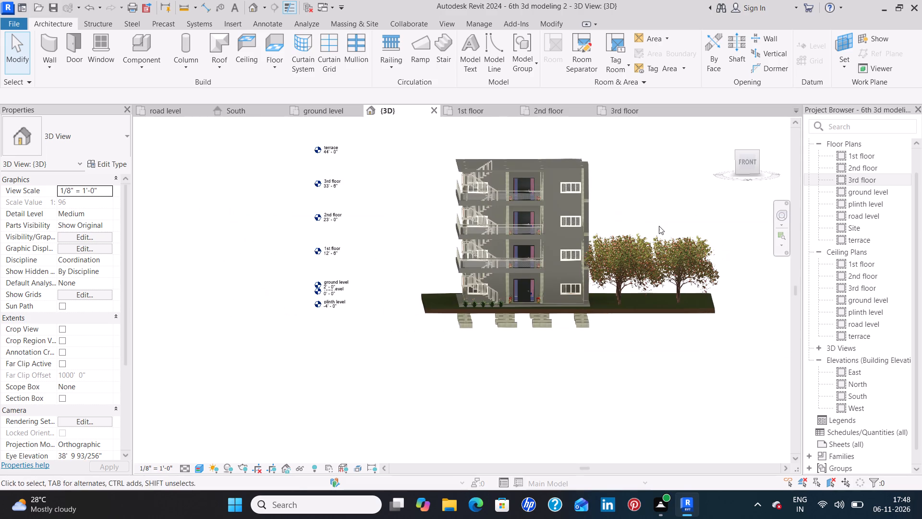
{"action": "middle_click_drag", "start_coordinate": [659, 226], "coordinate": [601, 301]}
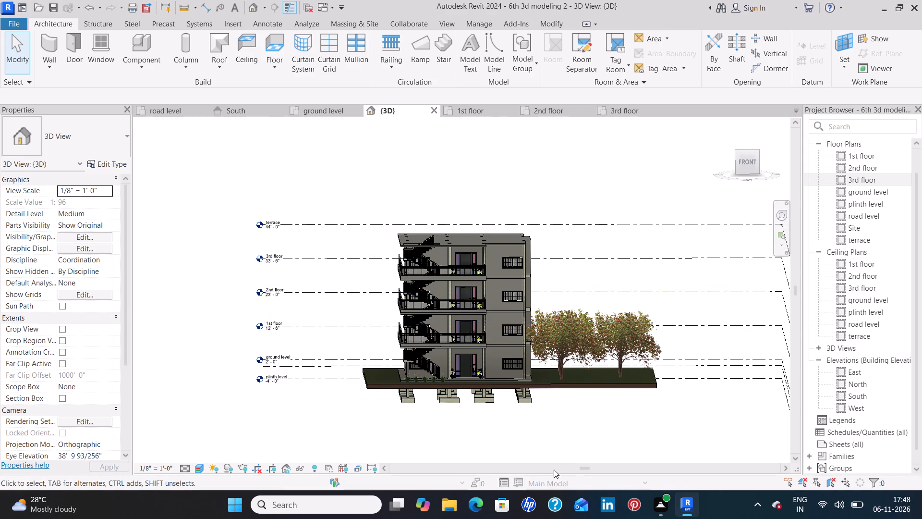
{"action": "left_click", "coordinate": [328, 106]}
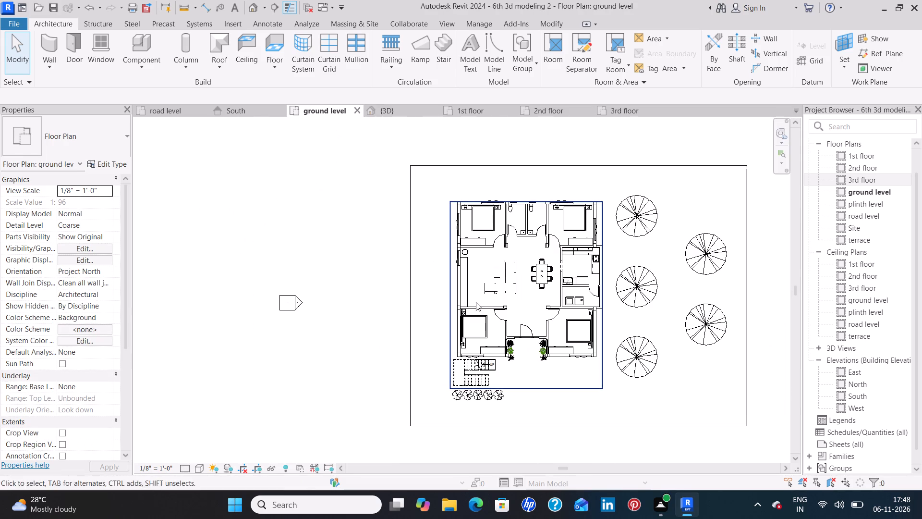
{"action": "middle_click_drag", "start_coordinate": [681, 389], "coordinate": [646, 272]}
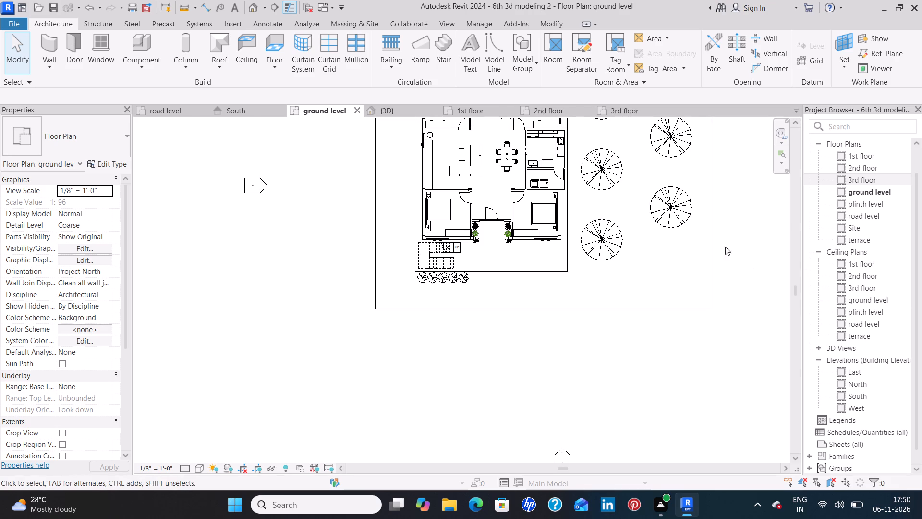
{"action": "left_click", "coordinate": [277, 48]}
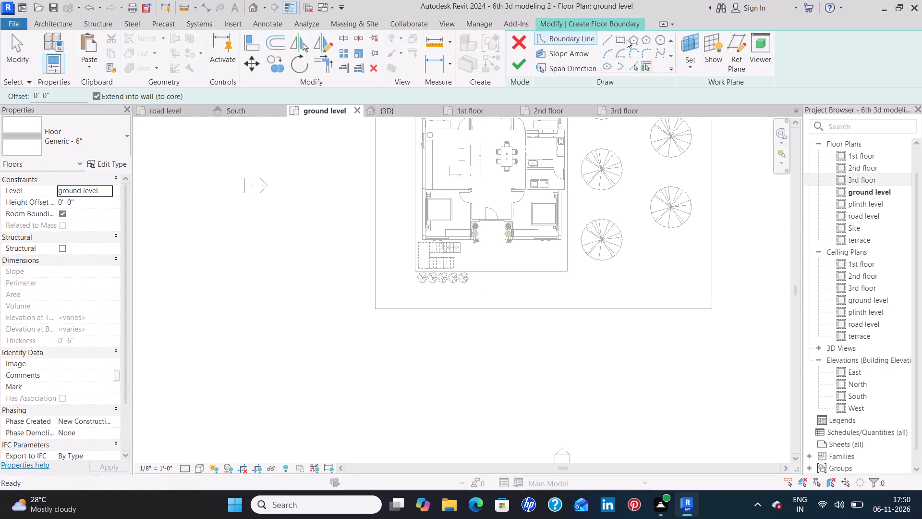
{"action": "left_click", "coordinate": [618, 42]}
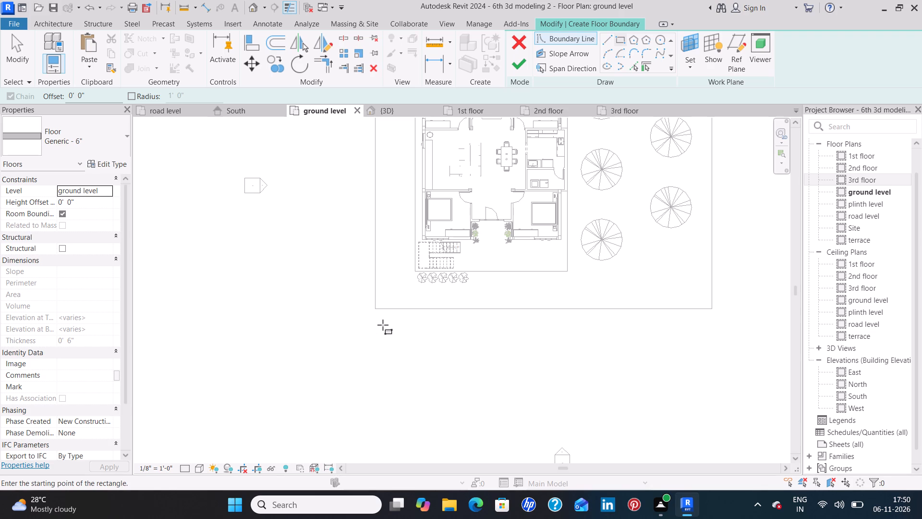
{"action": "left_click", "coordinate": [373, 308]}
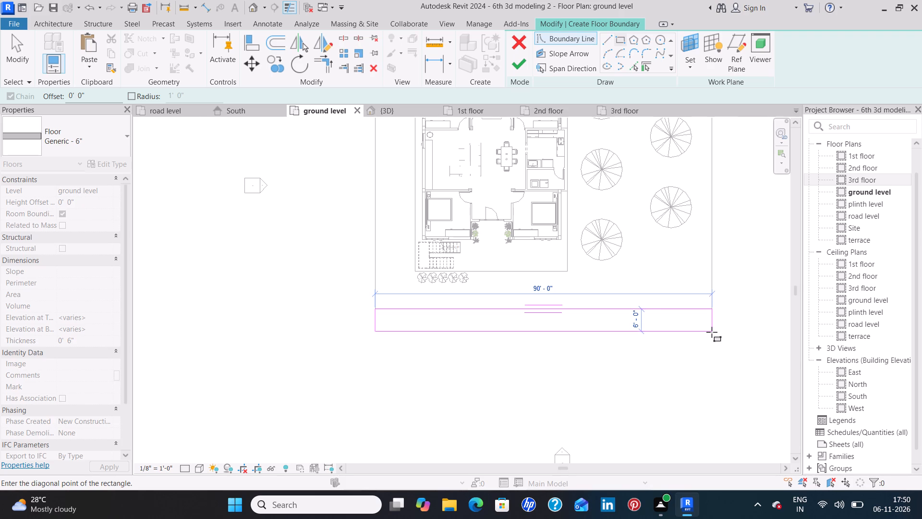
{"action": "left_click", "coordinate": [712, 332]}
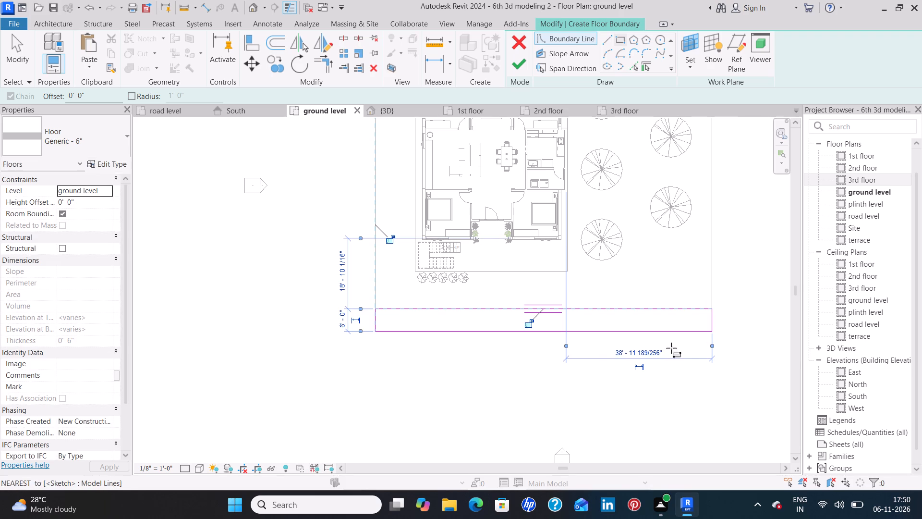
Sketch a second boundary rectangle 90' long and about 24'-4" deep directly south of the 6' strip.
{"action": "left_click", "coordinate": [372, 332]}
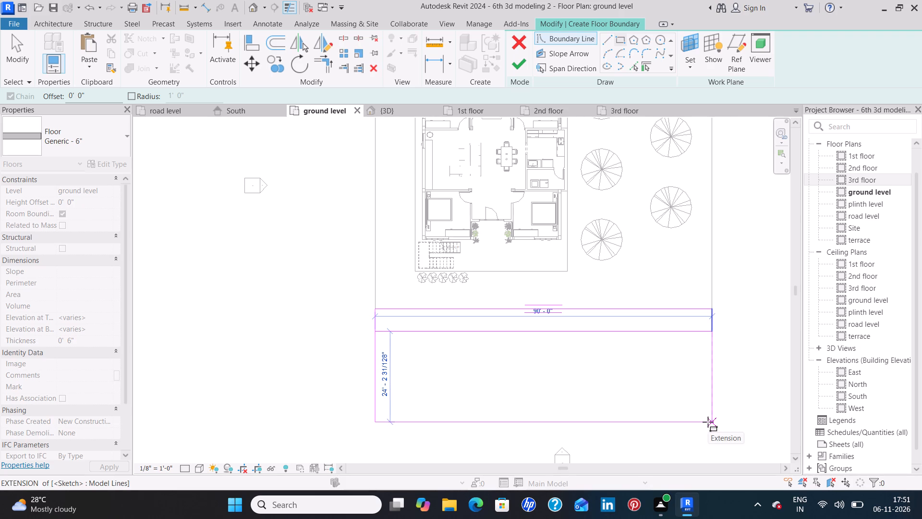
{"action": "scroll", "coordinate": [708, 422], "scroll_direction": "up", "scroll_amount": 1}
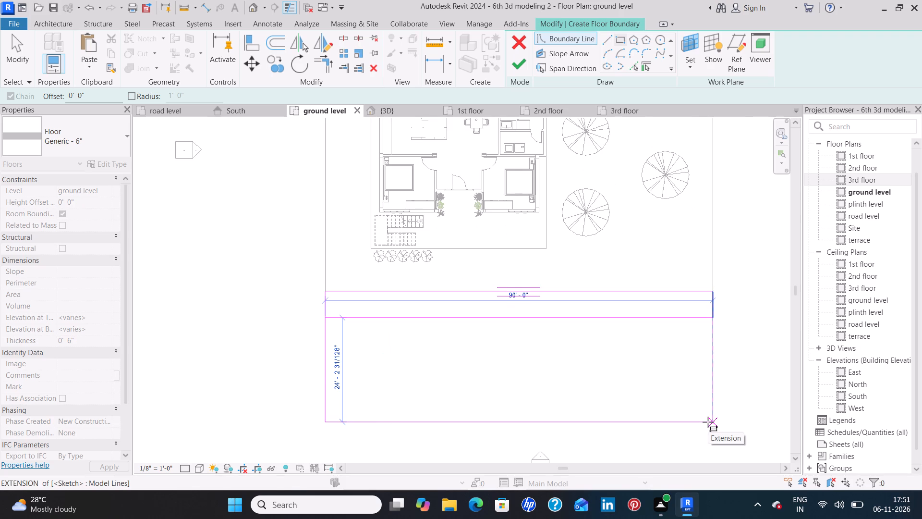
{"action": "middle_click_drag", "start_coordinate": [711, 408], "coordinate": [711, 371]}
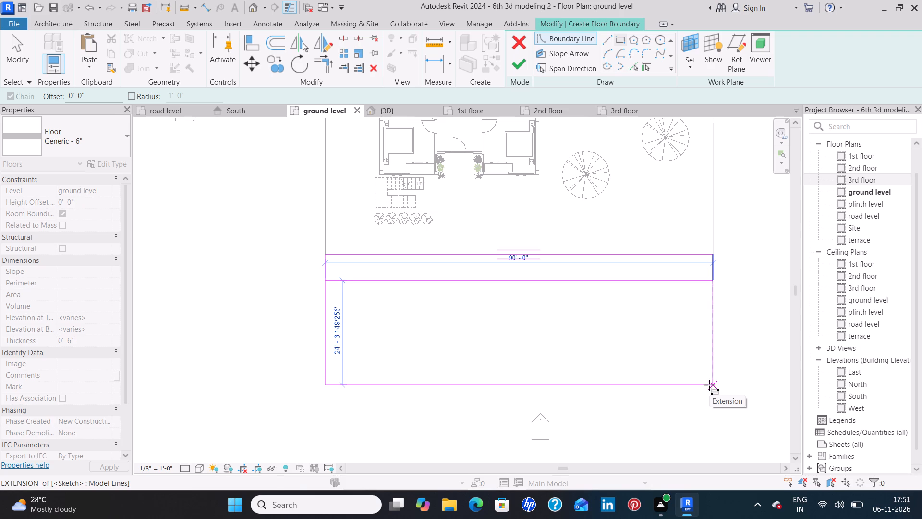
{"action": "scroll", "coordinate": [709, 385], "scroll_direction": "up", "scroll_amount": 2}
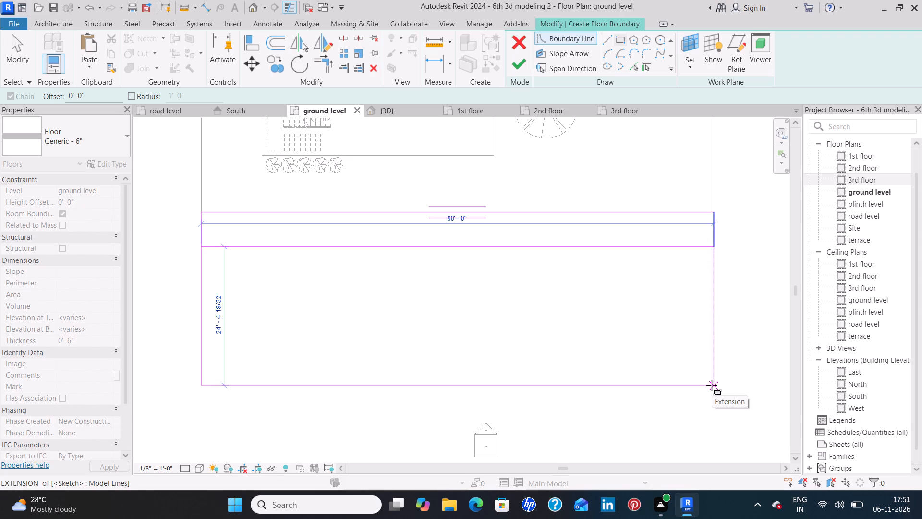
{"action": "left_click", "coordinate": [712, 385]}
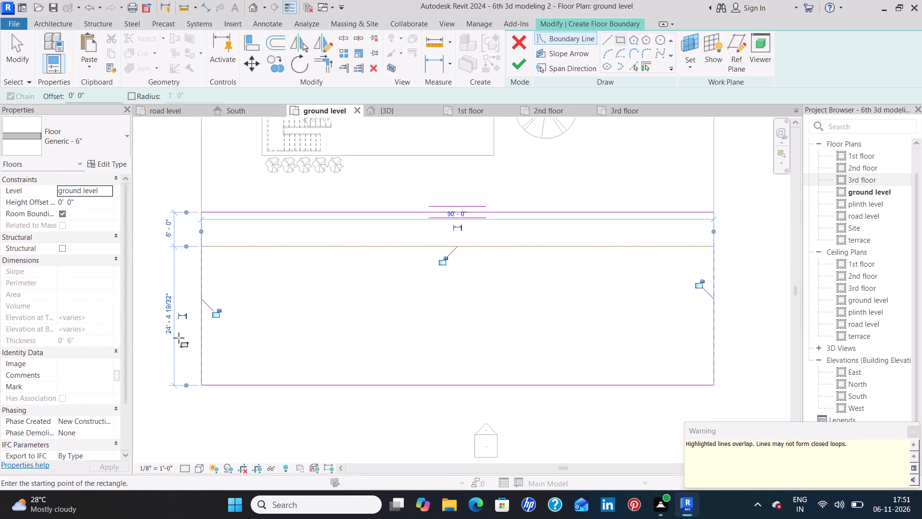
{"action": "key", "text": "Escape"}
{"action": "key", "text": "Escape"}
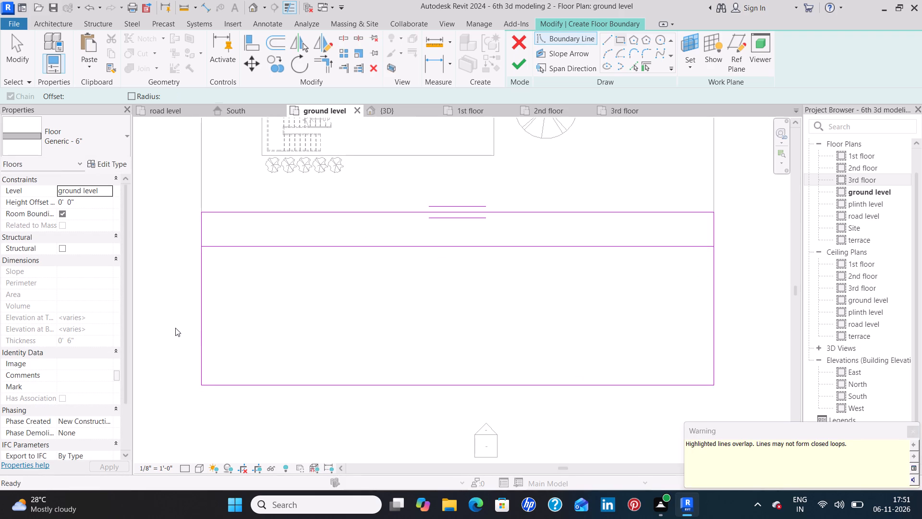
Set the second rectangle's depth to 24' by adjusting its south boundary line.
{"action": "left_click", "coordinate": [200, 325]}
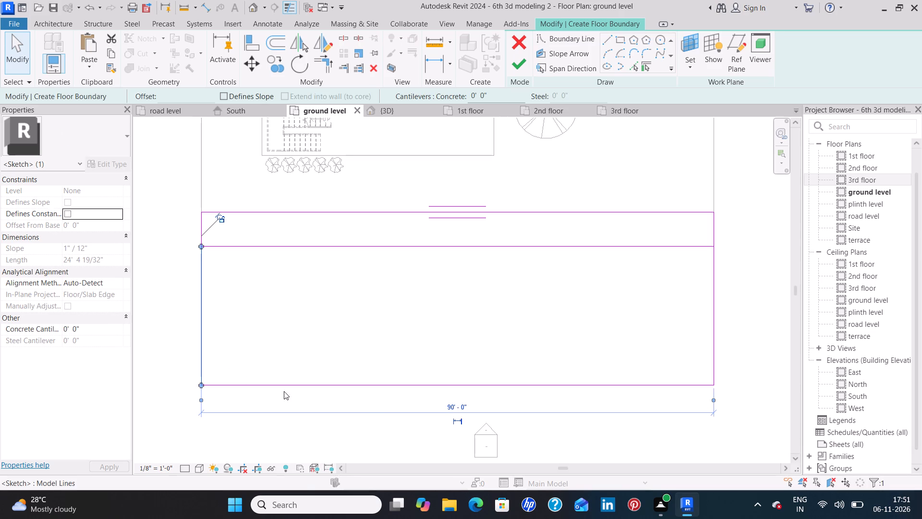
{"action": "left_click", "coordinate": [372, 387]}
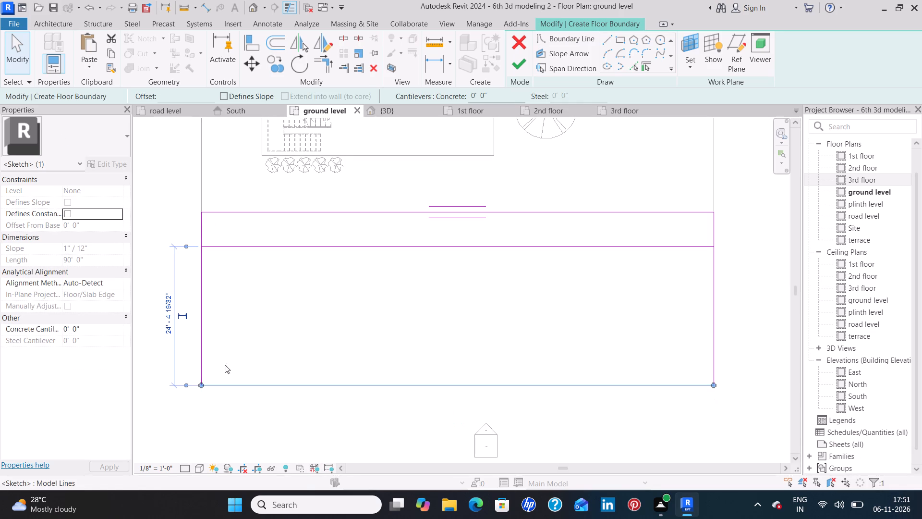
{"action": "left_click", "coordinate": [169, 335]}
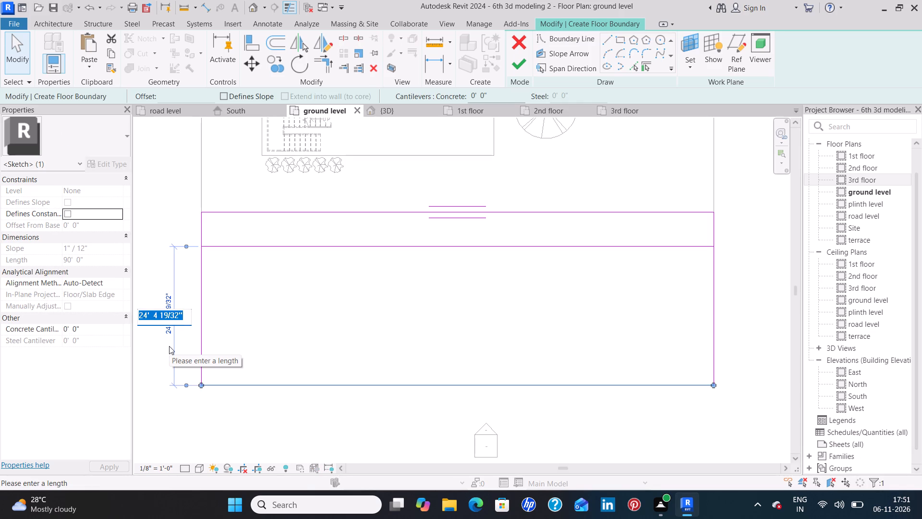
{"action": "key", "text": "Delete"}
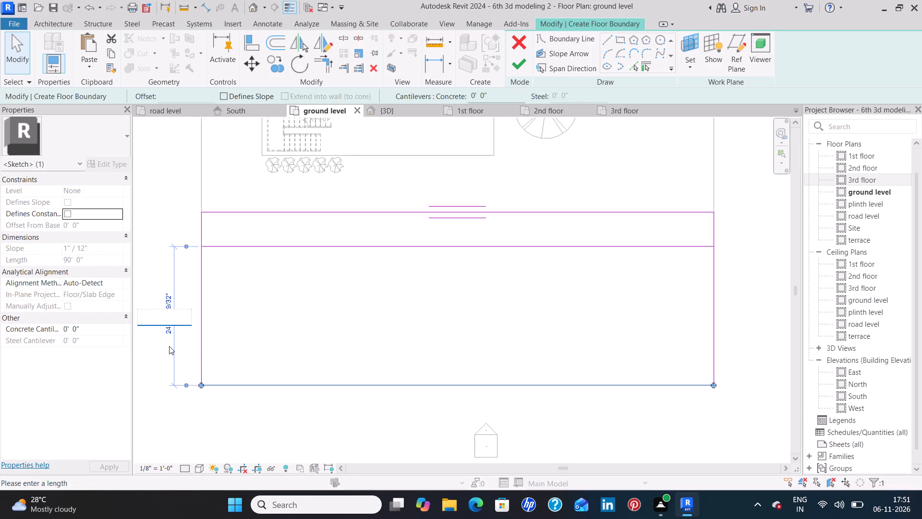
{"action": "type", "text": "24'"}
{"action": "key", "text": "Return"}
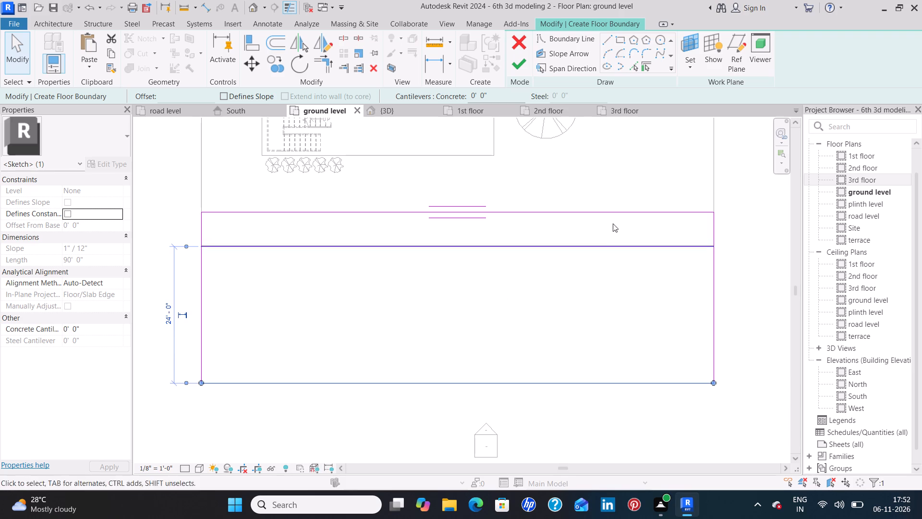
Sketch a third boundary rectangle 90' long and about 6'-6" deep along the south edge of the 24' rectangle.
{"action": "left_click", "coordinate": [619, 40]}
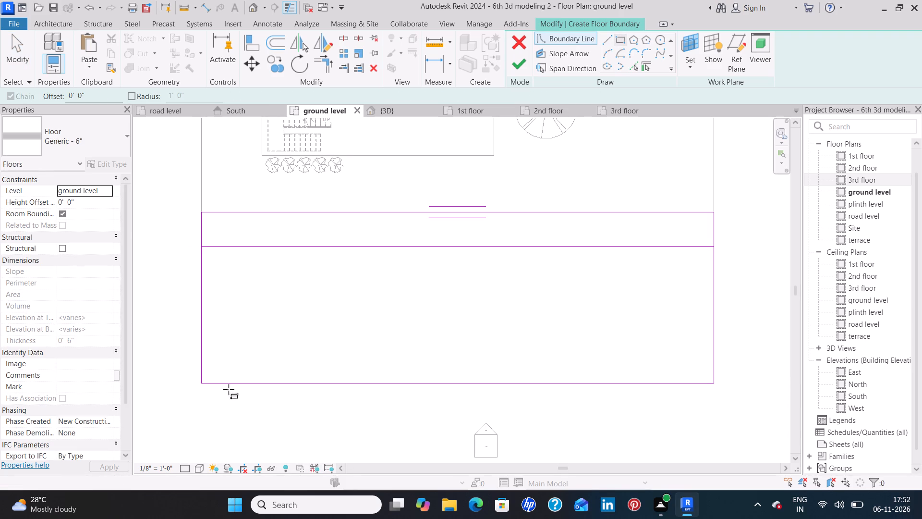
{"action": "left_click", "coordinate": [200, 383]}
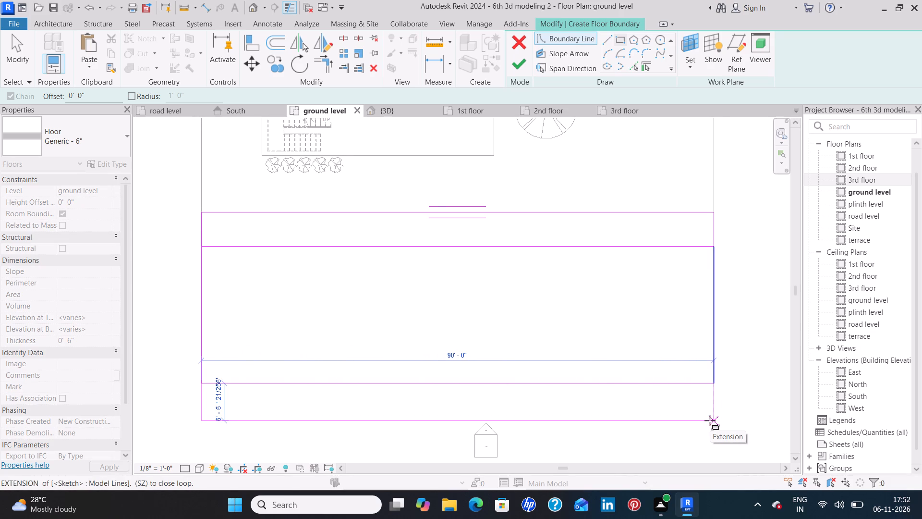
{"action": "left_click", "coordinate": [710, 420]}
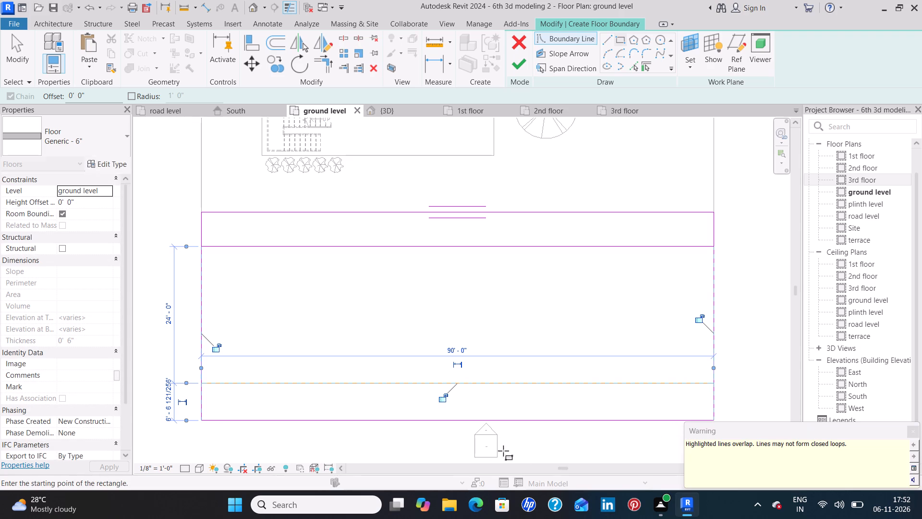
{"action": "key", "text": "Escape"}
{"action": "key", "text": "Escape"}
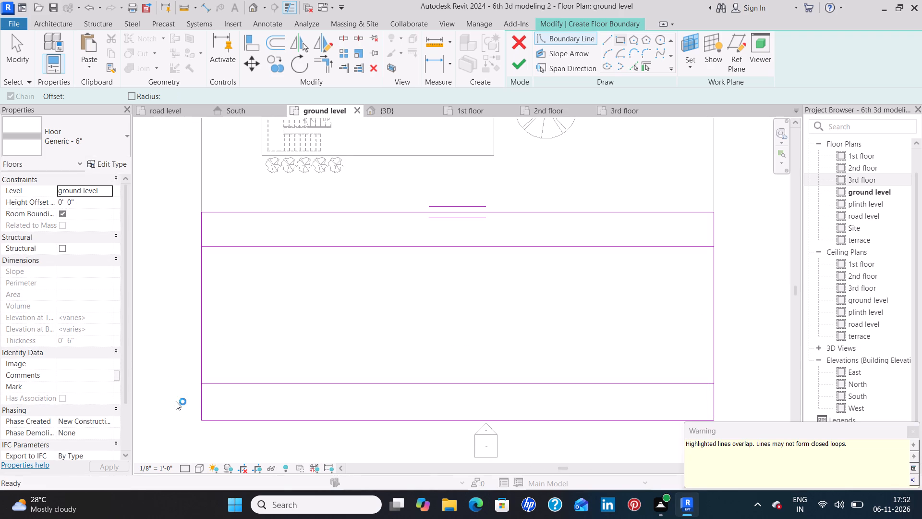
Set the southernmost rectangle's depth to 6' by adjusting its south boundary line.
{"action": "left_click", "coordinate": [200, 405]}
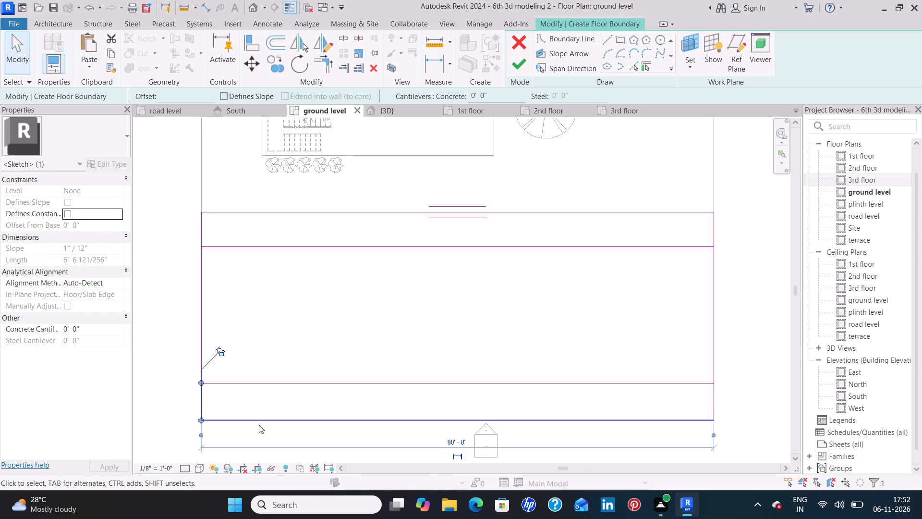
{"action": "left_click", "coordinate": [276, 421]}
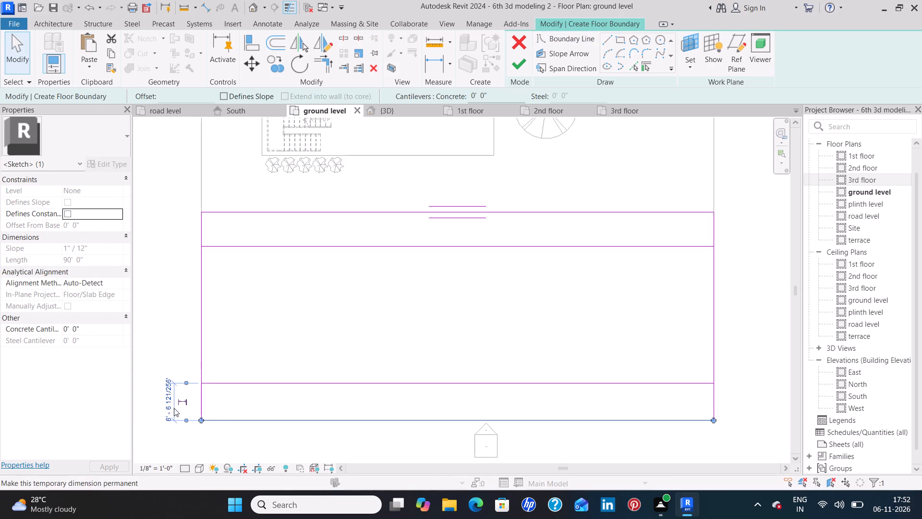
{"action": "left_click", "coordinate": [168, 409]}
{"action": "key", "text": "Delete"}
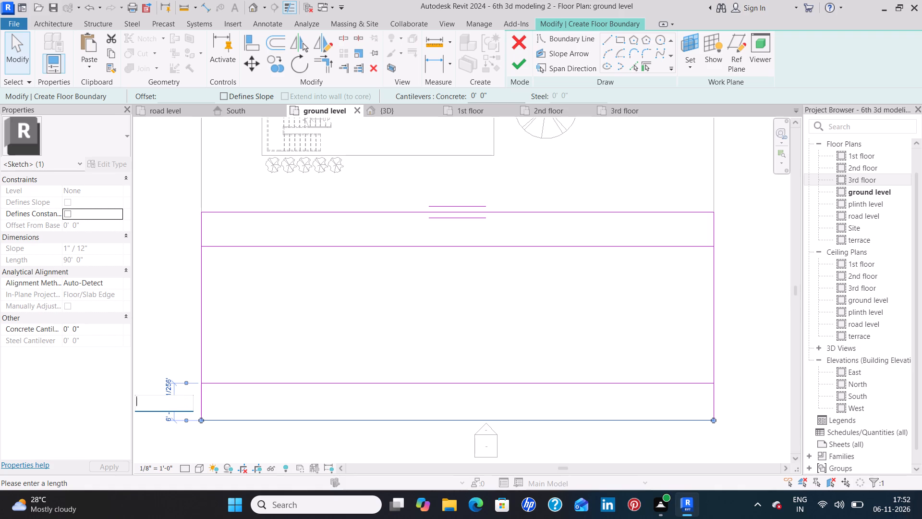
{"action": "type", "text": "6'"}
{"action": "key", "text": "Return"}
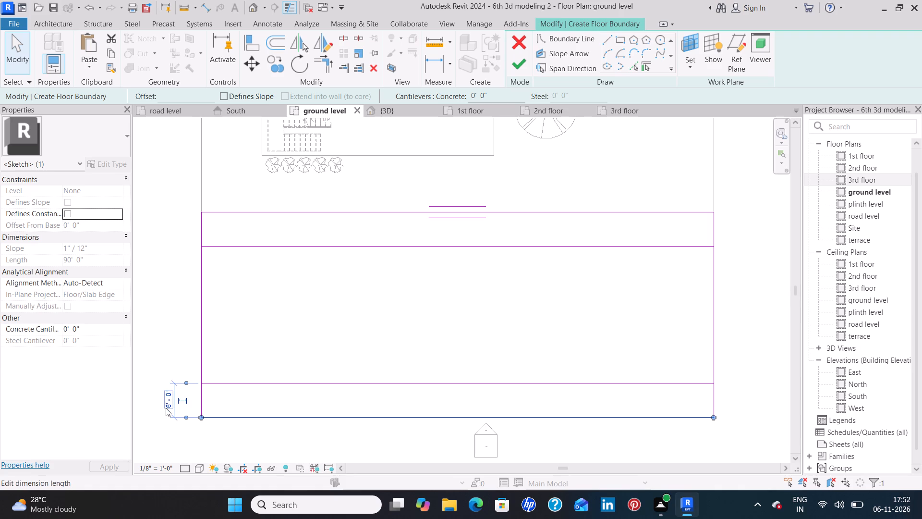
{"action": "left_click", "coordinate": [364, 352]}
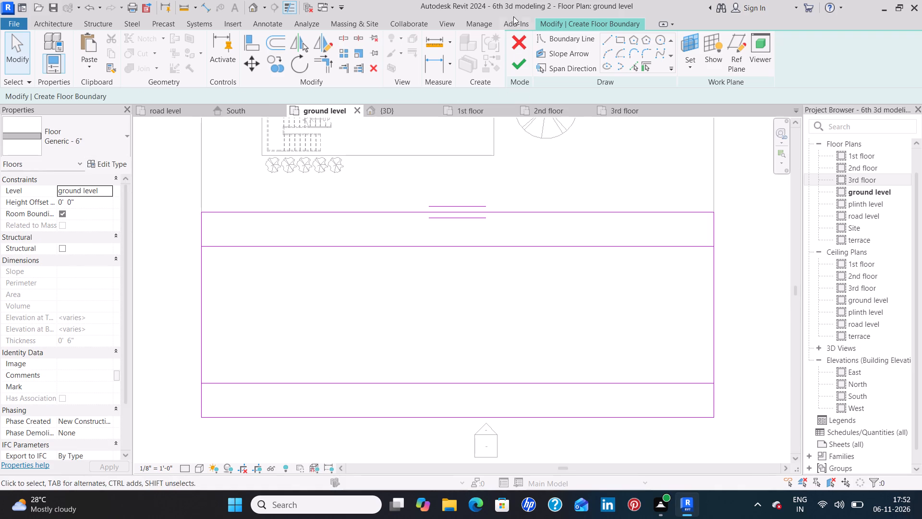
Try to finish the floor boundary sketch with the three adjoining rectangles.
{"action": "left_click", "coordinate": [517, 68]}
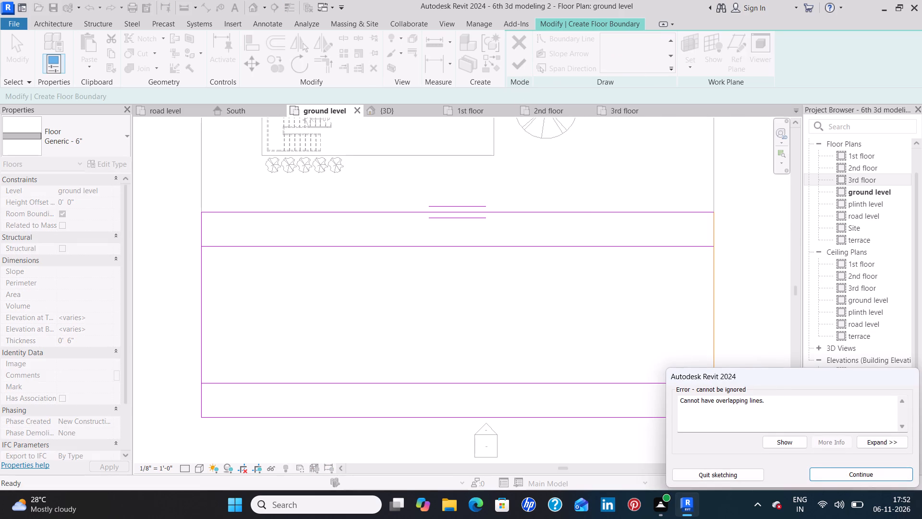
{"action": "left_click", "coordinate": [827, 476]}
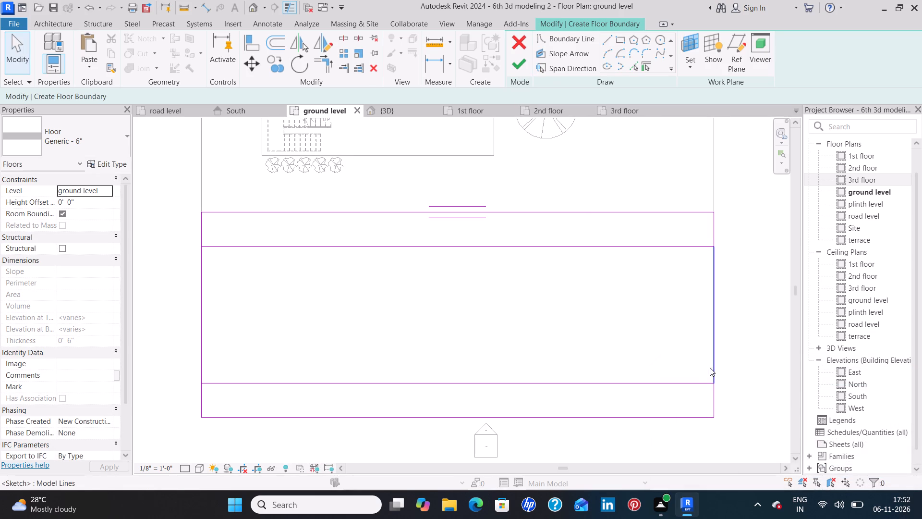
Delete the boundary lines closing the east ends of the middle, northern and southern rectangles.
{"action": "left_click", "coordinate": [711, 353]}
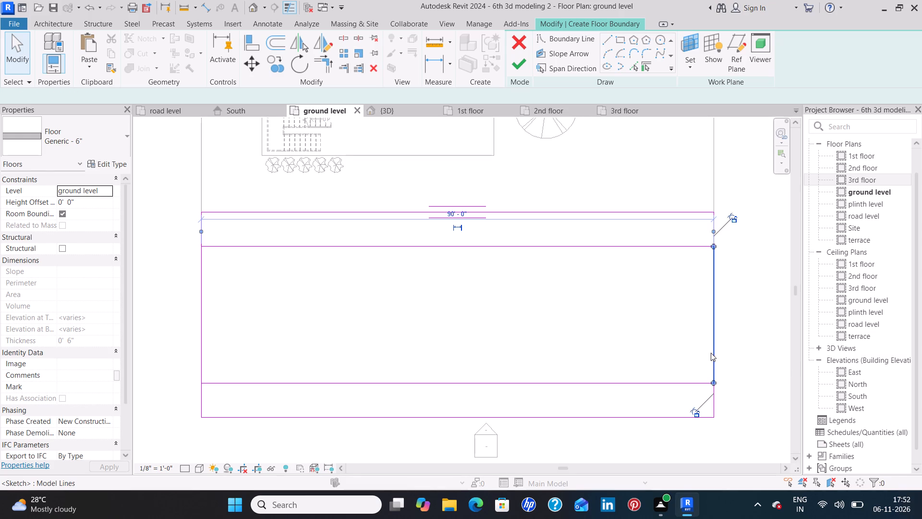
{"action": "key", "text": "Delete"}
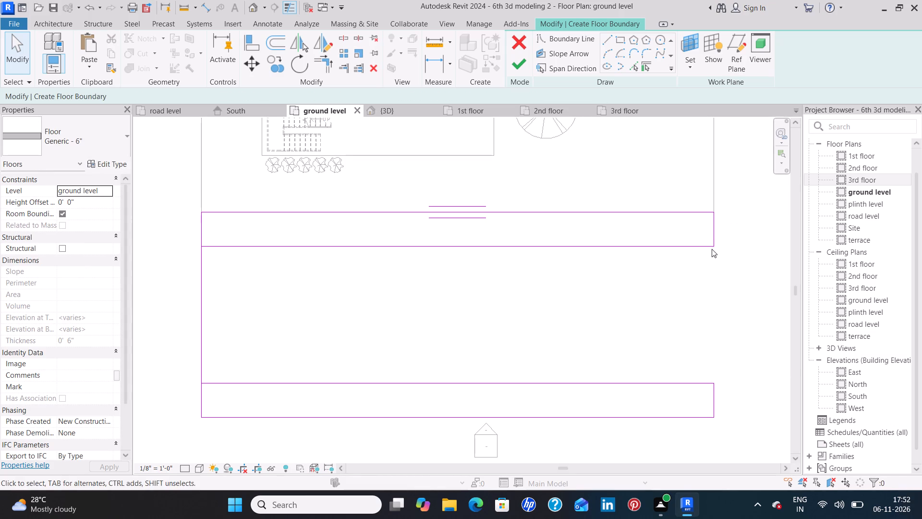
{"action": "left_click", "coordinate": [713, 239]}
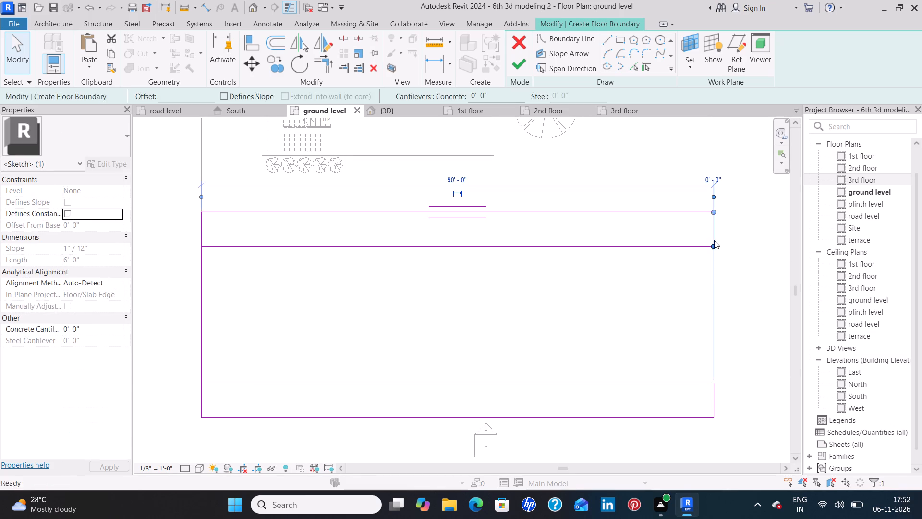
{"action": "key", "text": "Delete"}
{"action": "left_click", "coordinate": [714, 390]}
{"action": "key", "text": "Delete"}
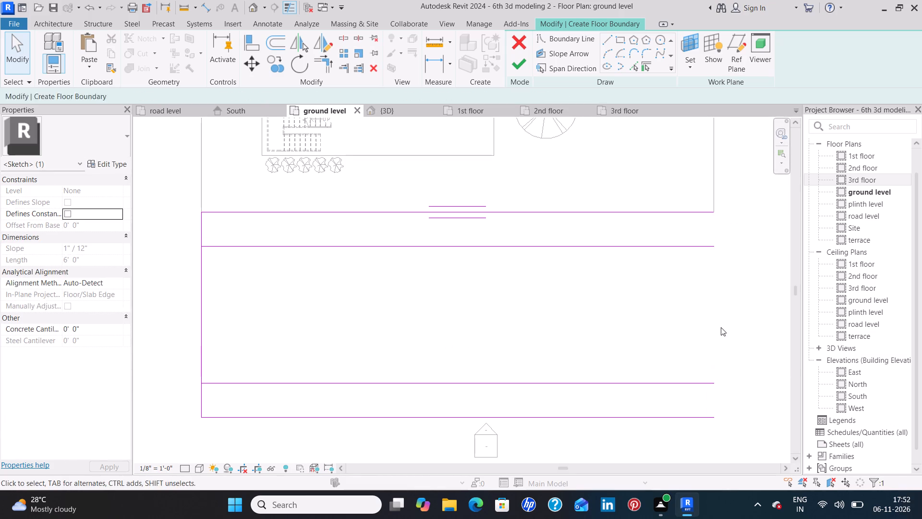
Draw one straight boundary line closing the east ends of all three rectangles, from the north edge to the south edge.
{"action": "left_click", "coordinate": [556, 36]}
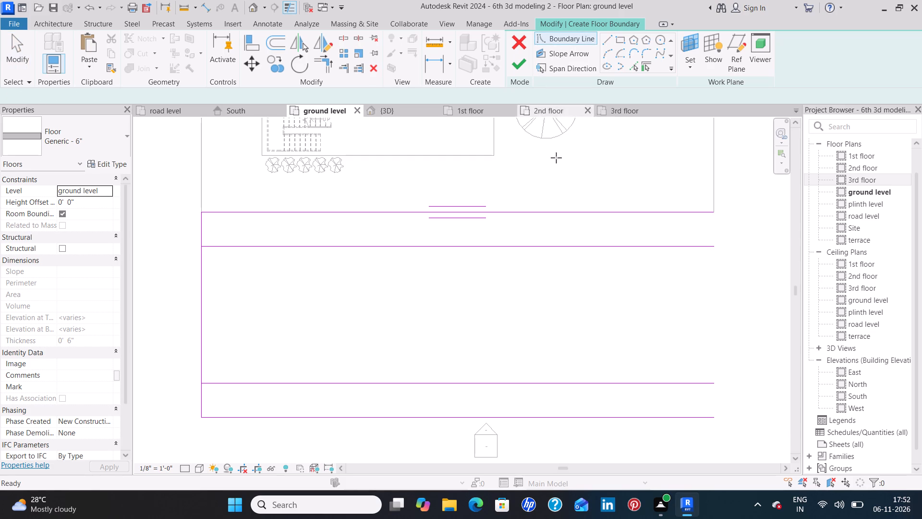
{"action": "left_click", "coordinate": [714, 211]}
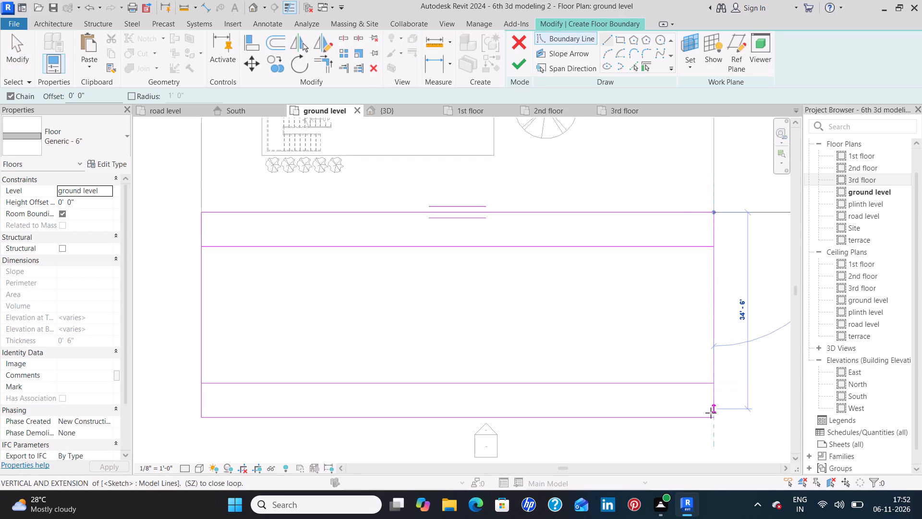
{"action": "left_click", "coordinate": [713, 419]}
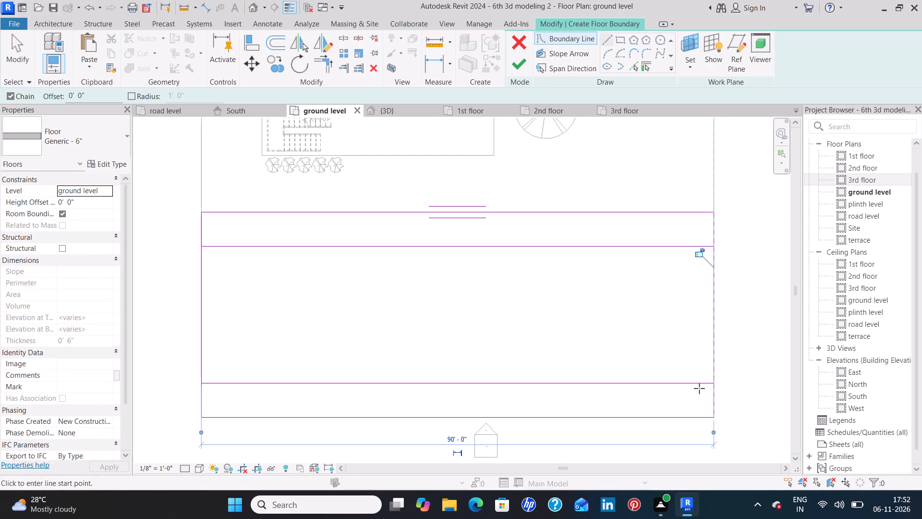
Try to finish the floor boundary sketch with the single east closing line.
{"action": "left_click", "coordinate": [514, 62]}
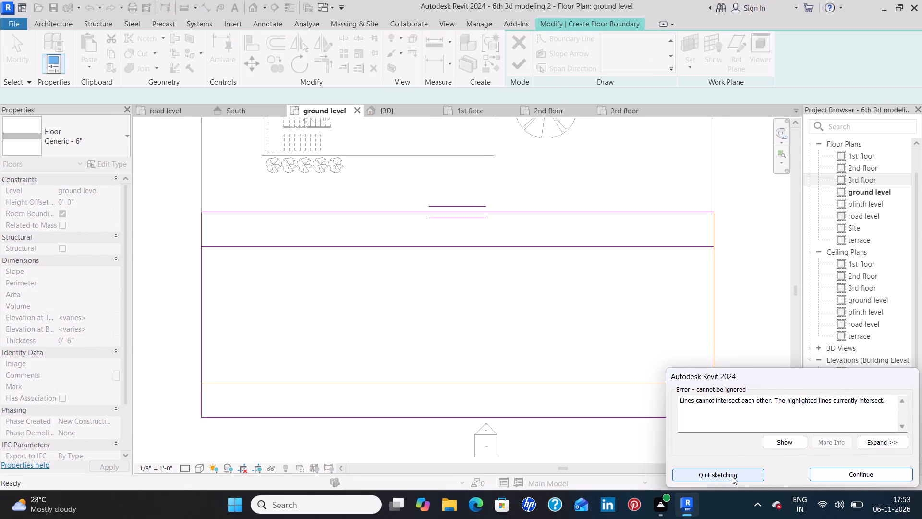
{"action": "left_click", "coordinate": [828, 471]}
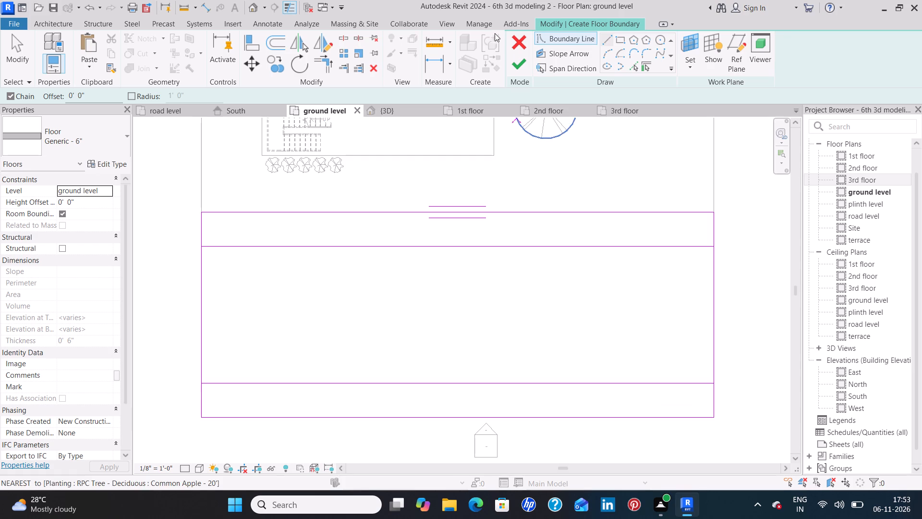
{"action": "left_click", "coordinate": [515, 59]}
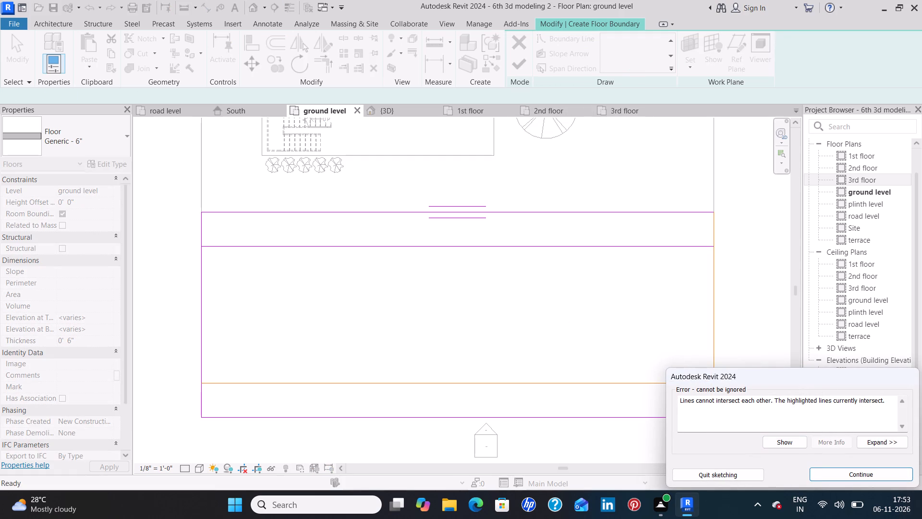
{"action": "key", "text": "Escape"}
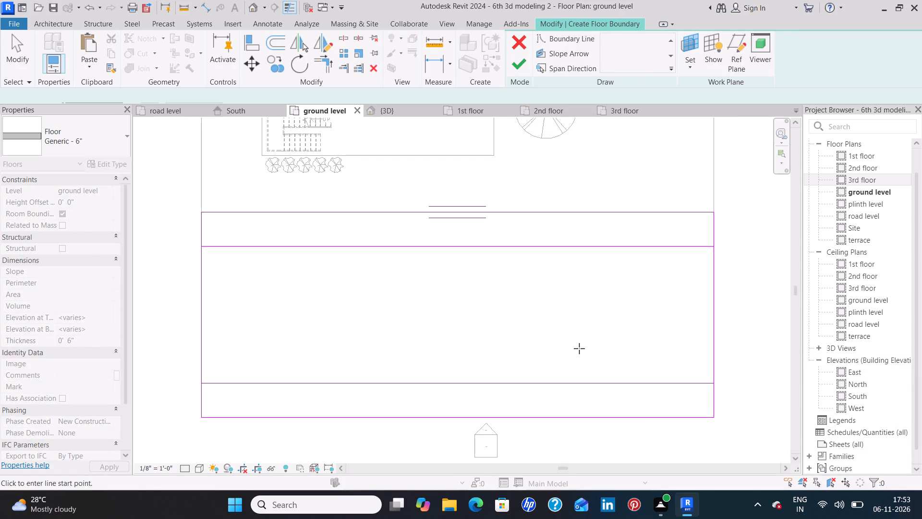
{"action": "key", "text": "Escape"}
Delete one of the overlapping boundary lines between the middle and southern rectangles.
{"action": "left_click", "coordinate": [535, 384]}
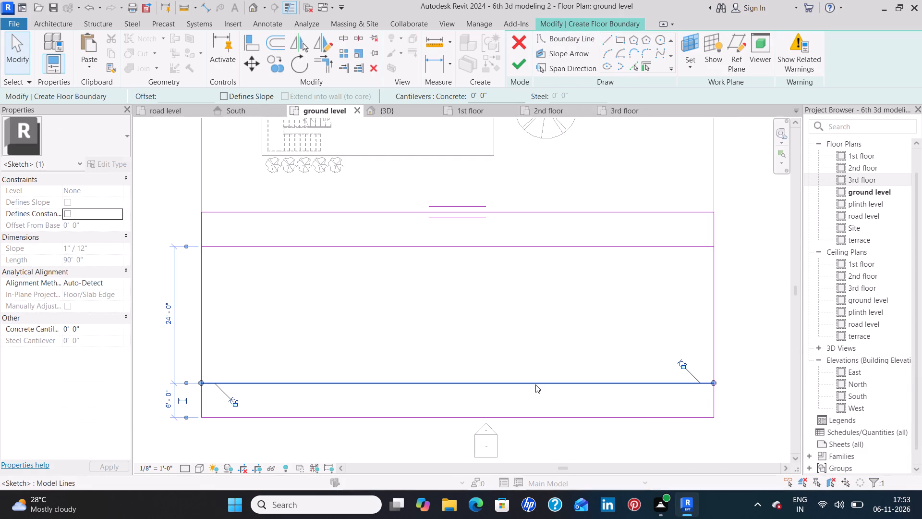
{"action": "key", "text": "Delete"}
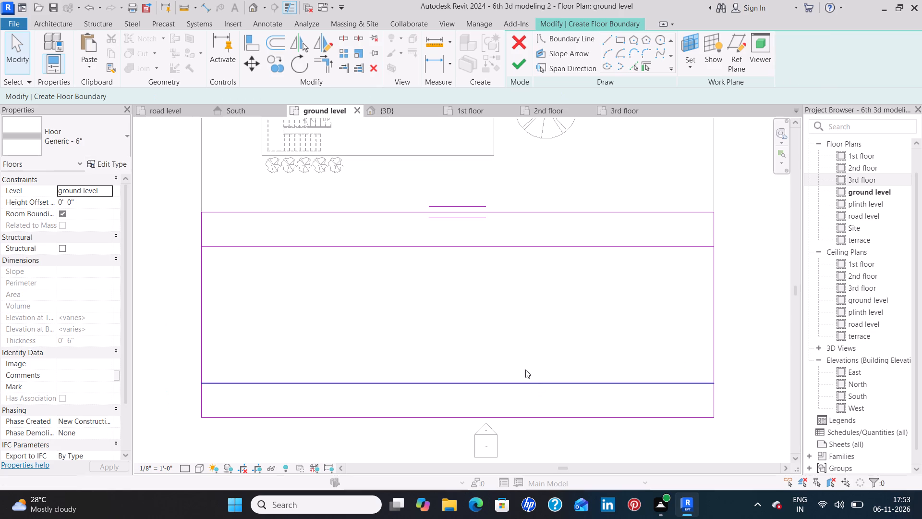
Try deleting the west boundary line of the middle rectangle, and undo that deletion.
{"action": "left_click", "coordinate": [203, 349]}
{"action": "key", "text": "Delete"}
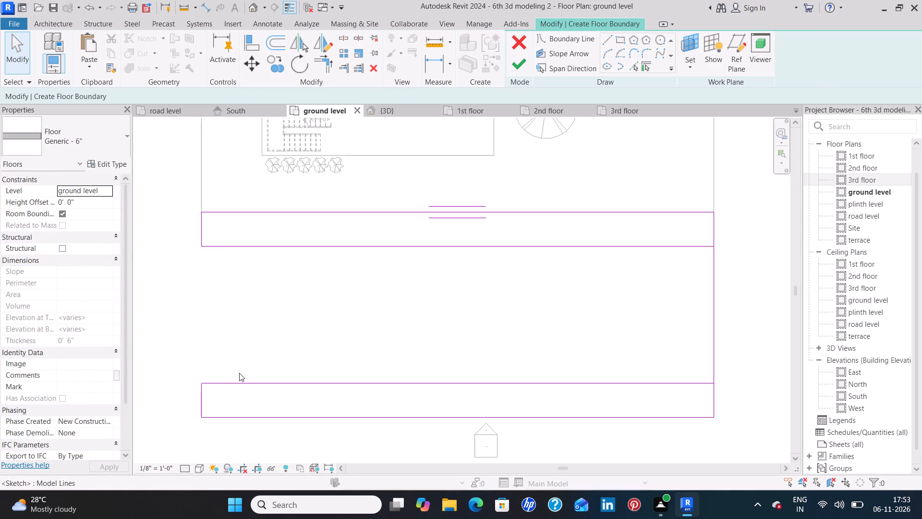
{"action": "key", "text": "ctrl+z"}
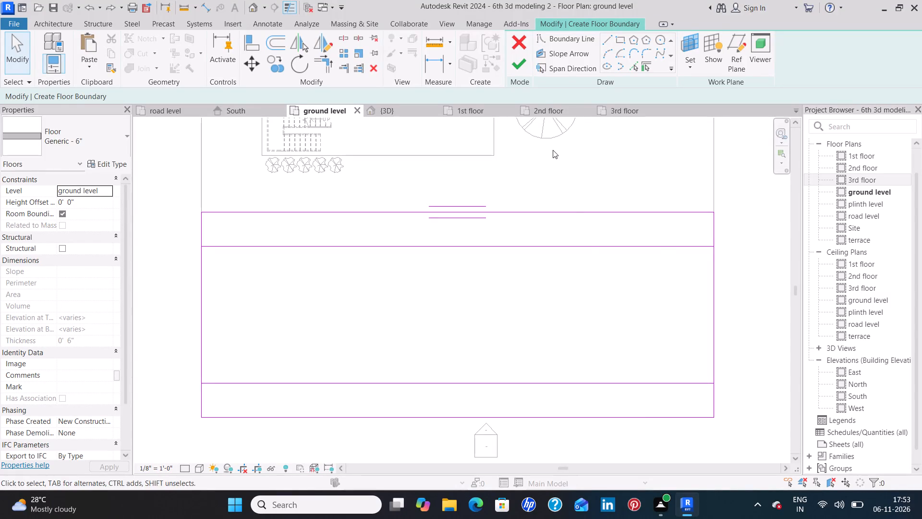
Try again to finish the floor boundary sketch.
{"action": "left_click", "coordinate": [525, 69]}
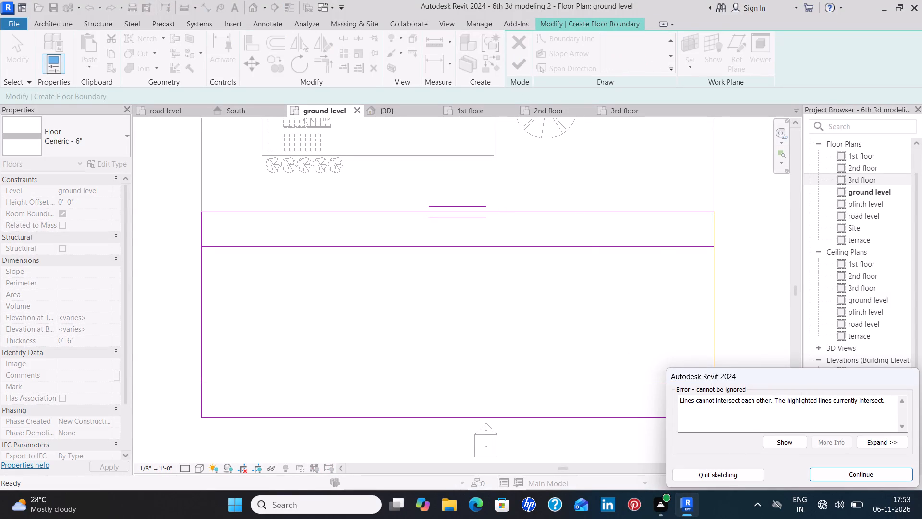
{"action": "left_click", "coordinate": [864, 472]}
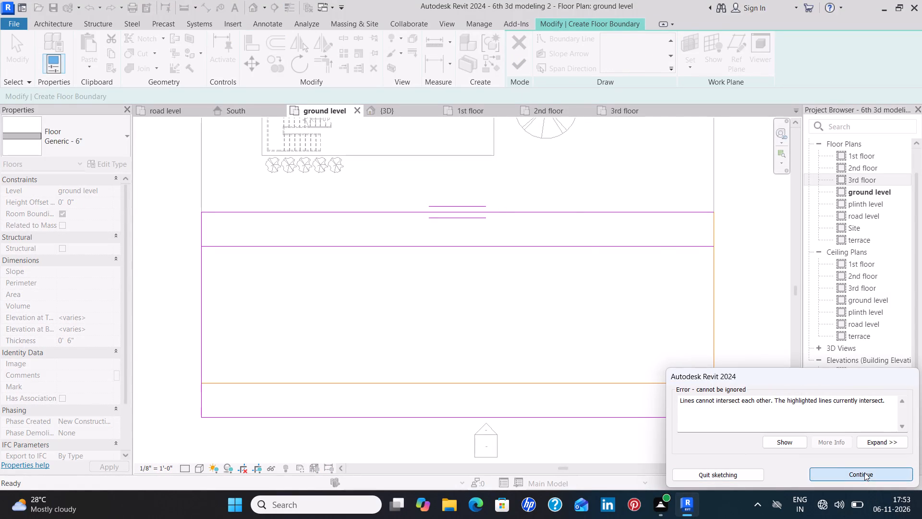
Clear the floor sketch by deleting all remaining boundary lines of the northern, middle and southern rectangles.
{"action": "left_click", "coordinate": [605, 381]}
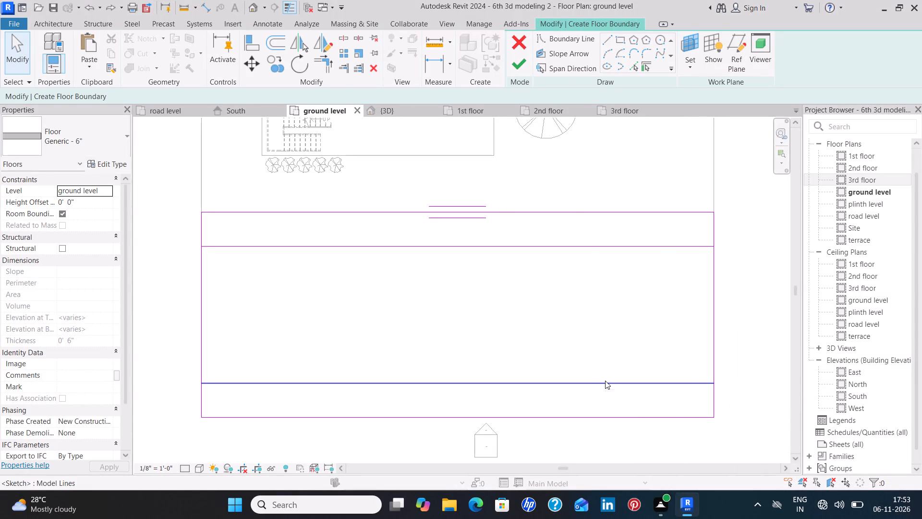
{"action": "key", "text": "Delete"}
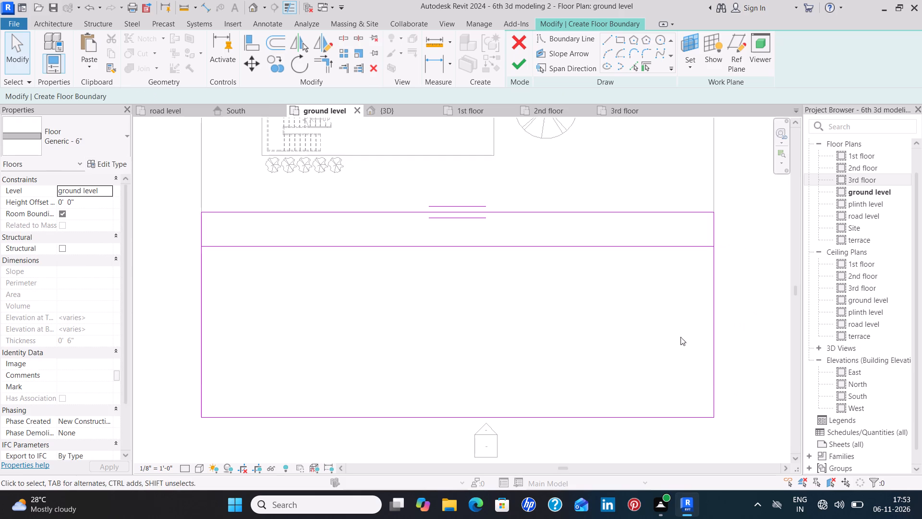
{"action": "left_click", "coordinate": [711, 319]}
{"action": "key", "text": "Delete"}
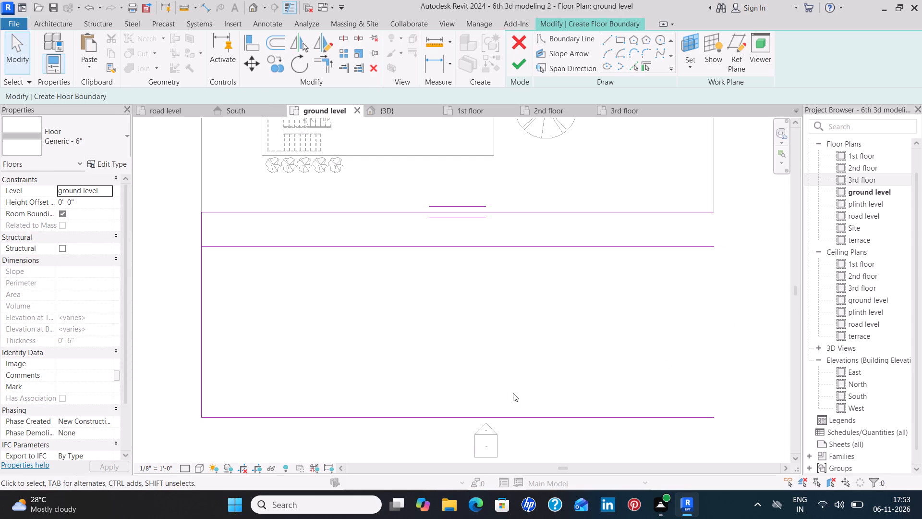
{"action": "left_click", "coordinate": [415, 415]}
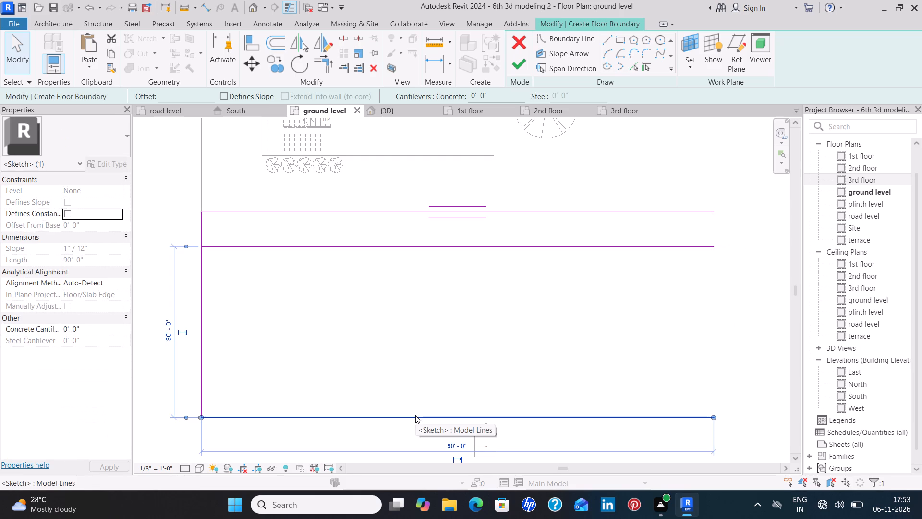
{"action": "key", "text": "Delete"}
{"action": "left_click", "coordinate": [198, 294]}
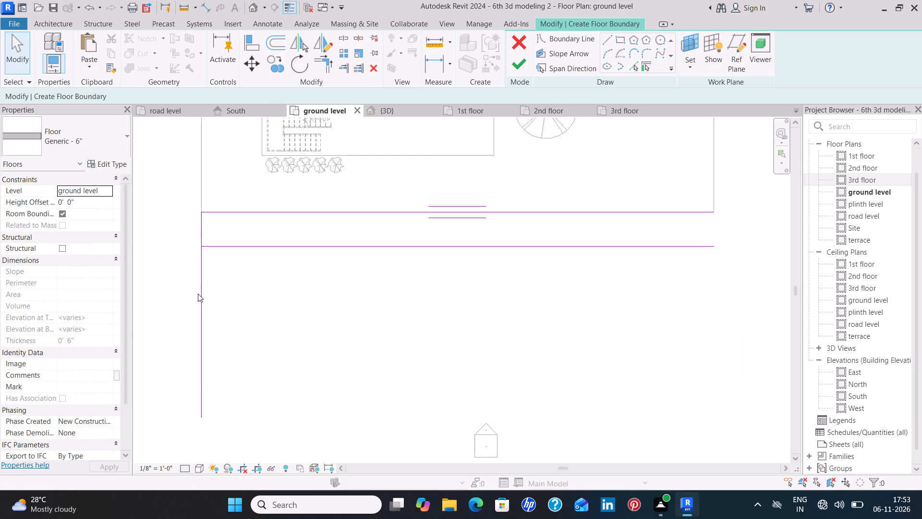
{"action": "key", "text": "Delete"}
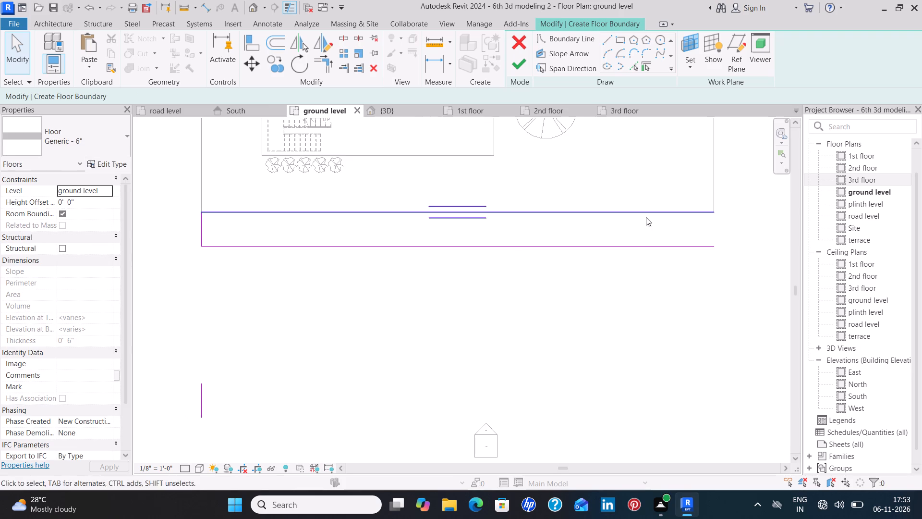
{"action": "left_click", "coordinate": [632, 244]}
{"action": "key", "text": "Delete"}
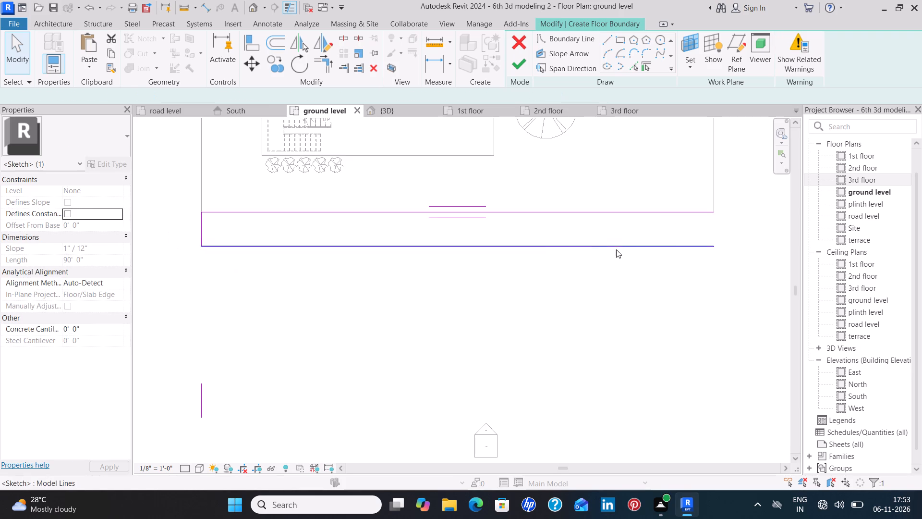
{"action": "left_click", "coordinate": [200, 240]}
{"action": "key", "text": "Delete"}
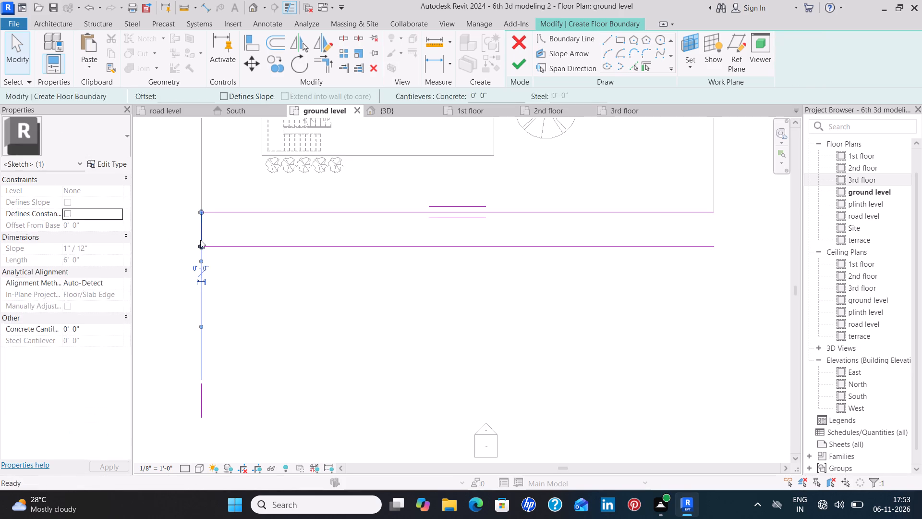
{"action": "left_click", "coordinate": [295, 210]}
{"action": "key", "text": "Delete"}
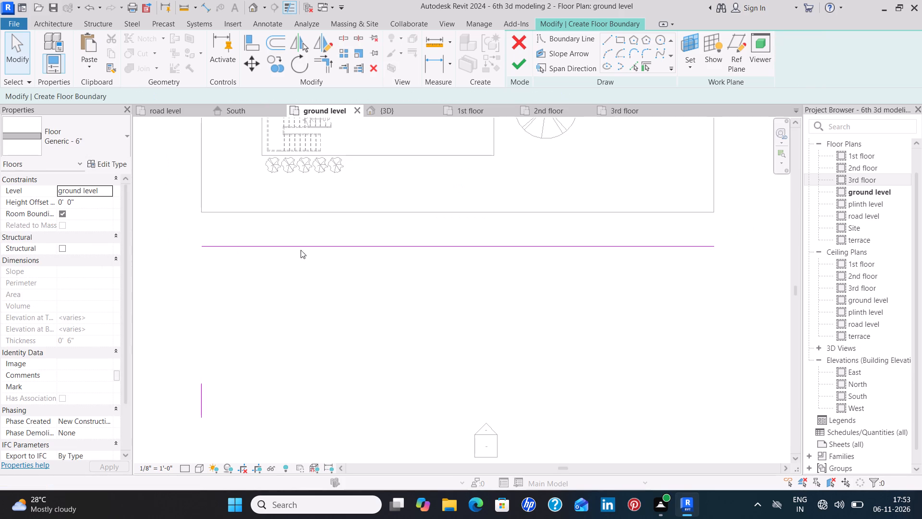
{"action": "left_click", "coordinate": [314, 246]}
{"action": "key", "text": "Delete"}
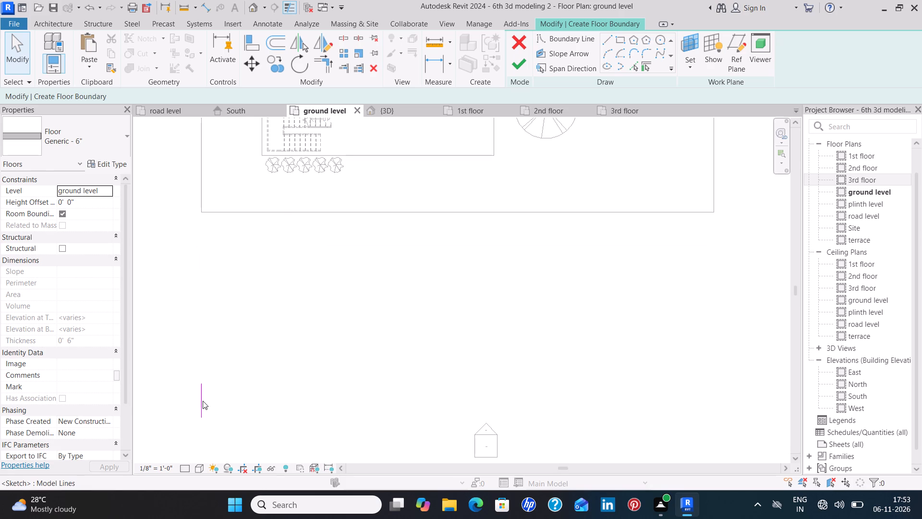
{"action": "left_click", "coordinate": [203, 401]}
{"action": "key", "text": "Delete"}
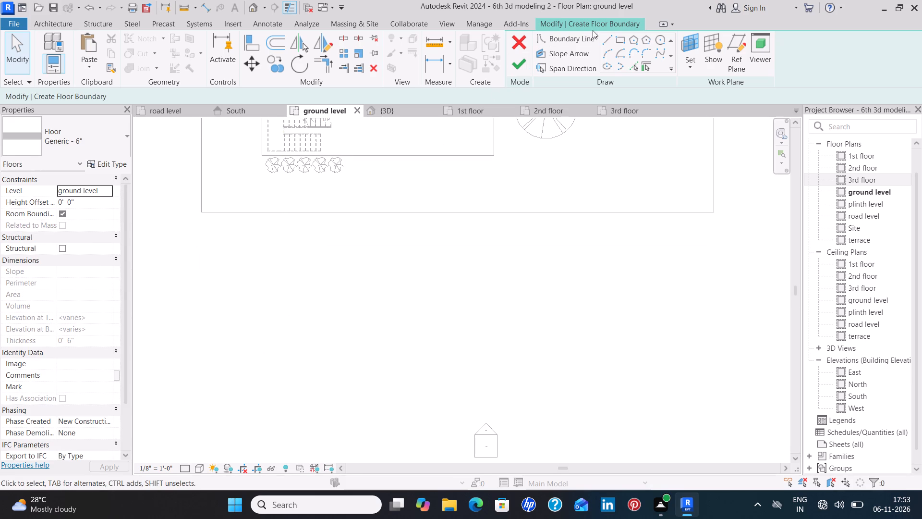
Sketch a boundary rectangle 90' long and about 6'-6" deep along the south edge of the site.
{"action": "left_click", "coordinate": [623, 38]}
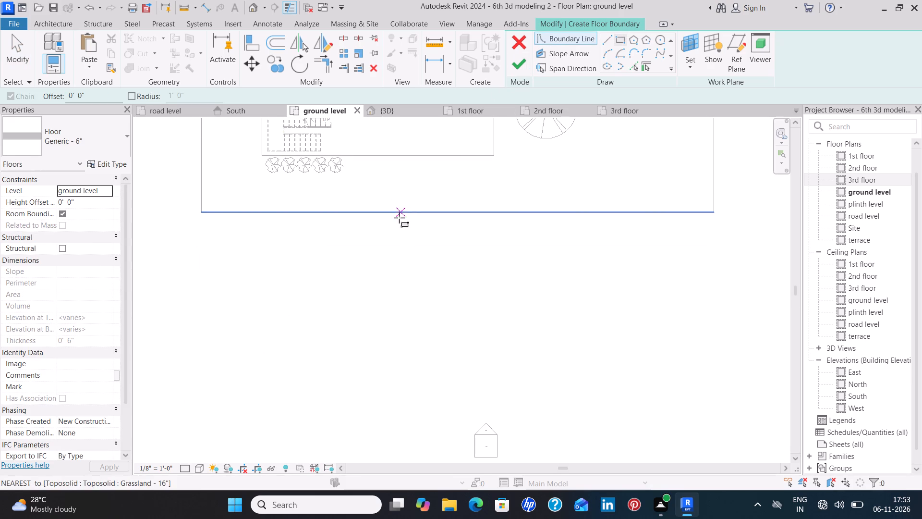
{"action": "left_click", "coordinate": [203, 215]}
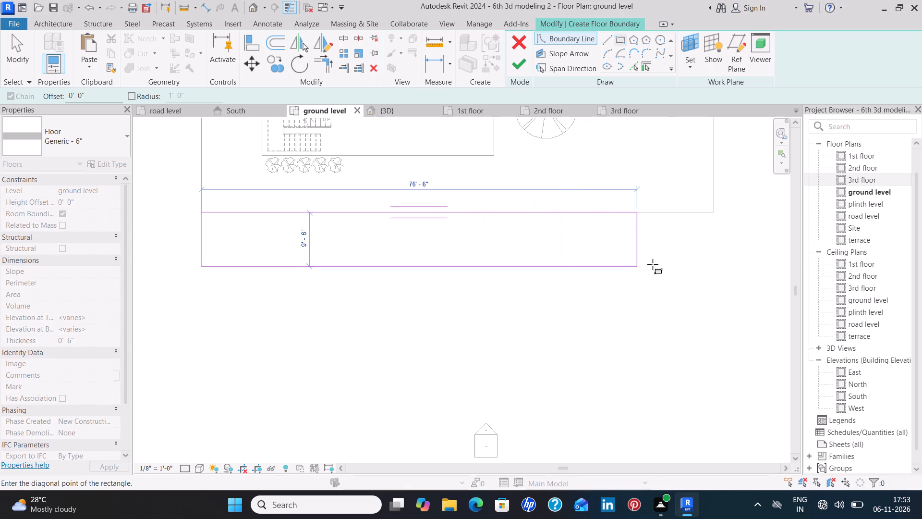
{"action": "left_click", "coordinate": [714, 250]}
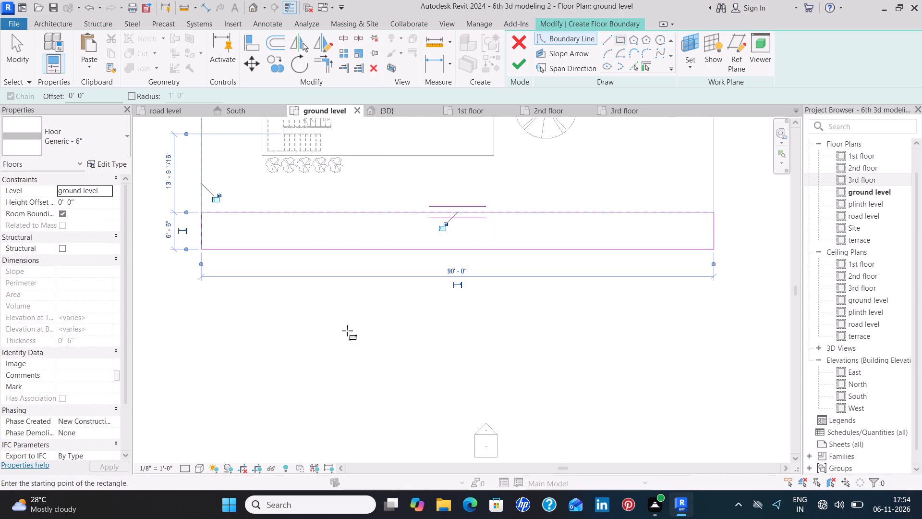
{"action": "key", "text": "Escape"}
{"action": "key", "text": "Escape"}
Set the rectangle's depth to 6' by adjusting its south boundary line.
{"action": "left_click", "coordinate": [227, 249]}
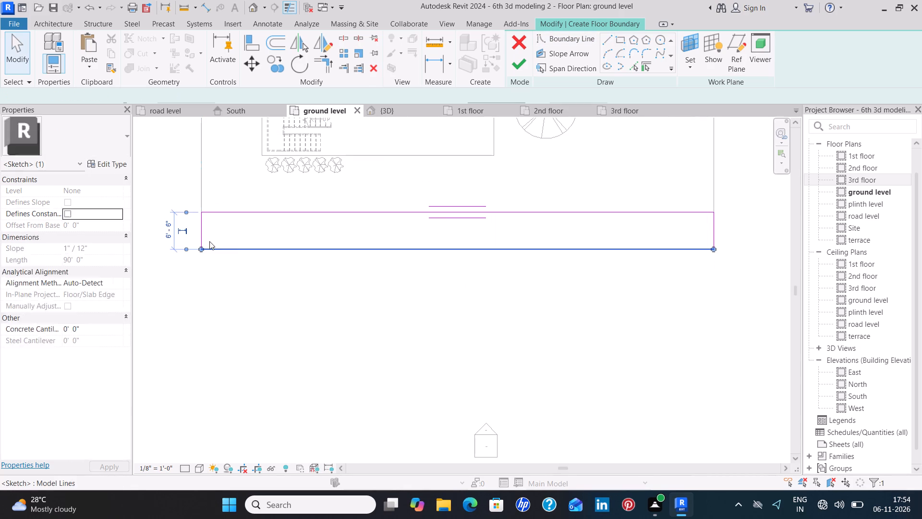
{"action": "left_click", "coordinate": [165, 236]}
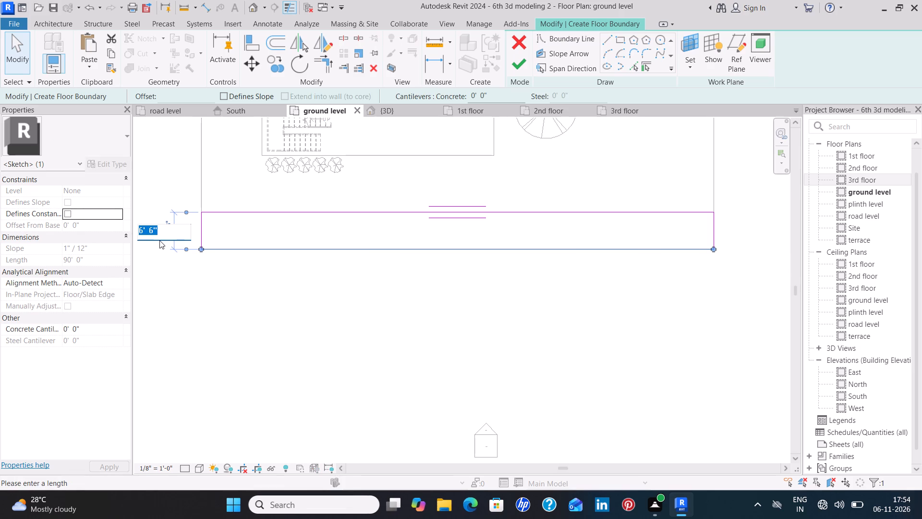
{"action": "key", "text": "Delete"}
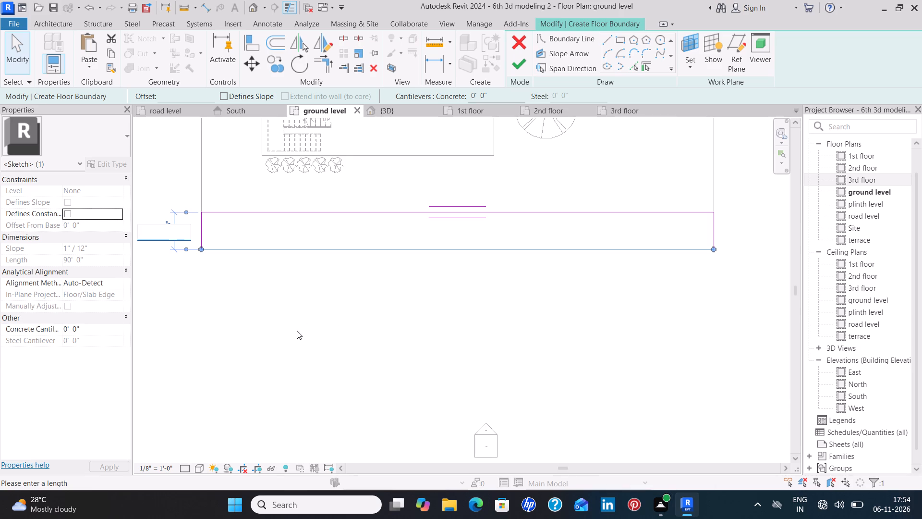
{"action": "key", "text": "6"}
{"action": "key", "text": "apostrophe"}
{"action": "key", "text": "Return"}
{"action": "left_click", "coordinate": [435, 336]}
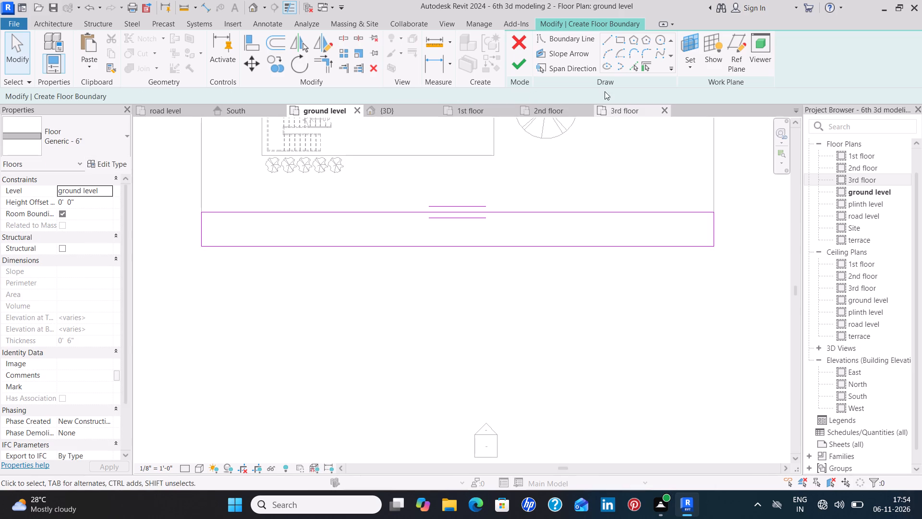
Finish the boundary sketch to create the northern side strip as its own Generic - 6" floor on the ground level.
{"action": "left_click", "coordinate": [516, 65]}
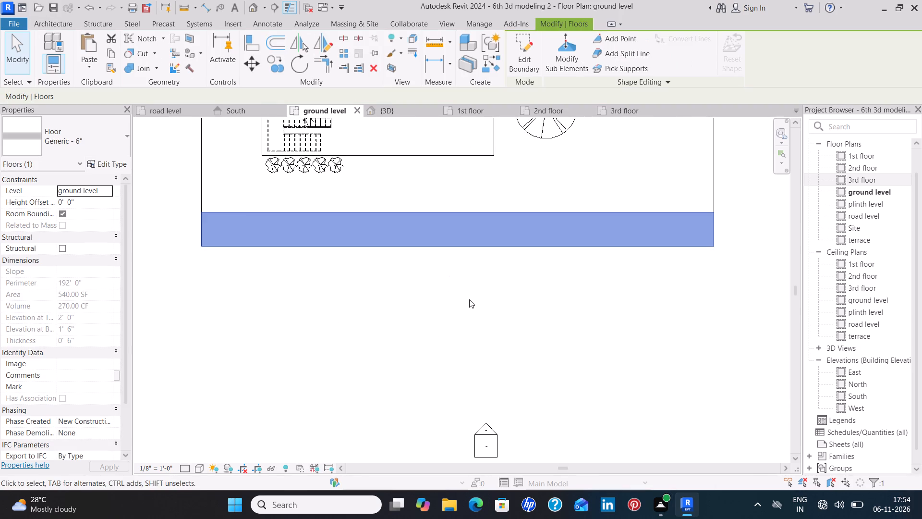
{"action": "left_click", "coordinate": [466, 300]}
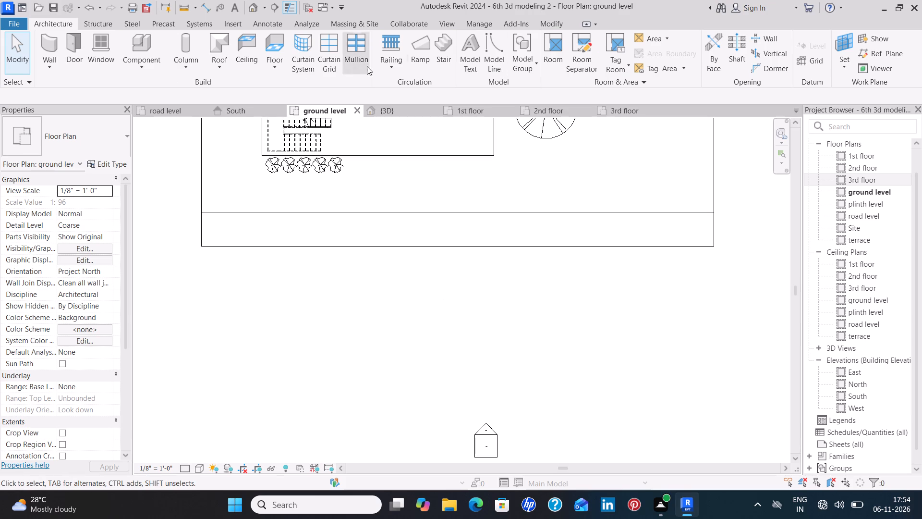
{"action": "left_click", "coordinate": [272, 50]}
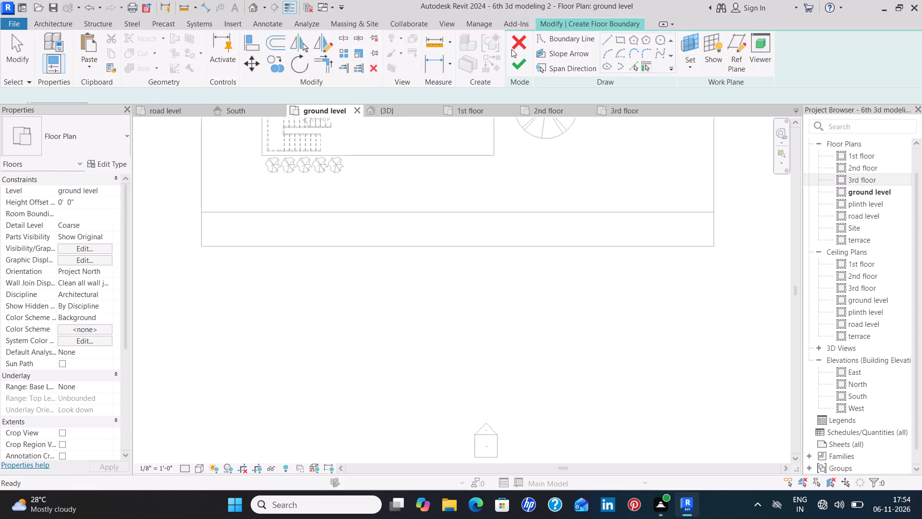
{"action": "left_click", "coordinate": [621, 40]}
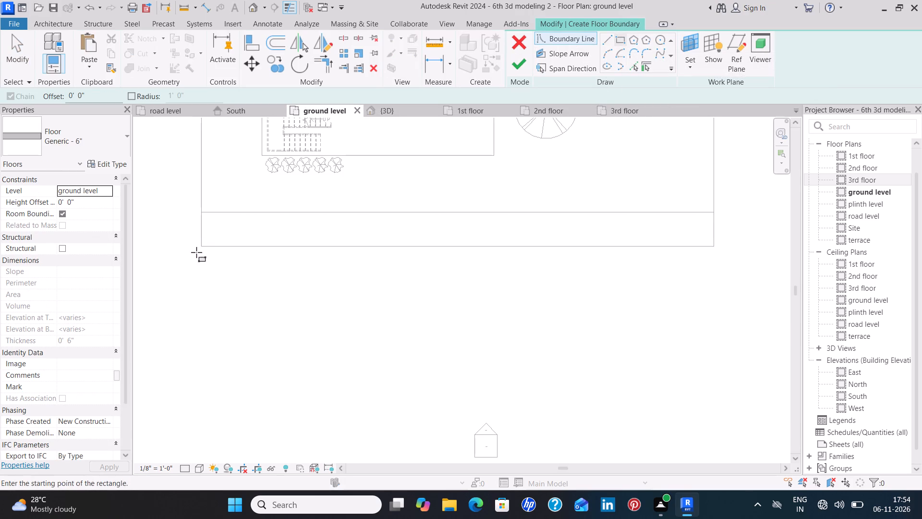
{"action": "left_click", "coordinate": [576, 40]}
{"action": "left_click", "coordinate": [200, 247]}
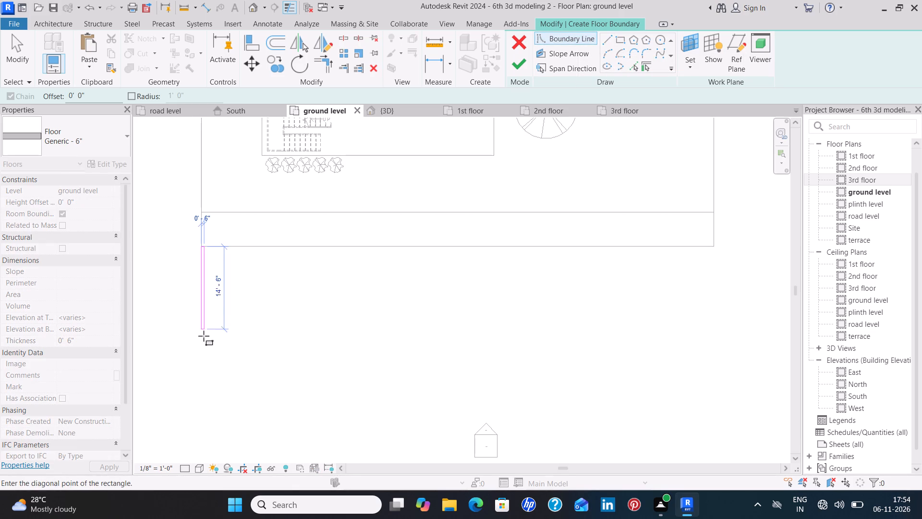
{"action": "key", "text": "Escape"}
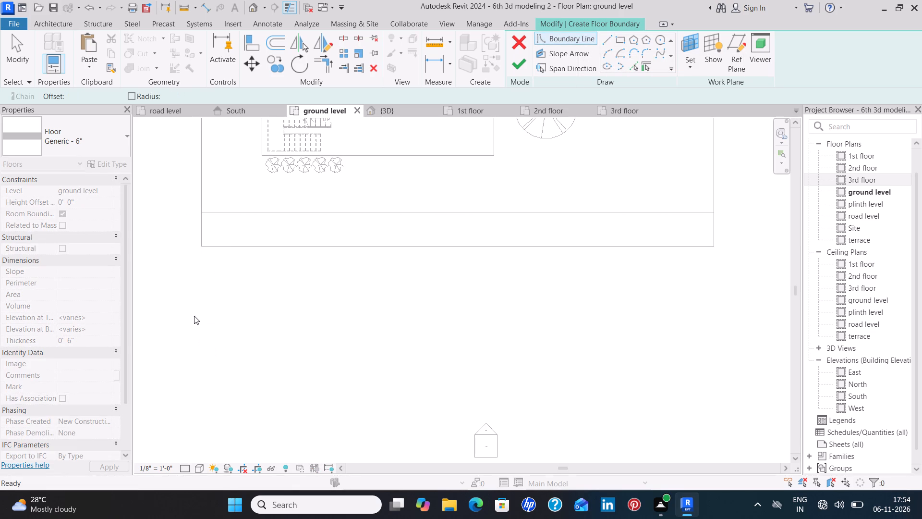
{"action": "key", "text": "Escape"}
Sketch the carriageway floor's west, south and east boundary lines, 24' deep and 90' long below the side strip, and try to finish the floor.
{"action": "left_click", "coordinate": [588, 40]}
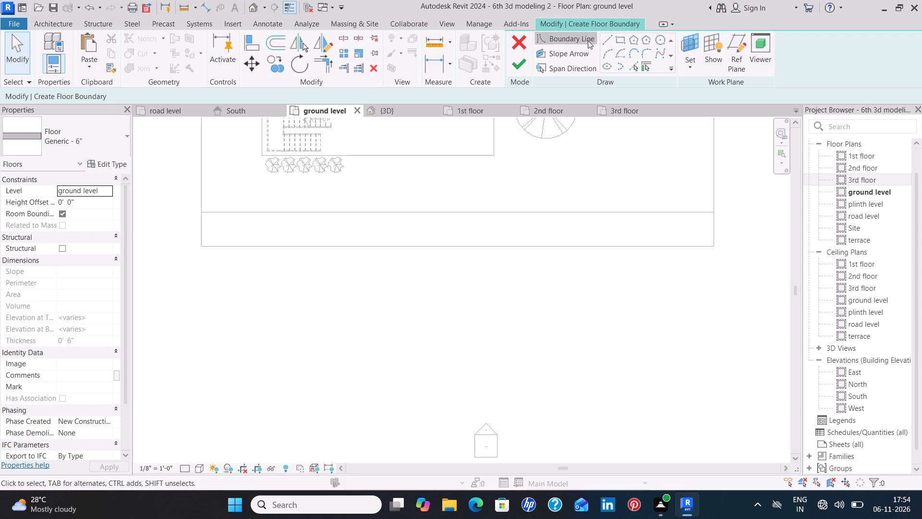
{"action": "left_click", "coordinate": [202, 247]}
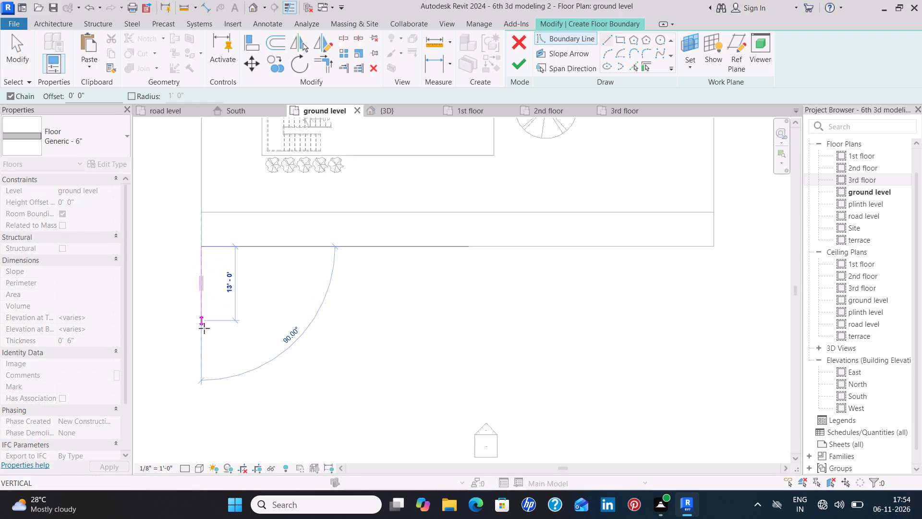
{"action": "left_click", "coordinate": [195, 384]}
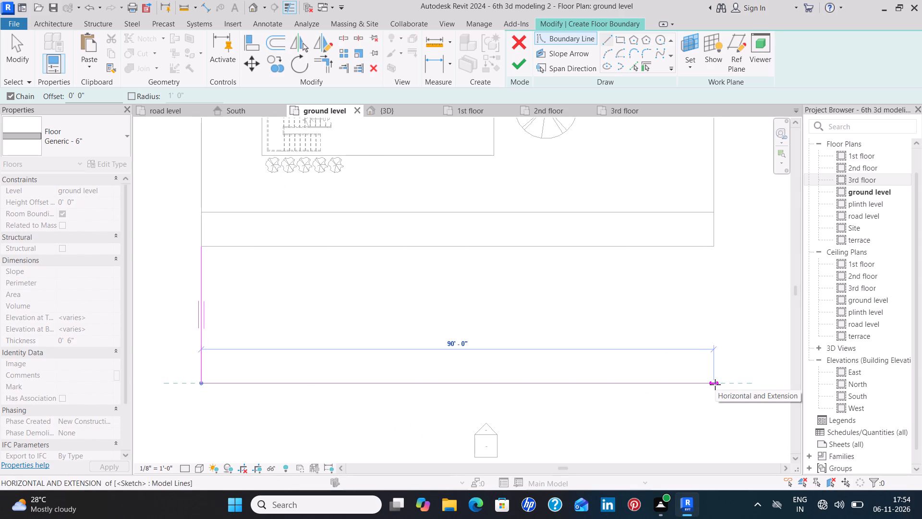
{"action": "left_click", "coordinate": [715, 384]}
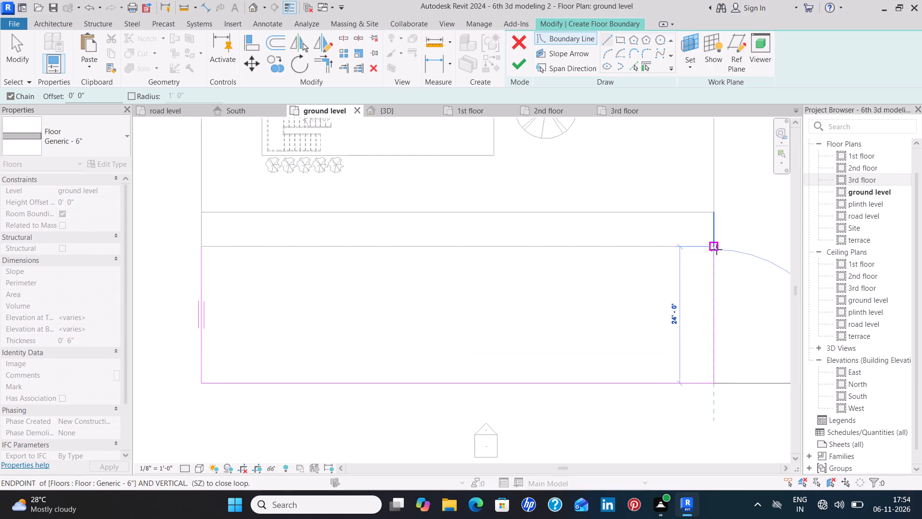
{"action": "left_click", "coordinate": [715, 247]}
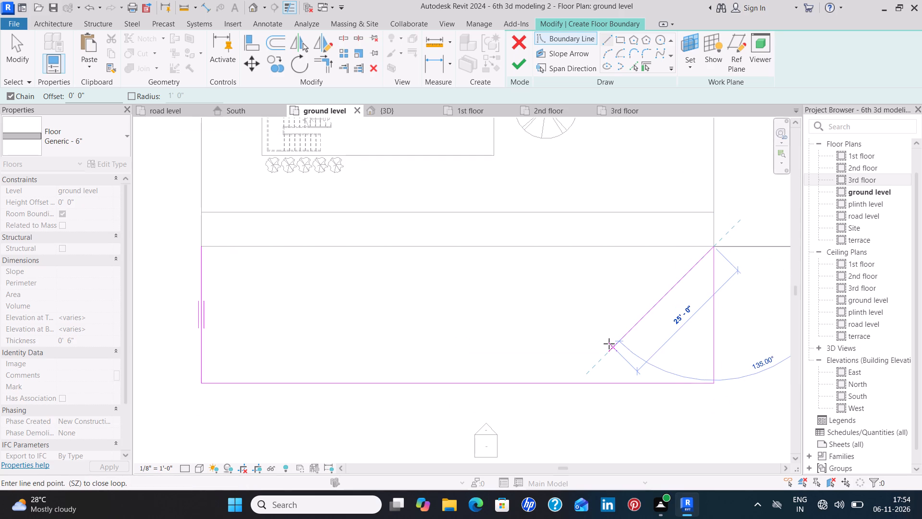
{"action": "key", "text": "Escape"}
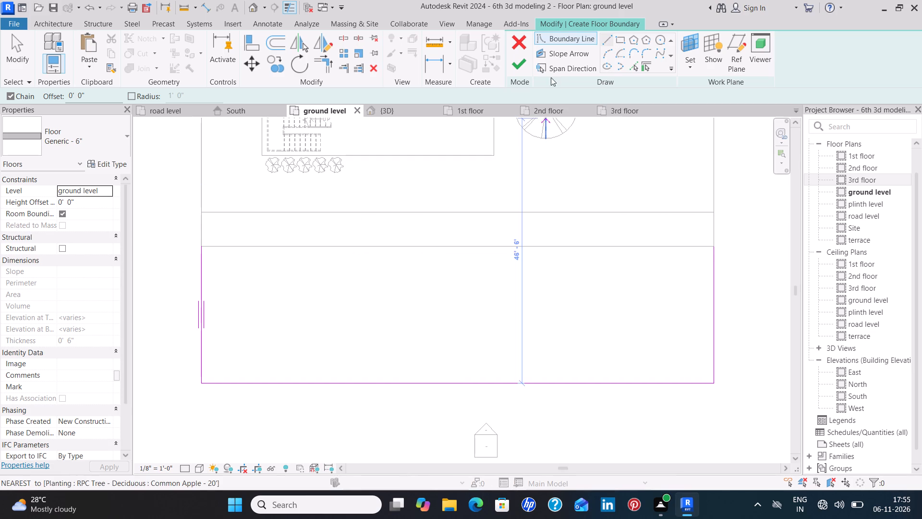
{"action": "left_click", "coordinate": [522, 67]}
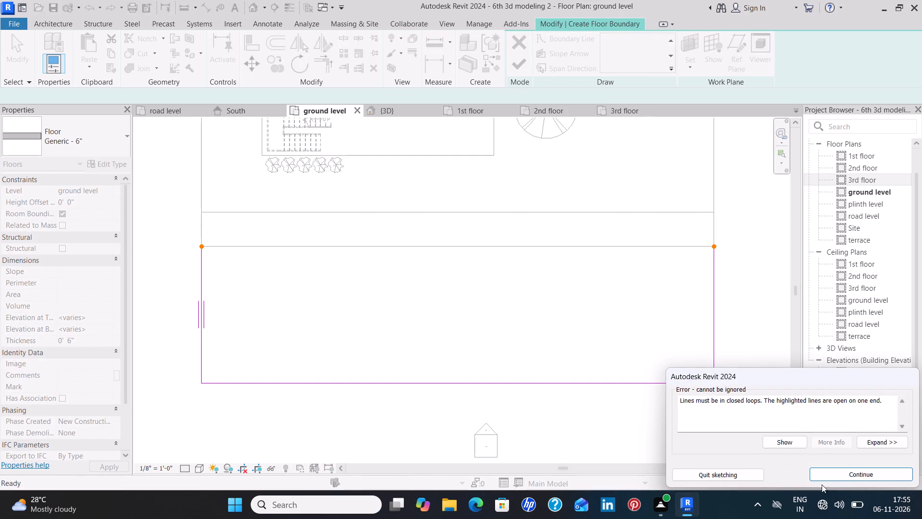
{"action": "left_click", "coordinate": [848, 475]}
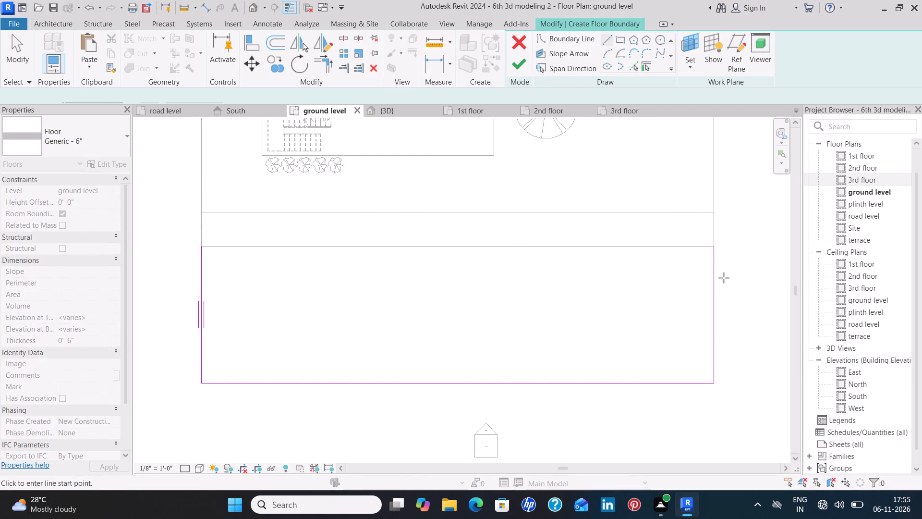
Examine the northeast and northwest corners of the carriageway sketch, where its side boundary lines meet the side strip.
{"action": "left_click", "coordinate": [716, 254]}
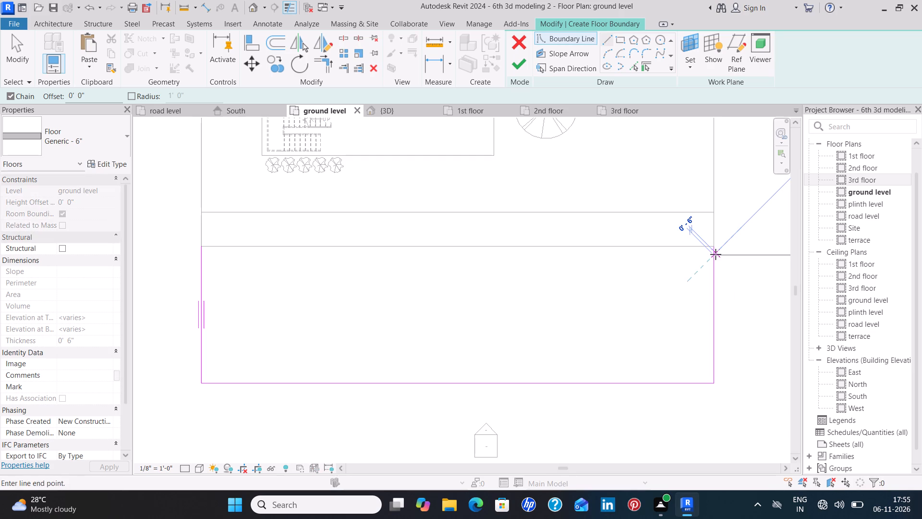
{"action": "scroll", "coordinate": [715, 253], "scroll_direction": "up", "scroll_amount": 3}
{"action": "key", "text": "Escape"}
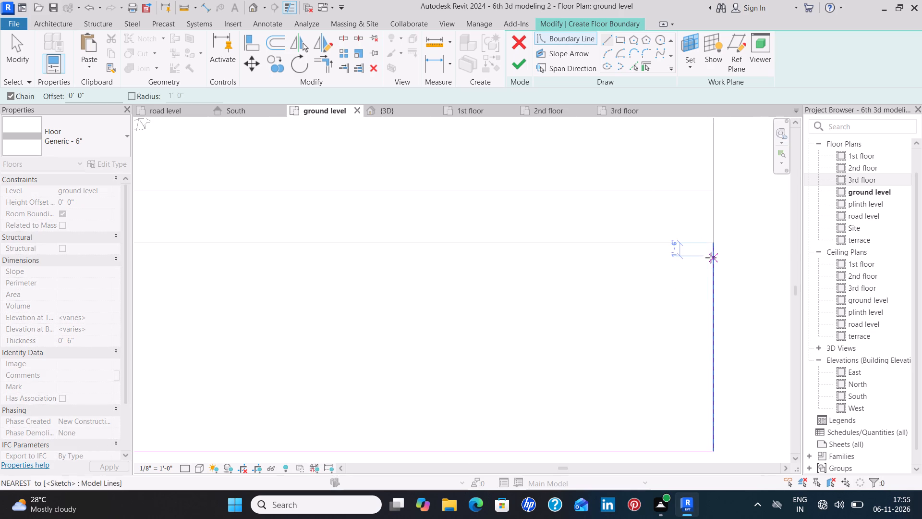
{"action": "key", "text": "Escape"}
{"action": "scroll", "coordinate": [722, 253], "scroll_direction": "up", "scroll_amount": 13}
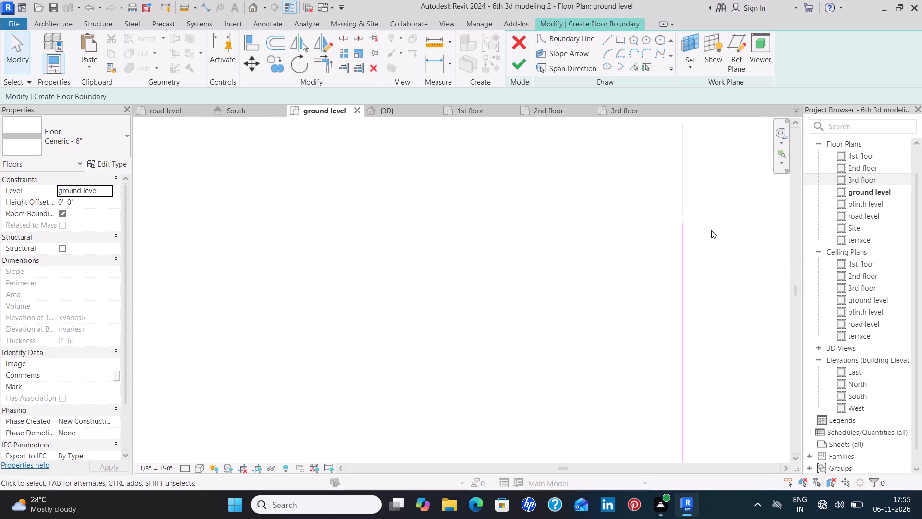
{"action": "scroll", "coordinate": [709, 229], "scroll_direction": "up", "scroll_amount": 4}
{"action": "scroll", "coordinate": [666, 214], "scroll_direction": "up", "scroll_amount": 13}
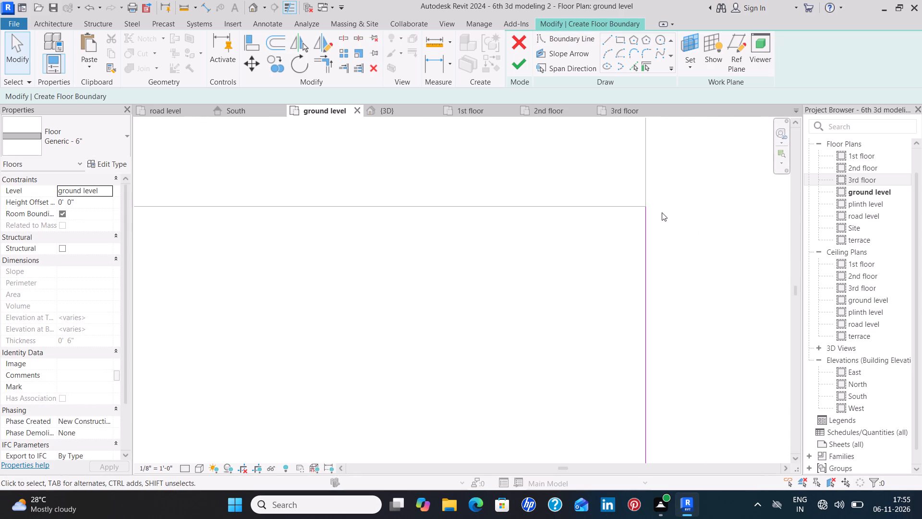
{"action": "middle_click_drag", "start_coordinate": [650, 205], "coordinate": [655, 266]}
{"action": "scroll", "coordinate": [651, 265], "scroll_direction": "up", "scroll_amount": 8}
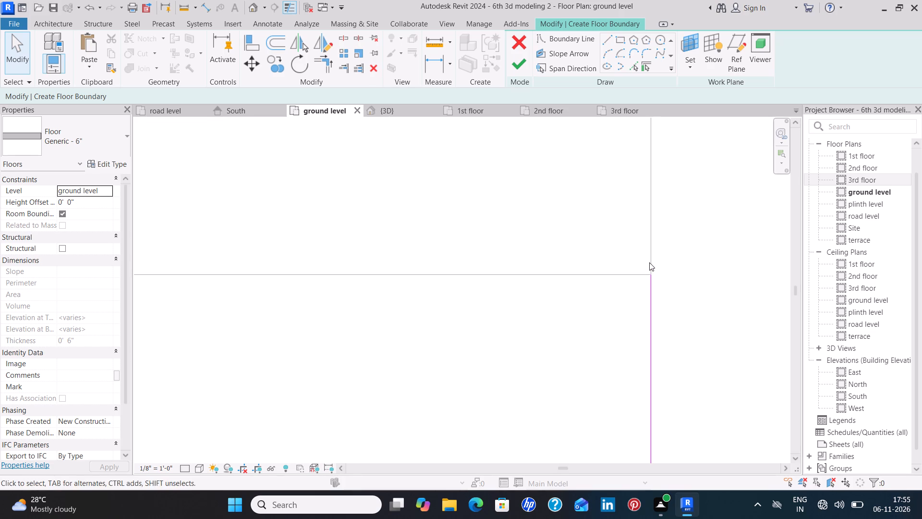
{"action": "scroll", "coordinate": [649, 262], "scroll_direction": "up", "scroll_amount": 4}
{"action": "left_click", "coordinate": [656, 323]}
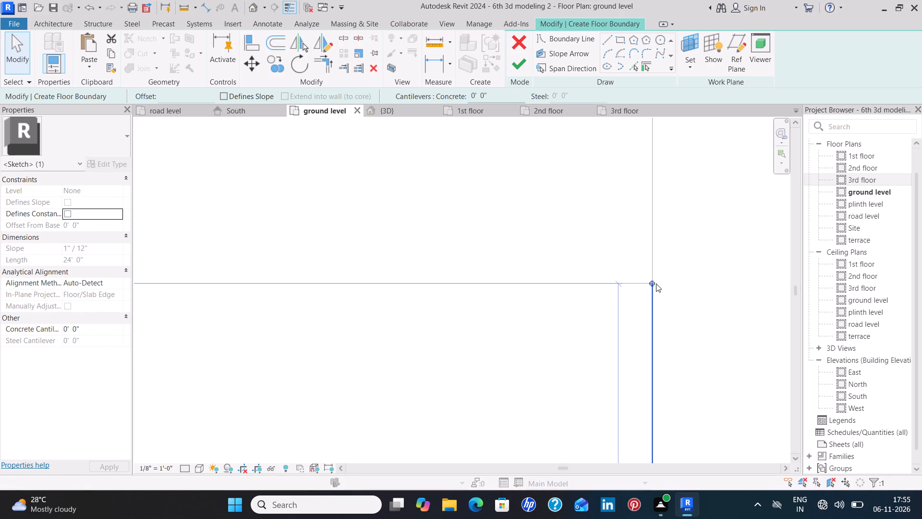
{"action": "scroll", "coordinate": [652, 281], "scroll_direction": "up", "scroll_amount": 8}
{"action": "left_click", "coordinate": [651, 287]}
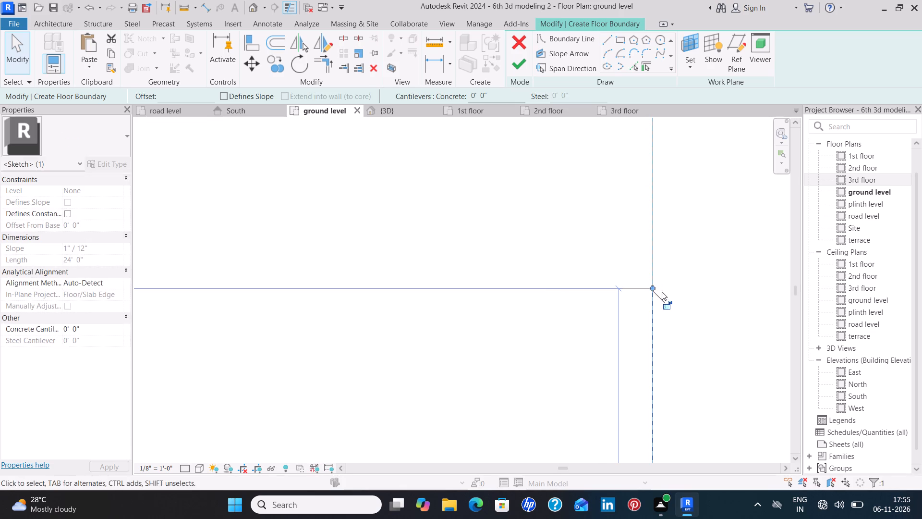
{"action": "scroll", "coordinate": [708, 276], "scroll_direction": "down", "scroll_amount": 8}
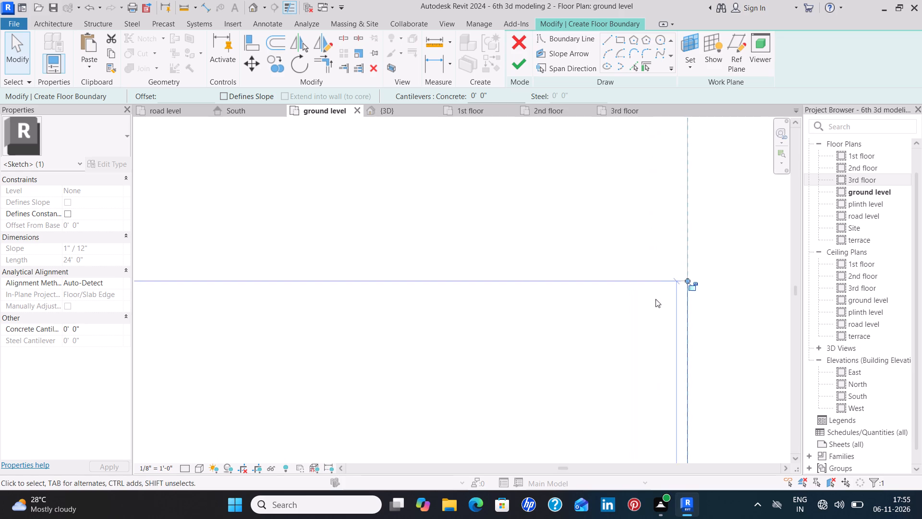
{"action": "scroll", "coordinate": [560, 335], "scroll_direction": "down", "scroll_amount": 4}
{"action": "scroll", "coordinate": [405, 337], "scroll_direction": "down", "scroll_amount": 8}
{"action": "middle_click_drag", "start_coordinate": [375, 307], "coordinate": [624, 256]}
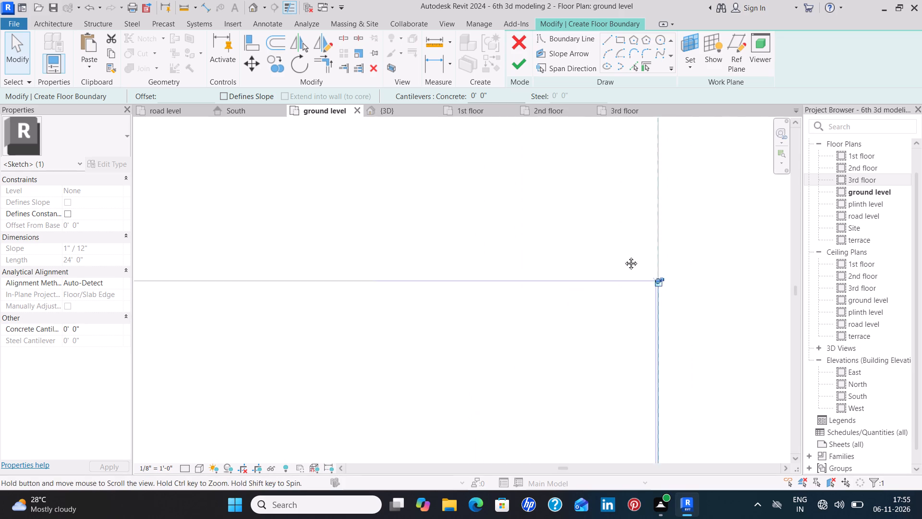
{"action": "middle_click_drag", "start_coordinate": [624, 256], "coordinate": [639, 254]}
{"action": "scroll", "coordinate": [639, 255], "scroll_direction": "down", "scroll_amount": 19}
{"action": "scroll", "coordinate": [612, 267], "scroll_direction": "down", "scroll_amount": 3}
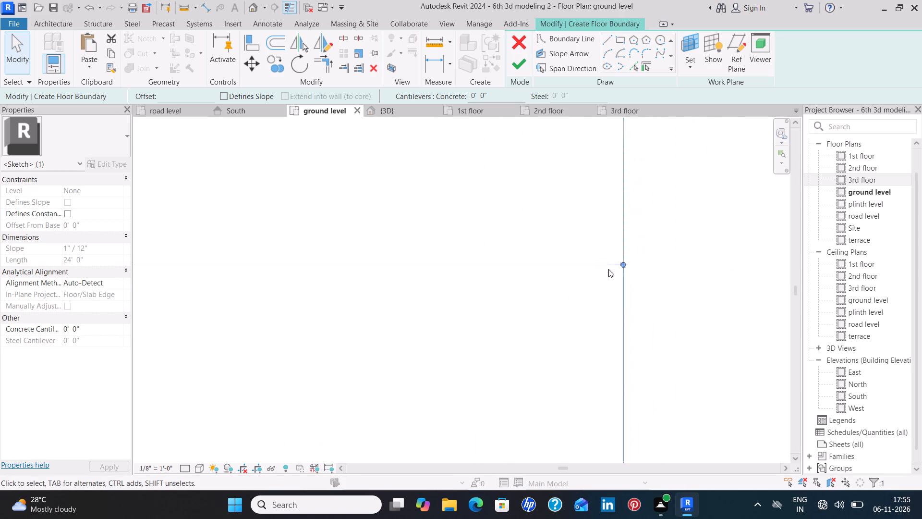
{"action": "scroll", "coordinate": [608, 269], "scroll_direction": "down", "scroll_amount": 2}
{"action": "scroll", "coordinate": [448, 330], "scroll_direction": "down", "scroll_amount": 8}
{"action": "middle_click", "coordinate": [428, 319]}
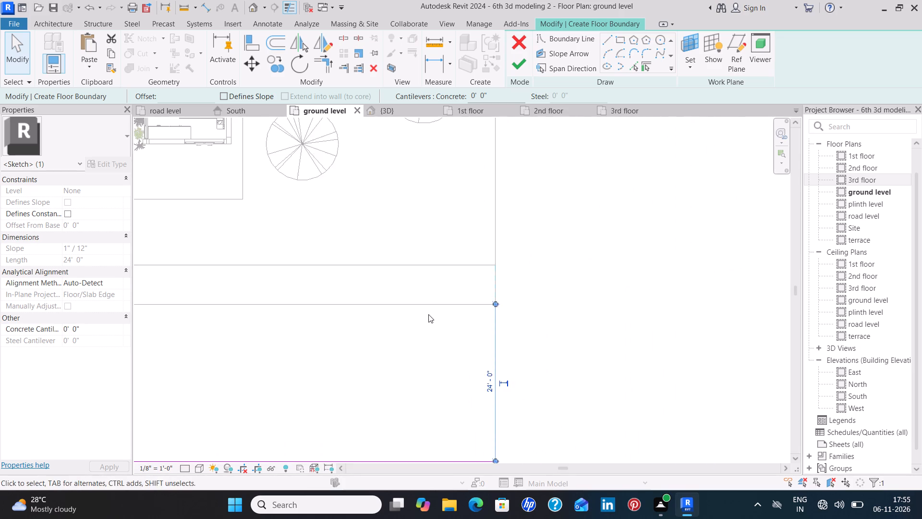
{"action": "scroll", "coordinate": [428, 314], "scroll_direction": "down", "scroll_amount": 4}
{"action": "middle_click_drag", "start_coordinate": [428, 314], "coordinate": [663, 284]}
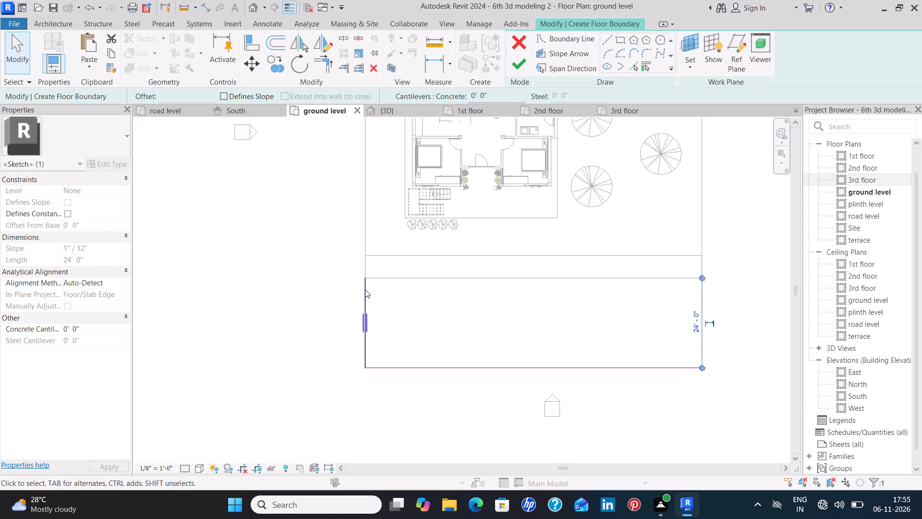
{"action": "scroll", "coordinate": [362, 279], "scroll_direction": "up", "scroll_amount": 4}
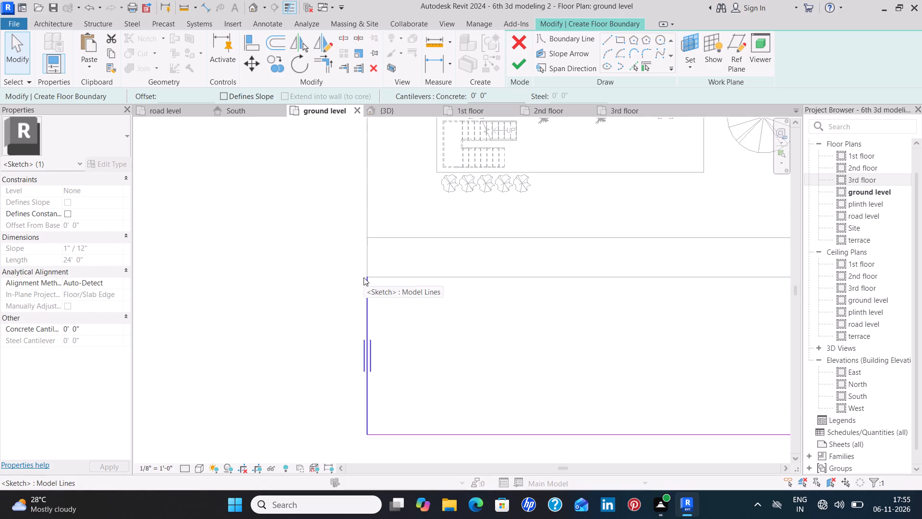
{"action": "scroll", "coordinate": [366, 277], "scroll_direction": "up", "scroll_amount": 3}
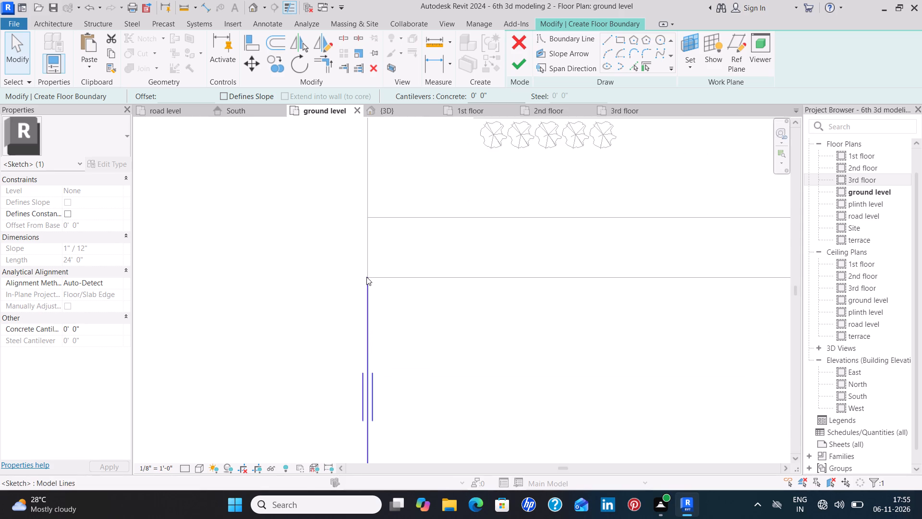
{"action": "scroll", "coordinate": [366, 277], "scroll_direction": "up", "scroll_amount": 5}
{"action": "key", "text": "Escape"}
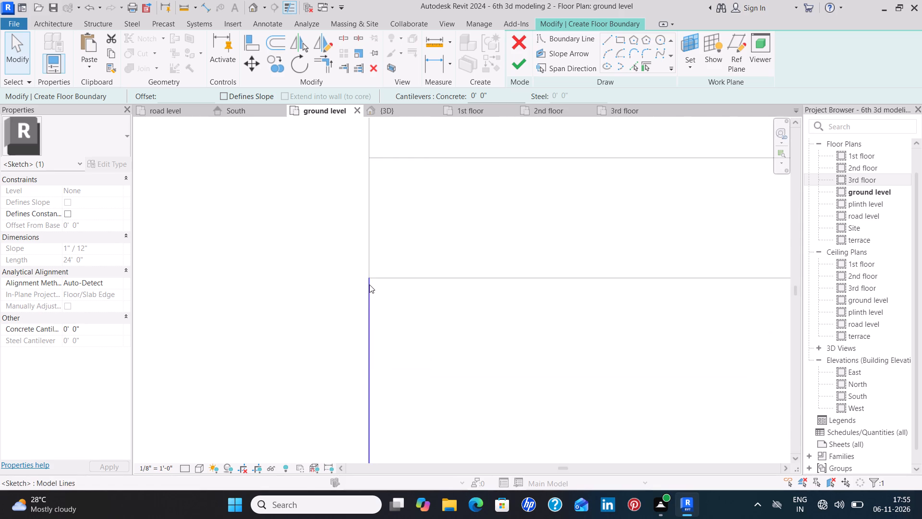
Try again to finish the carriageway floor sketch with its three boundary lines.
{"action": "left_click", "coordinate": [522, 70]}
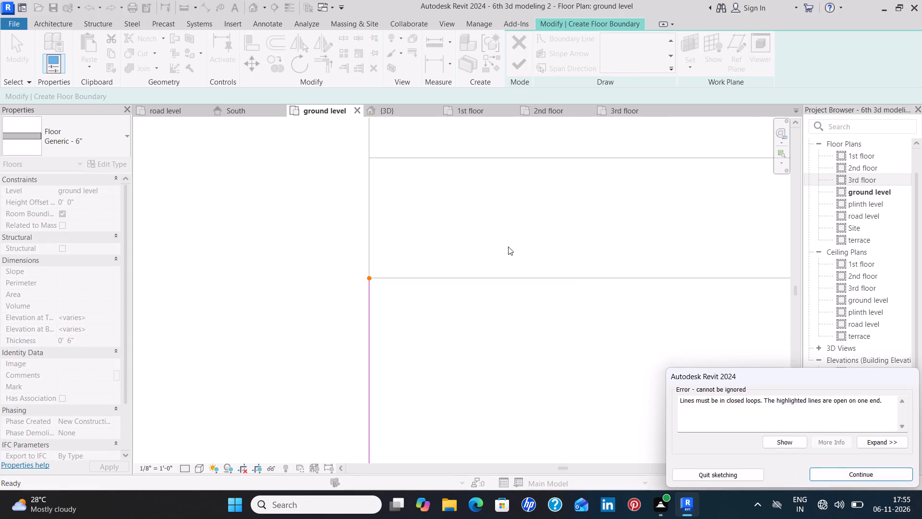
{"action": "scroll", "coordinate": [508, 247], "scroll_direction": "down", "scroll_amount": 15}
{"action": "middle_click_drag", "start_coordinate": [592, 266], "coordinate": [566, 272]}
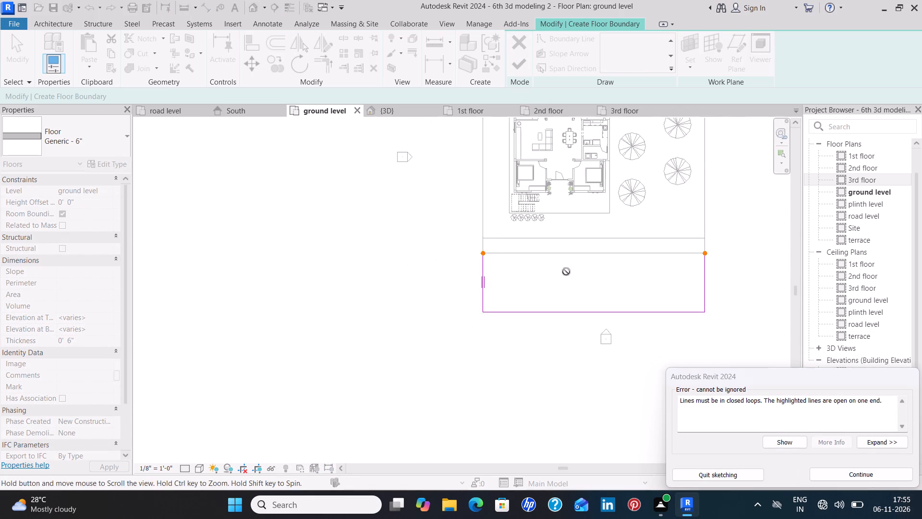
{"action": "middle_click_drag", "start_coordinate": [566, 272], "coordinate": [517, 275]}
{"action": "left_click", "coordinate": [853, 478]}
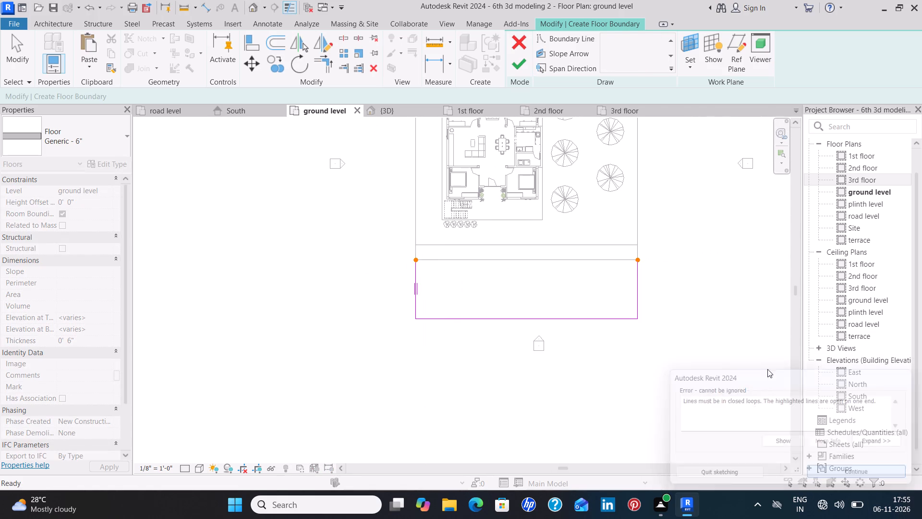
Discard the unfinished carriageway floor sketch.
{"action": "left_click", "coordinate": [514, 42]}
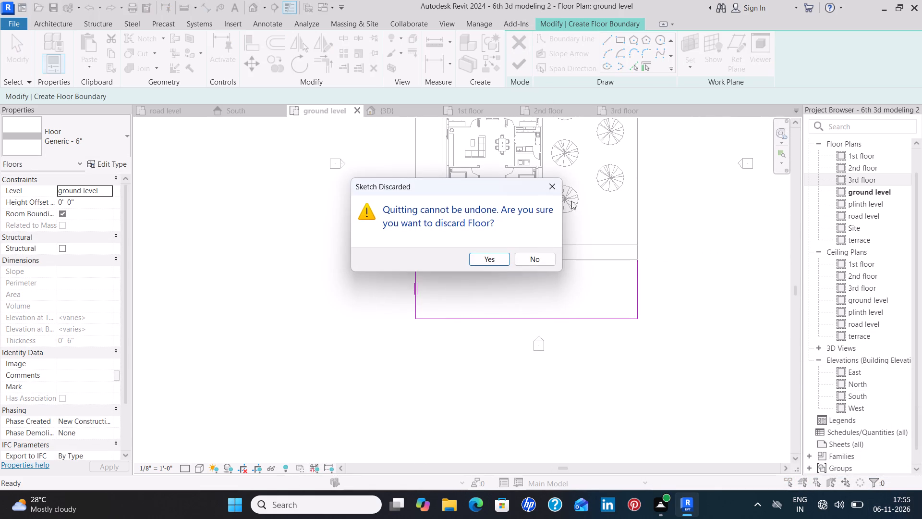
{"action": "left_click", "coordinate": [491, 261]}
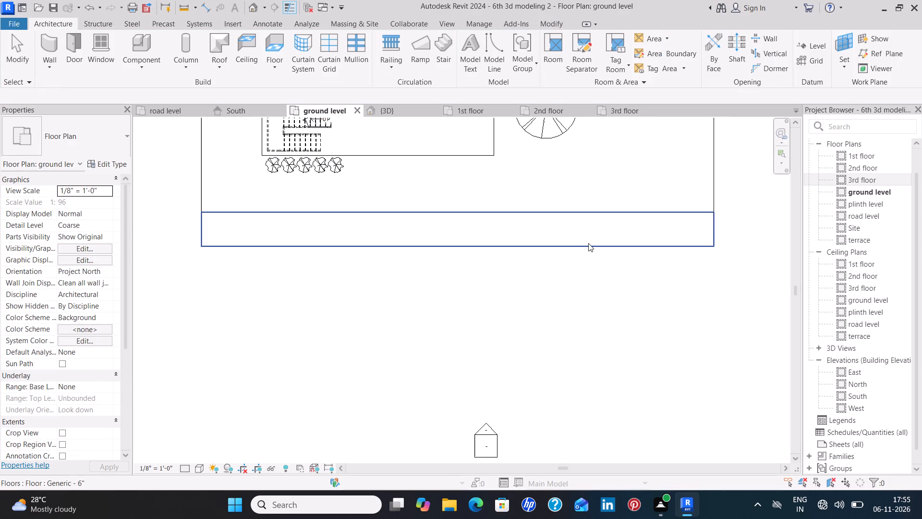
Delete the northern side strip floor along the south edge of the site.
{"action": "left_click", "coordinate": [589, 244]}
{"action": "key", "text": "Delete"}
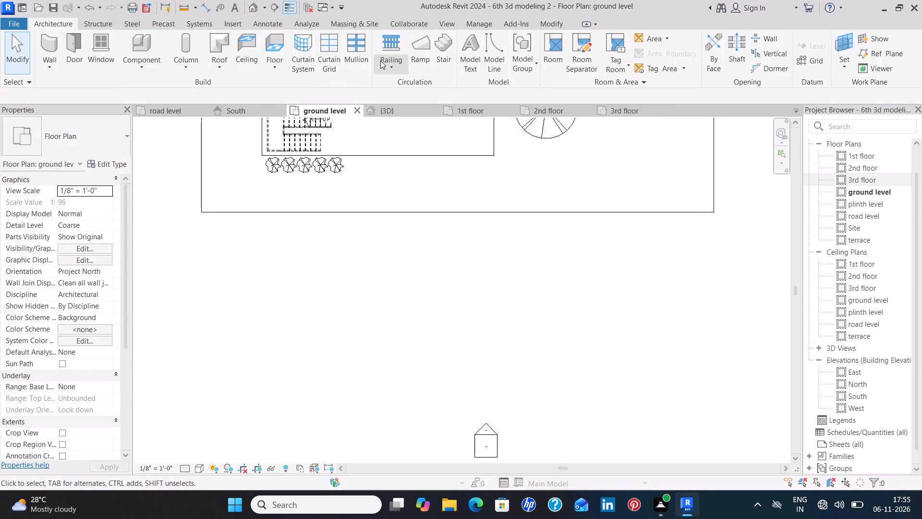
Start a new Generic - 6" floor boundary sketch on the ground level.
{"action": "left_click", "coordinate": [273, 43]}
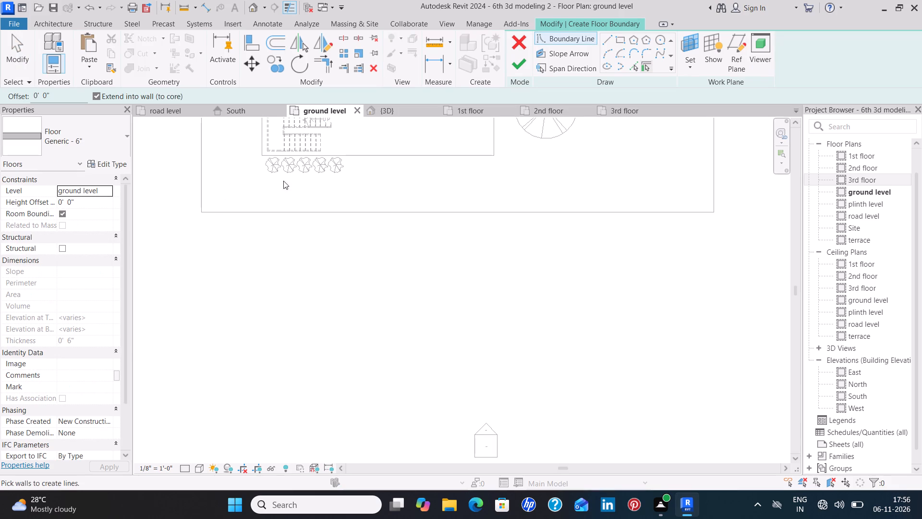
{"action": "left_click", "coordinate": [552, 38]}
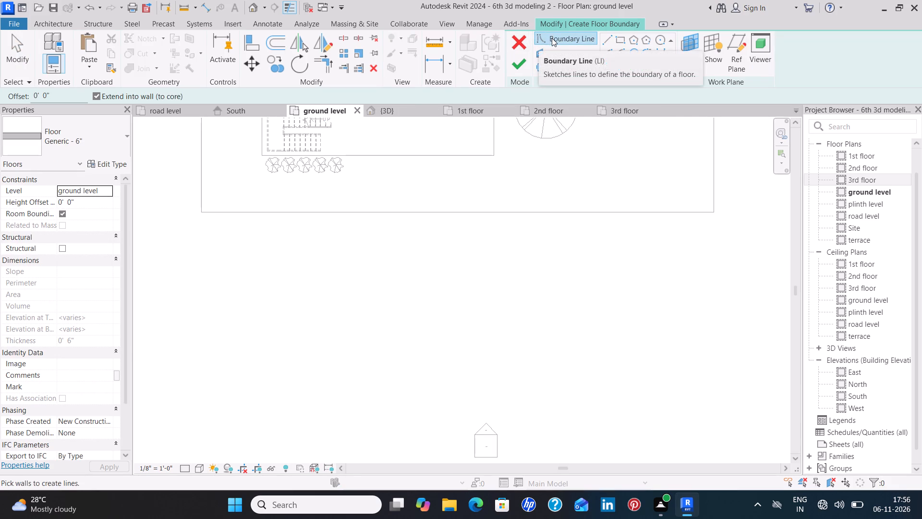
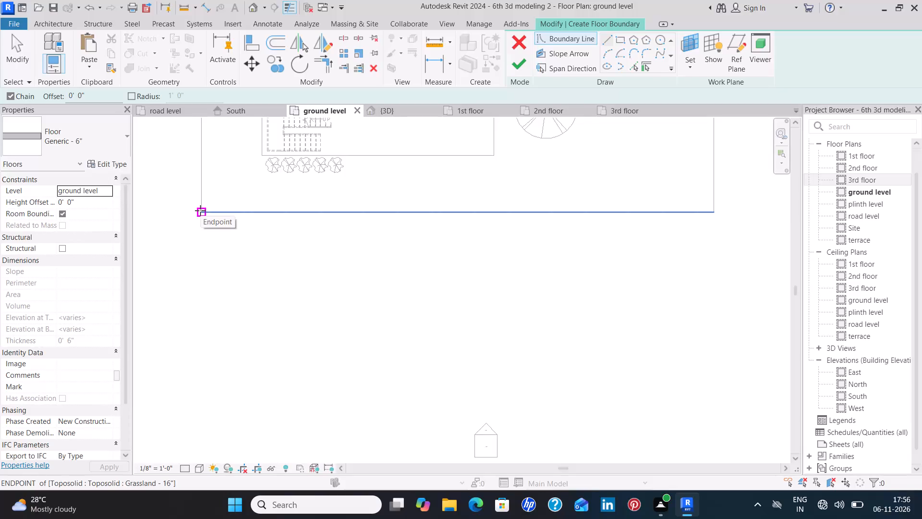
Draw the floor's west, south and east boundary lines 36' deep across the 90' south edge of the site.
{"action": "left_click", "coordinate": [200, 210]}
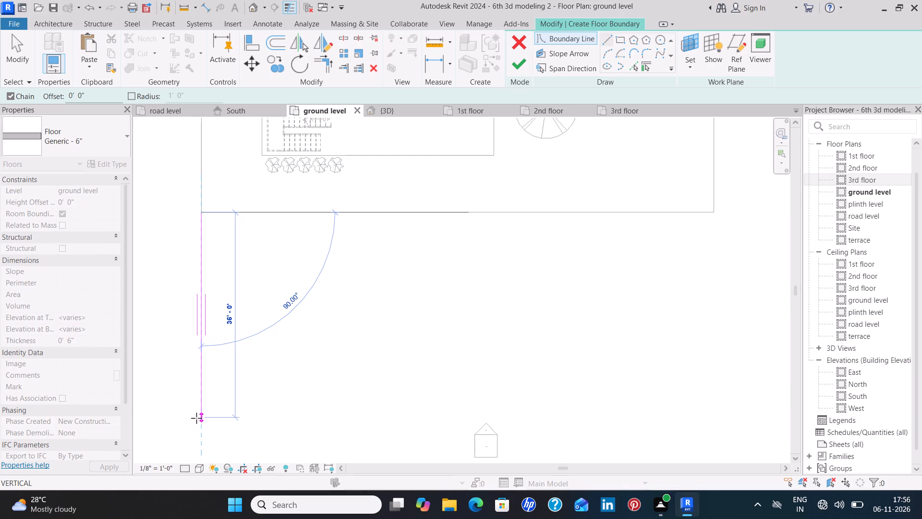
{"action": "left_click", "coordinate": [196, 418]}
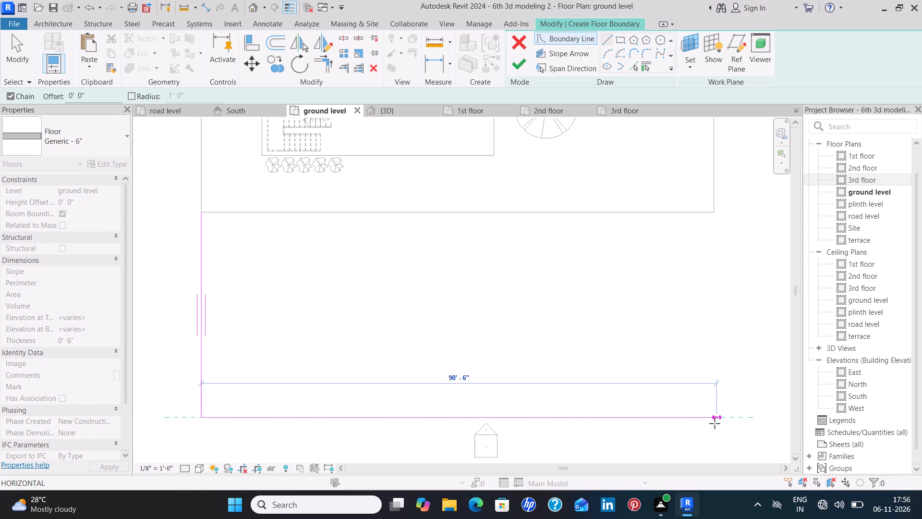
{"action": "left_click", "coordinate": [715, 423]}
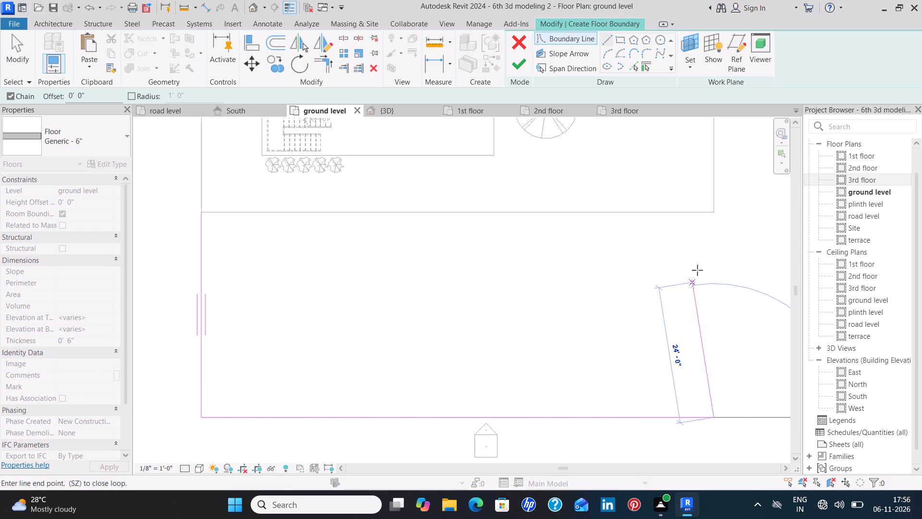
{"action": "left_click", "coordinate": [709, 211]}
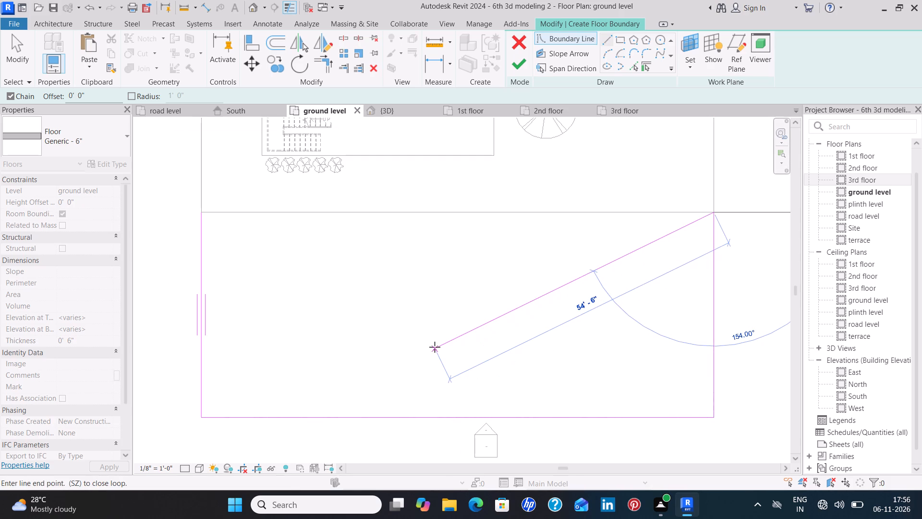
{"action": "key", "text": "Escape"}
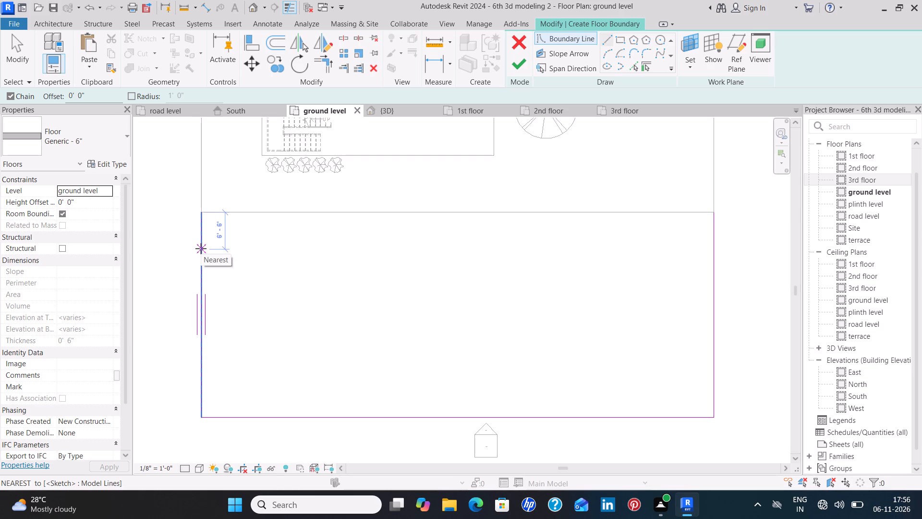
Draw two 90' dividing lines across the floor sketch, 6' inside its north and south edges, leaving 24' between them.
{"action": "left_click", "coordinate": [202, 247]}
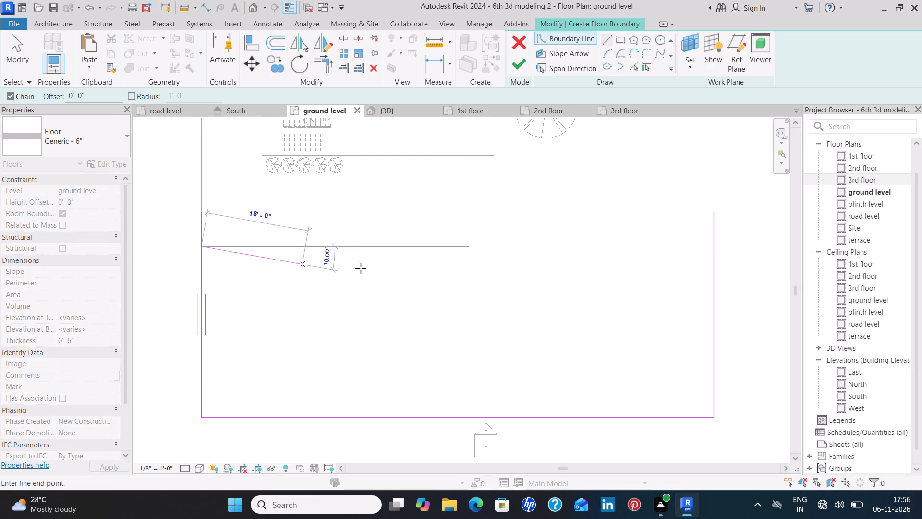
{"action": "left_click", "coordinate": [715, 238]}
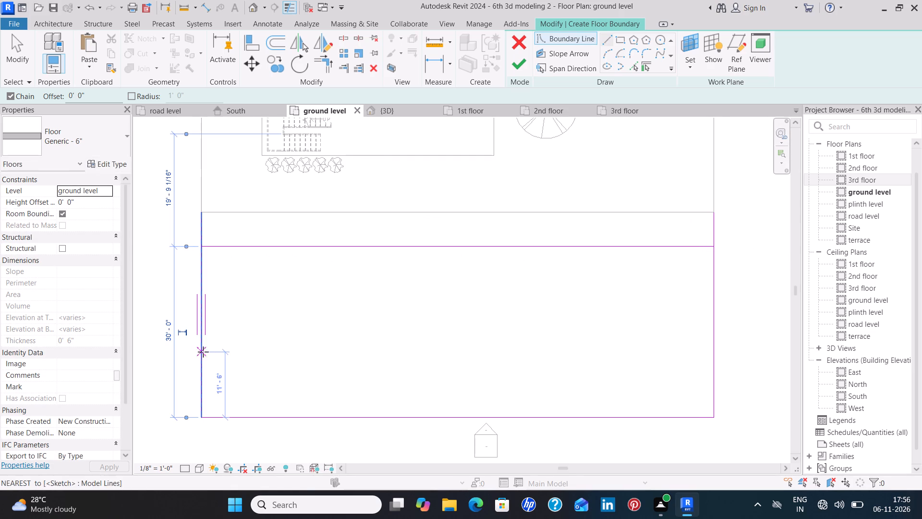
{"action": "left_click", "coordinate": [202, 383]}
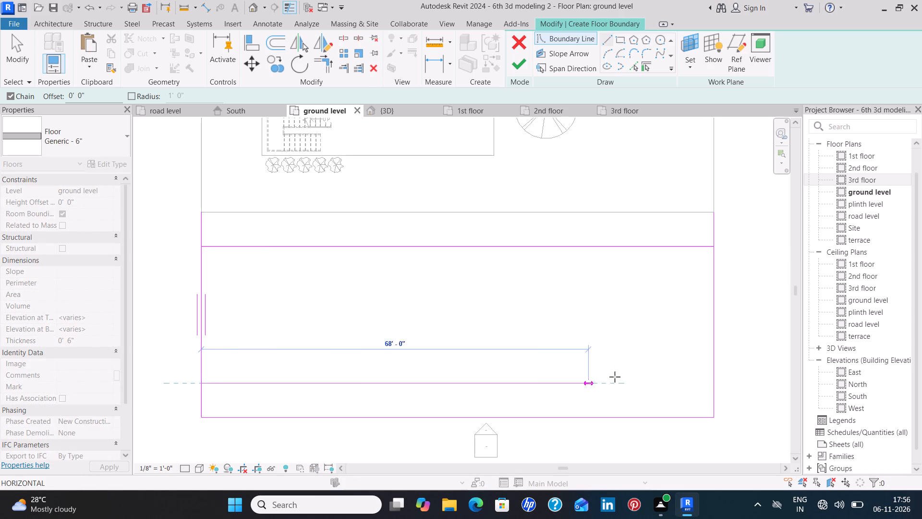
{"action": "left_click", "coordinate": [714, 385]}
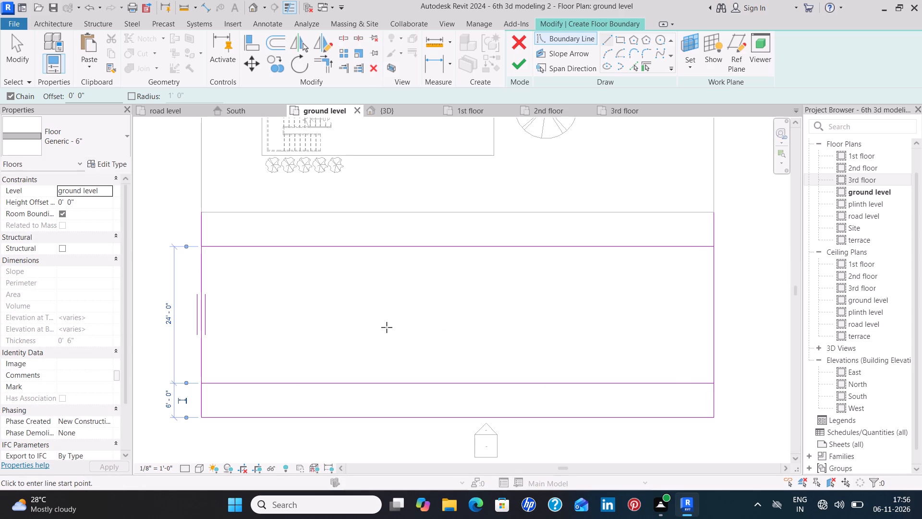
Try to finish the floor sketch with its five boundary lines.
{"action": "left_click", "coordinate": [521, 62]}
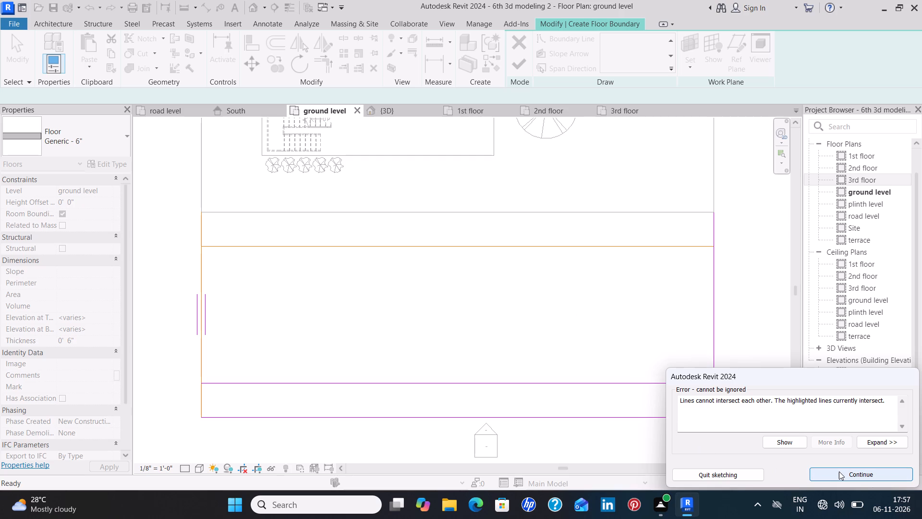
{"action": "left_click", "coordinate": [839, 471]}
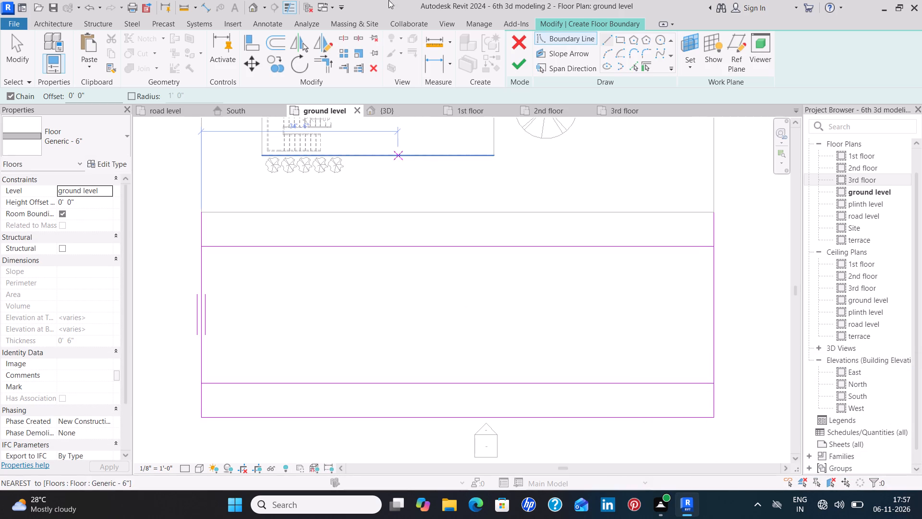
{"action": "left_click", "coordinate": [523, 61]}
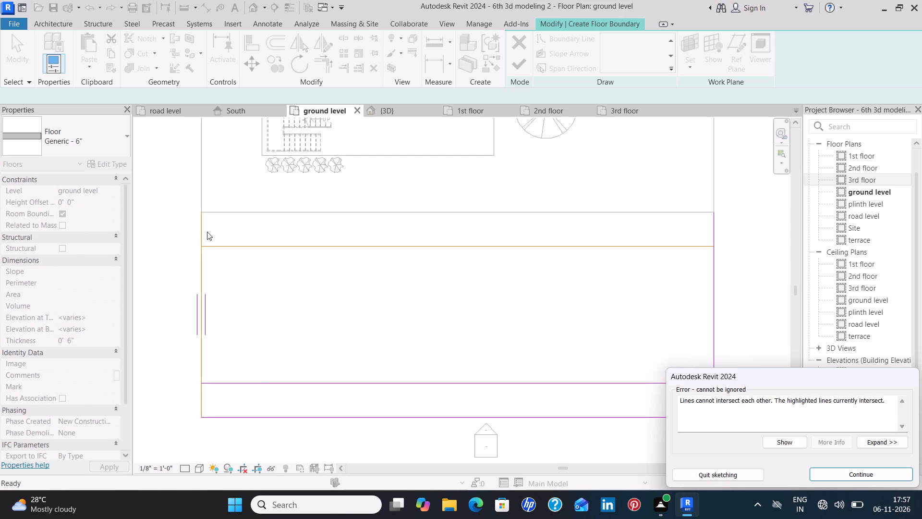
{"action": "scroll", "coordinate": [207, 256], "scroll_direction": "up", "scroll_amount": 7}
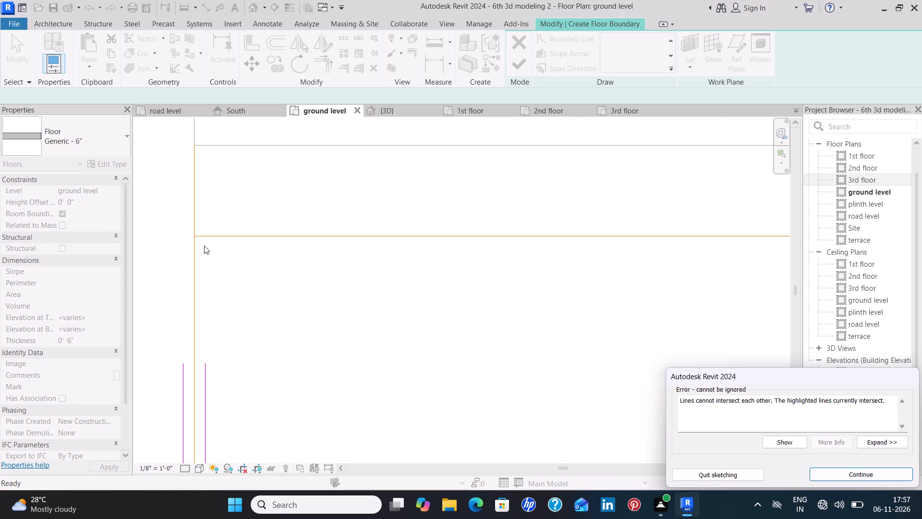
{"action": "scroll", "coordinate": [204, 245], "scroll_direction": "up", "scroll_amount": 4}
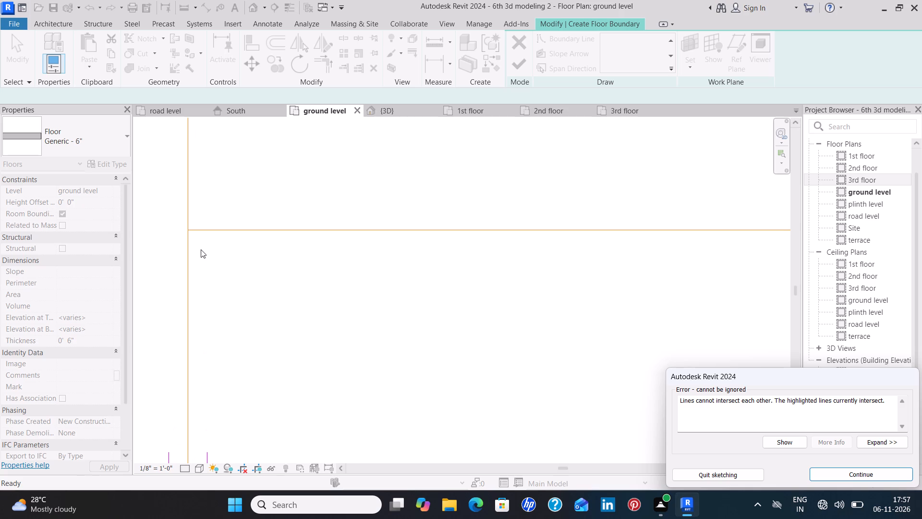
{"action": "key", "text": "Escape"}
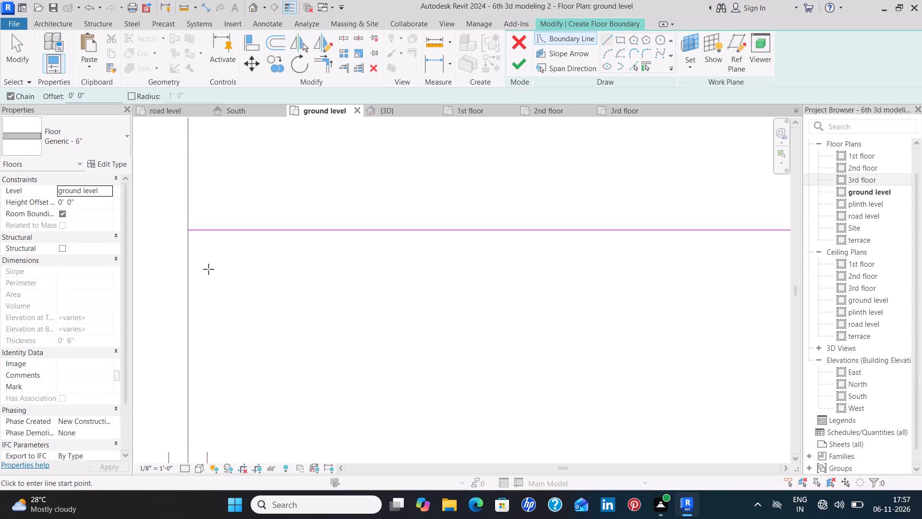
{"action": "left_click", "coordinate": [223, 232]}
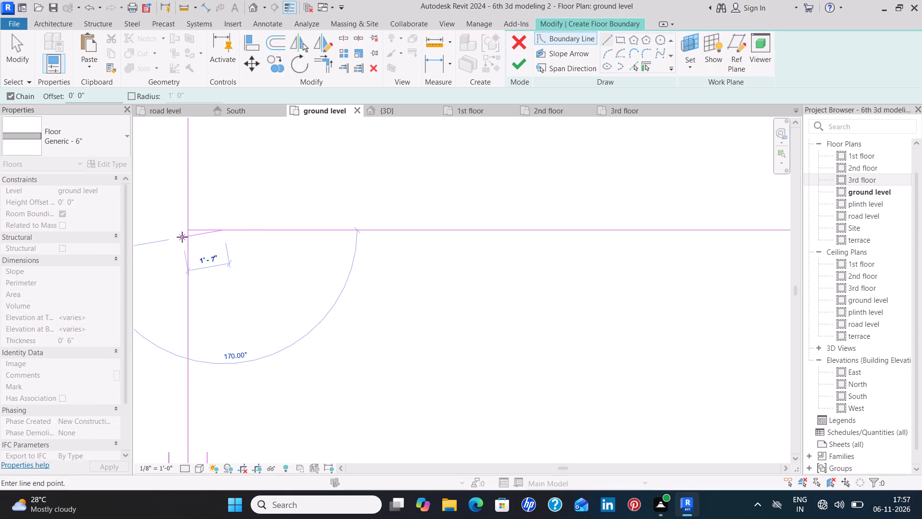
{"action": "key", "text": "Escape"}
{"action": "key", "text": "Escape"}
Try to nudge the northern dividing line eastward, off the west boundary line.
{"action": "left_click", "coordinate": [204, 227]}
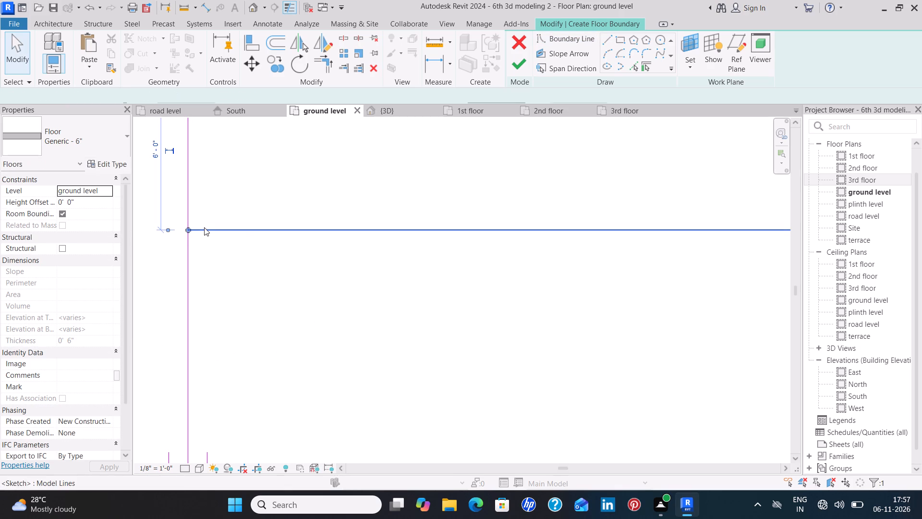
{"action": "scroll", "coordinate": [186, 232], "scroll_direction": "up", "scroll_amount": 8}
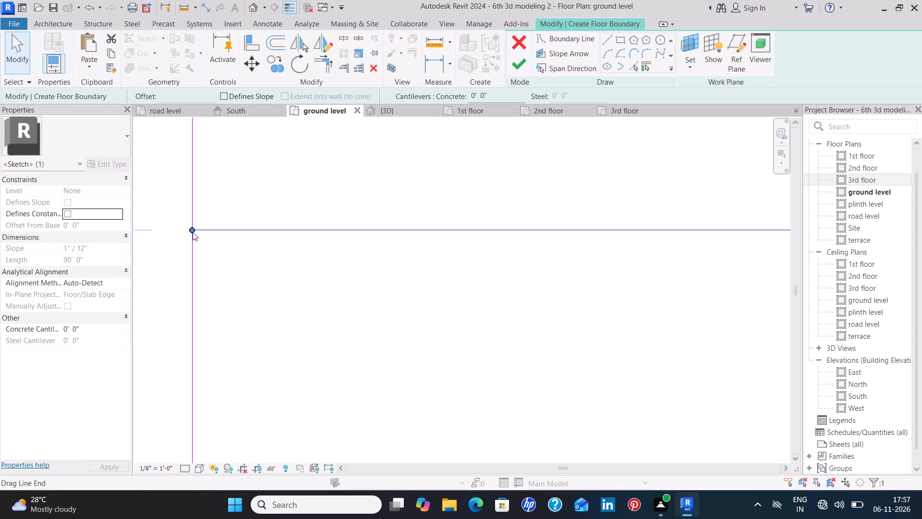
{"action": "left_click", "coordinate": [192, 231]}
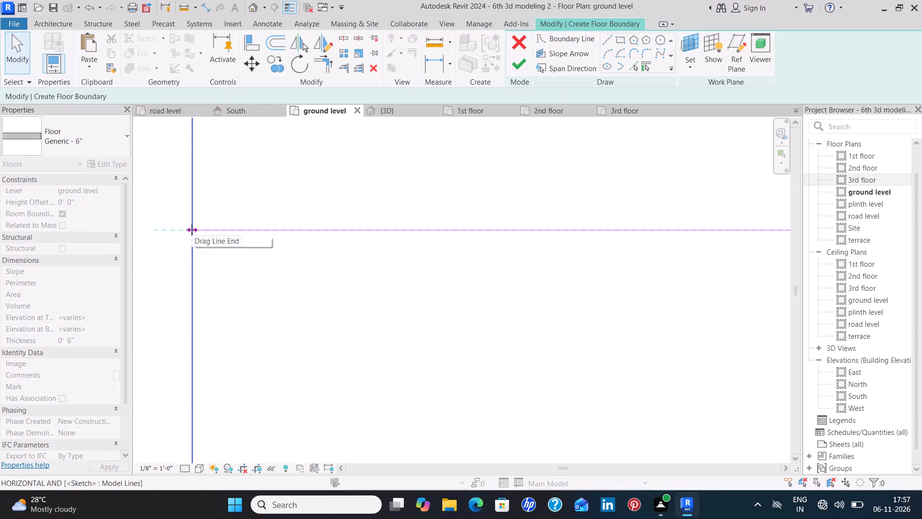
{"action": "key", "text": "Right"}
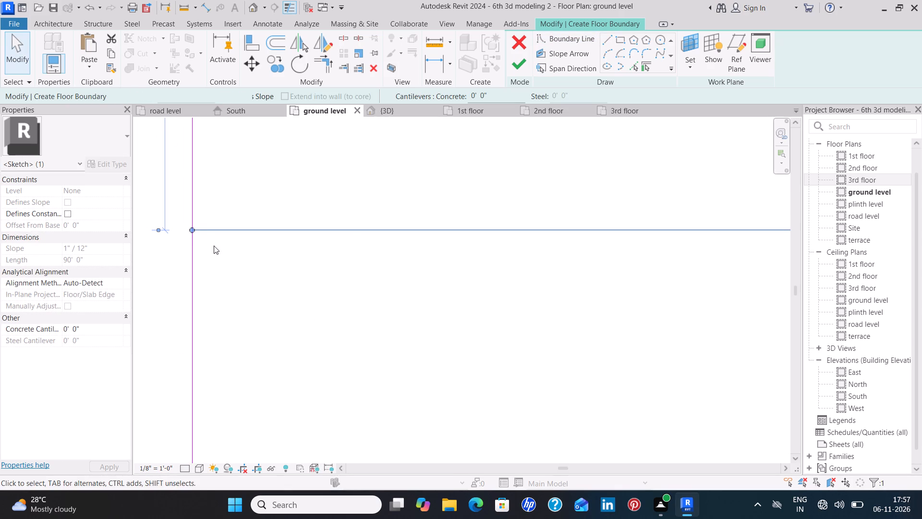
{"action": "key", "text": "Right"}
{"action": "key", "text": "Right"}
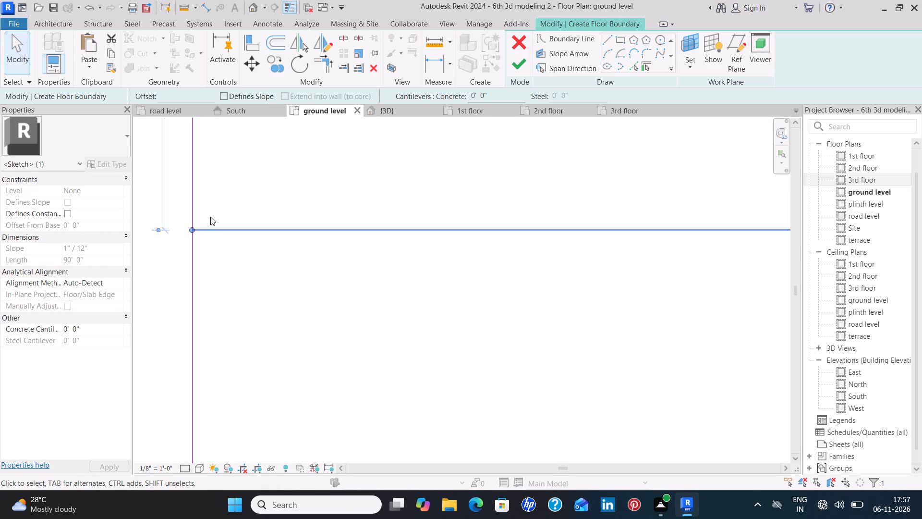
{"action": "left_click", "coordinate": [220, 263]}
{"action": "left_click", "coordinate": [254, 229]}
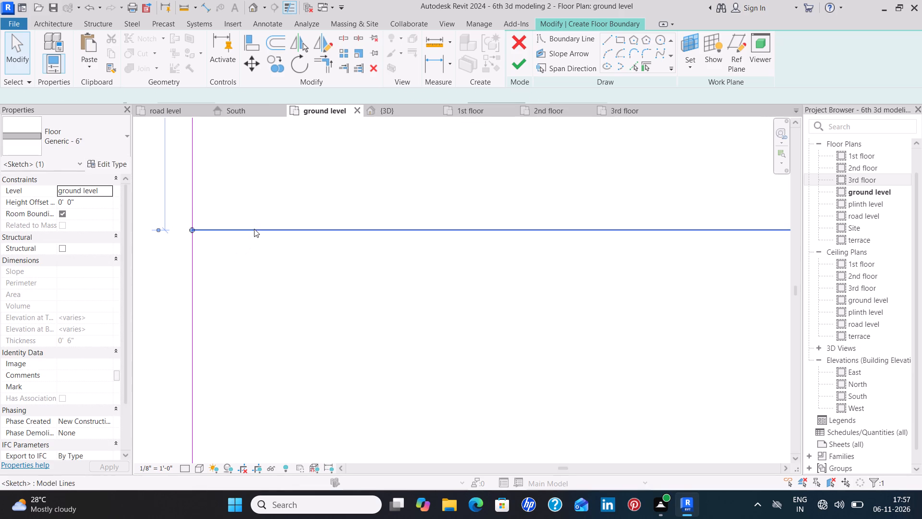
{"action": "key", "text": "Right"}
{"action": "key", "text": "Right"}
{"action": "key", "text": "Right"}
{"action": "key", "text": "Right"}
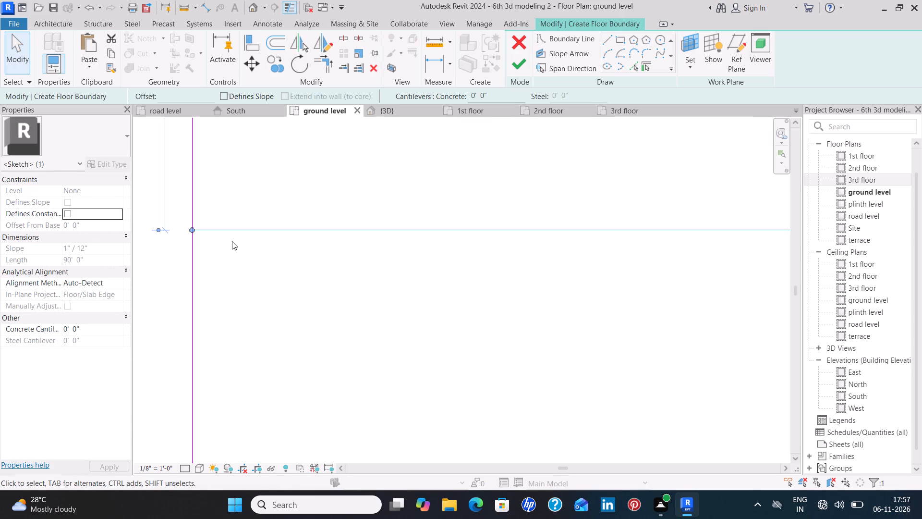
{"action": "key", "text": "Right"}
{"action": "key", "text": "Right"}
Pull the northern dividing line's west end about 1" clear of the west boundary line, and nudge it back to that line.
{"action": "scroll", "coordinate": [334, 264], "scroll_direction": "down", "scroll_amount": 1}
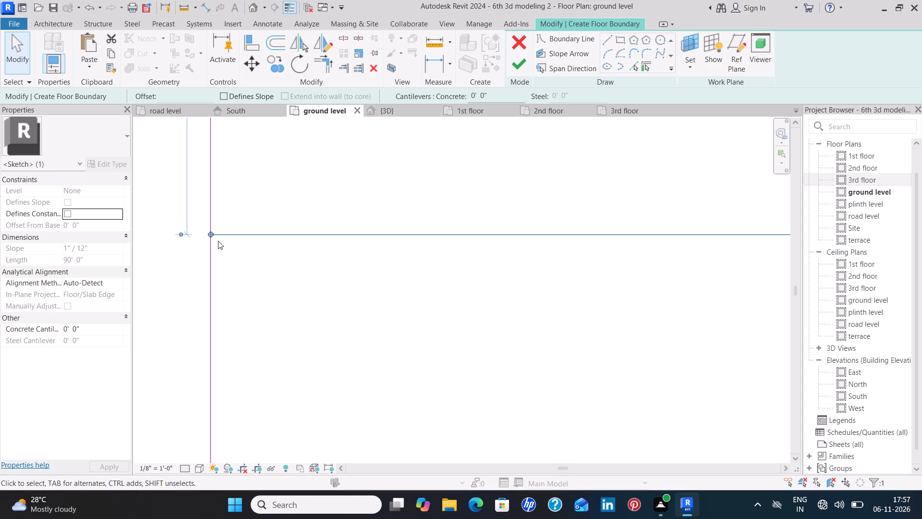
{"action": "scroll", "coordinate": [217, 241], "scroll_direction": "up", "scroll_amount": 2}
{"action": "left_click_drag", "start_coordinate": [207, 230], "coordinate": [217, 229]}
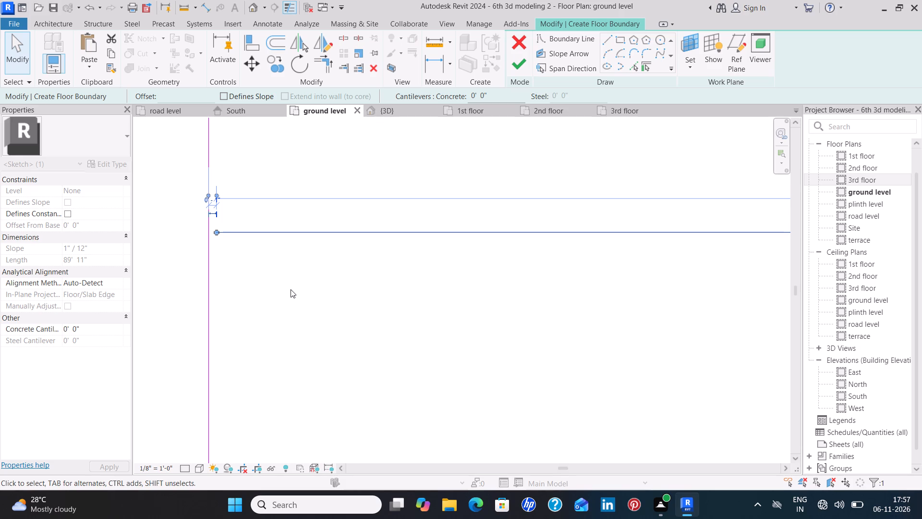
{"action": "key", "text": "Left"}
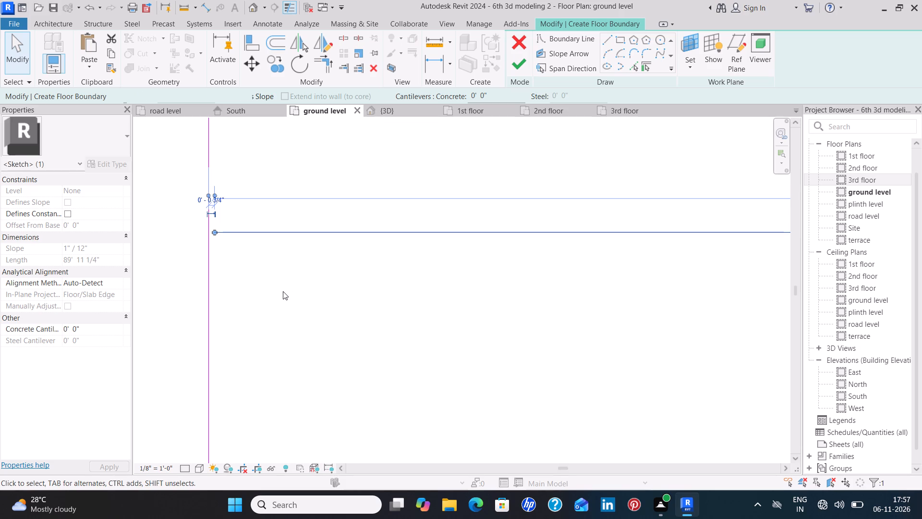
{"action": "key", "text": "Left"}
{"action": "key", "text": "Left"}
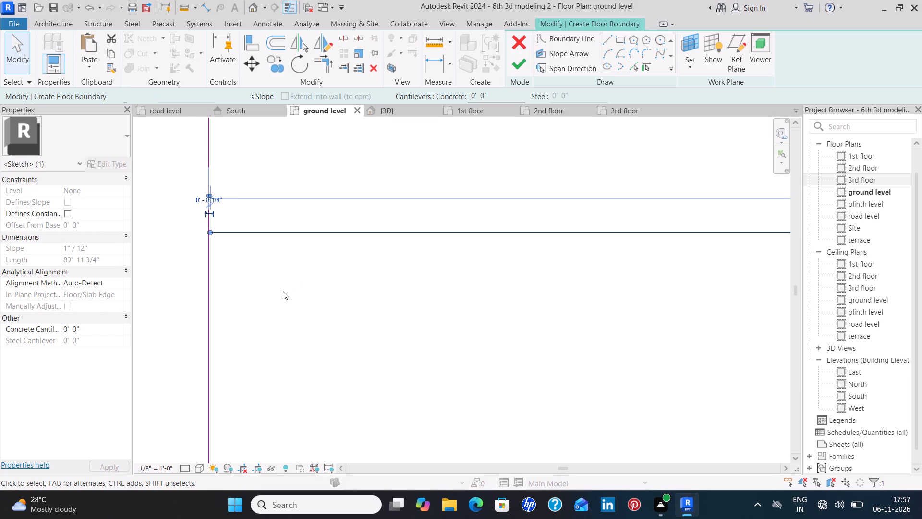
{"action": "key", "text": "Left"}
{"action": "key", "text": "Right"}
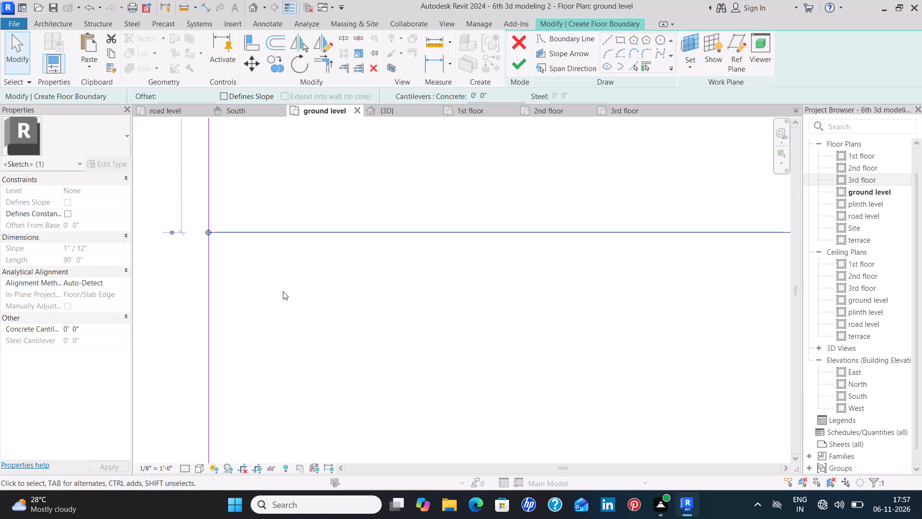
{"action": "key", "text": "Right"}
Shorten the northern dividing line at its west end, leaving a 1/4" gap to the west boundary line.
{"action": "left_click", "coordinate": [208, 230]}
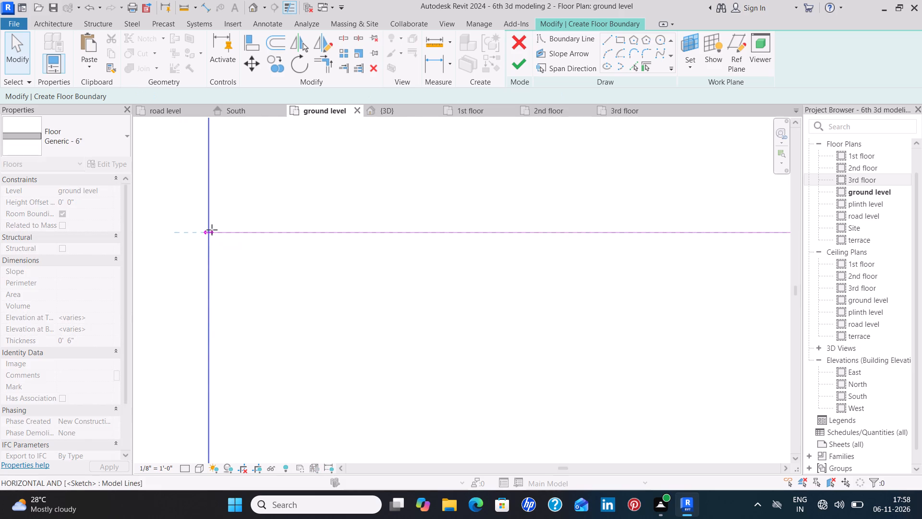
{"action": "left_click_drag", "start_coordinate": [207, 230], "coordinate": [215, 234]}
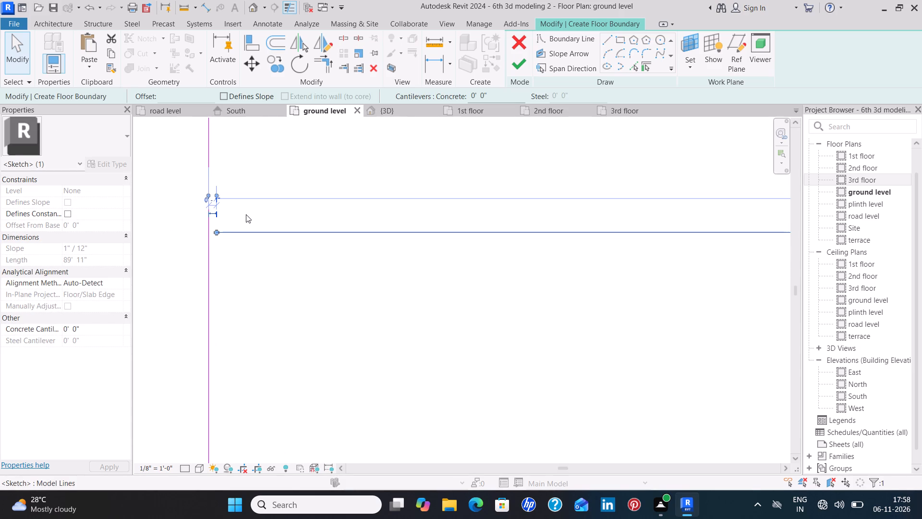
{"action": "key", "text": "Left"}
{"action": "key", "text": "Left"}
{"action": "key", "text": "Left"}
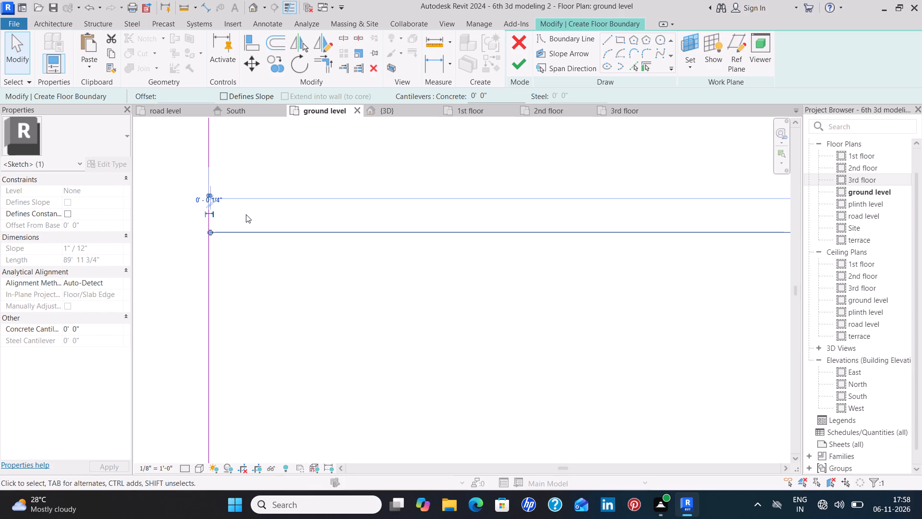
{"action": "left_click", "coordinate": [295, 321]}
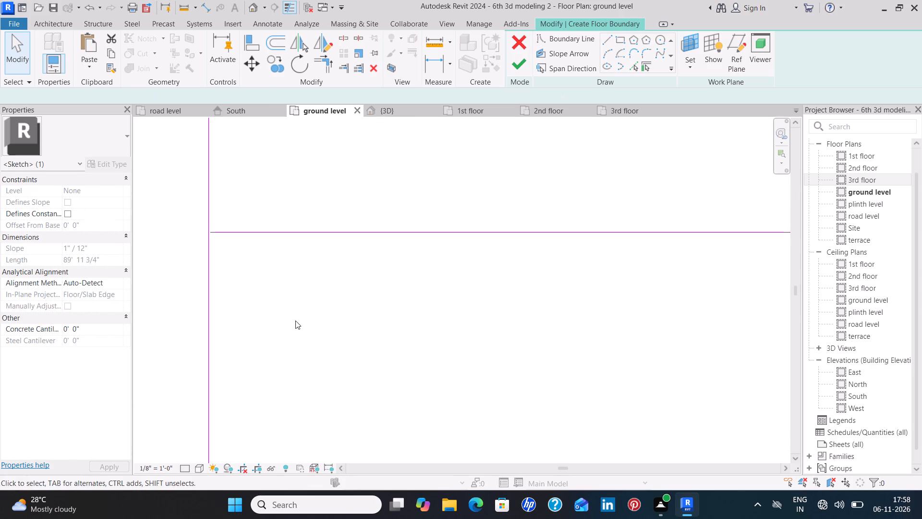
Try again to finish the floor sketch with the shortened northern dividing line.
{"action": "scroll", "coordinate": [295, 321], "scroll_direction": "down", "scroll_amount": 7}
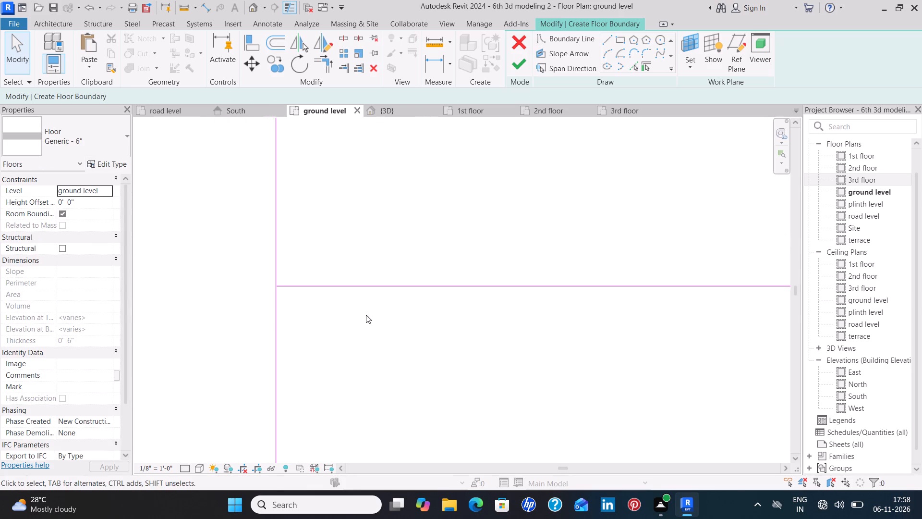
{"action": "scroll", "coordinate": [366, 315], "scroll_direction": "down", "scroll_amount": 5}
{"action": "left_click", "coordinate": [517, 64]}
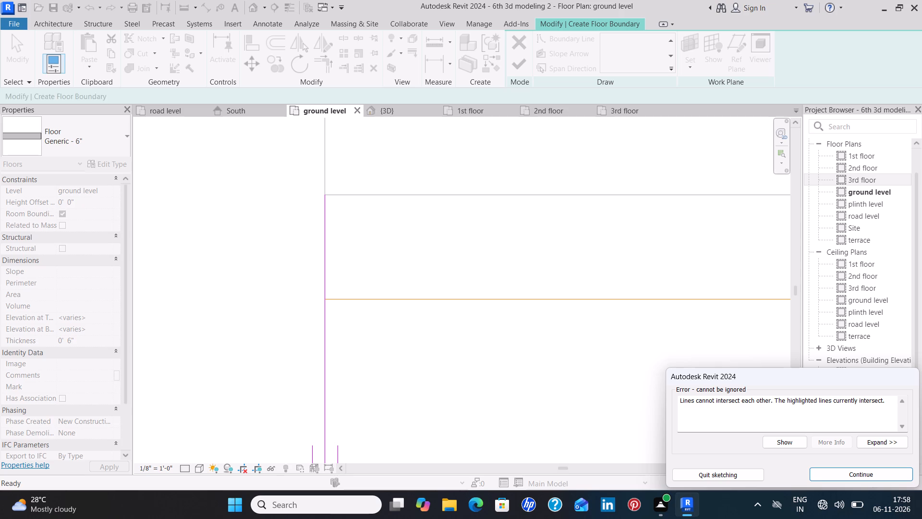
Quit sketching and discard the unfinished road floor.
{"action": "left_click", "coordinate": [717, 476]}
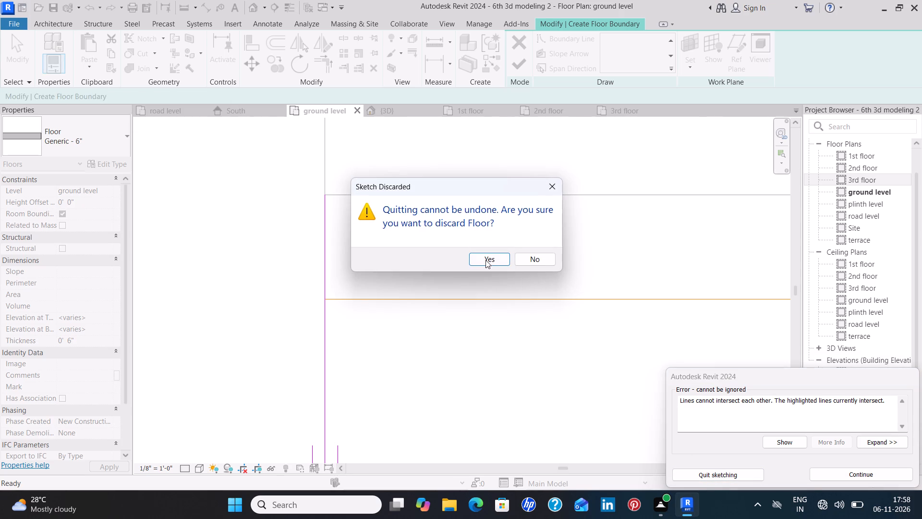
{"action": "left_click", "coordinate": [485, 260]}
Switch from the ground level plan to the 3D view.
{"action": "scroll", "coordinate": [507, 272], "scroll_direction": "down", "scroll_amount": 7}
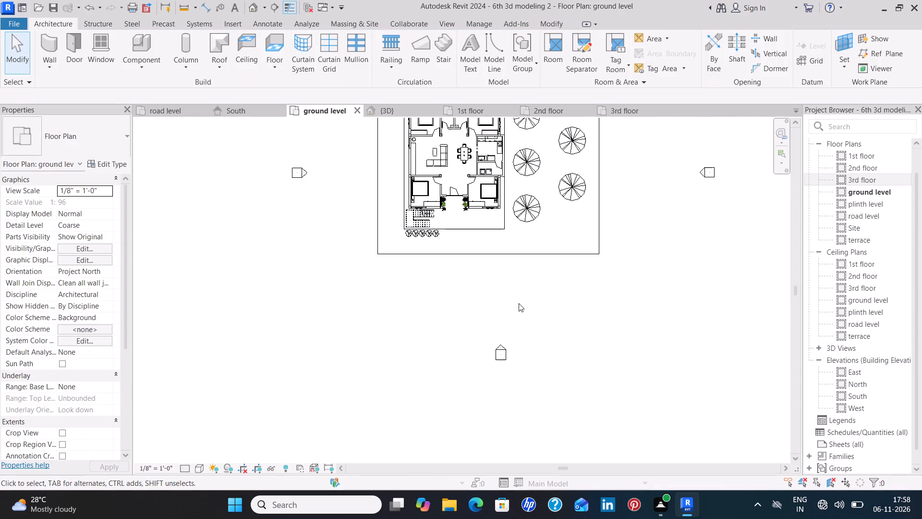
{"action": "scroll", "coordinate": [519, 304], "scroll_direction": "down", "scroll_amount": 3}
{"action": "middle_click_drag", "start_coordinate": [576, 159], "coordinate": [510, 192]}
{"action": "left_click", "coordinate": [401, 112]}
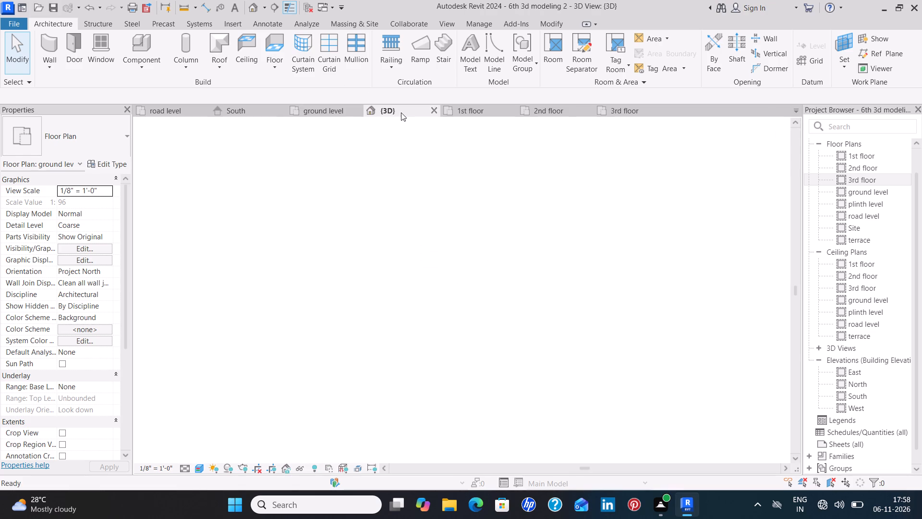
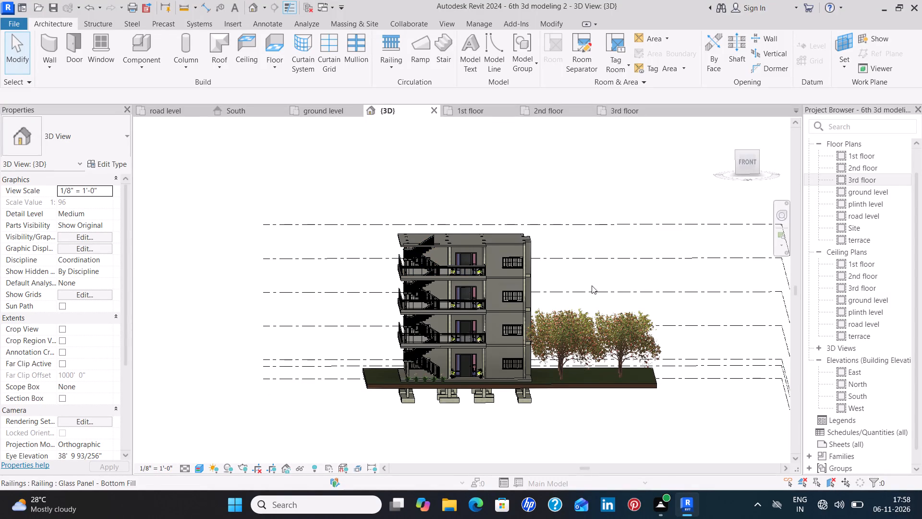
Examine the building, its front planting and the site slab in 3D from several angles.
{"action": "middle_click_drag", "start_coordinate": [585, 288], "coordinate": [600, 355], "text": "shift"}
{"action": "scroll", "coordinate": [602, 324], "scroll_direction": "down", "scroll_amount": 4}
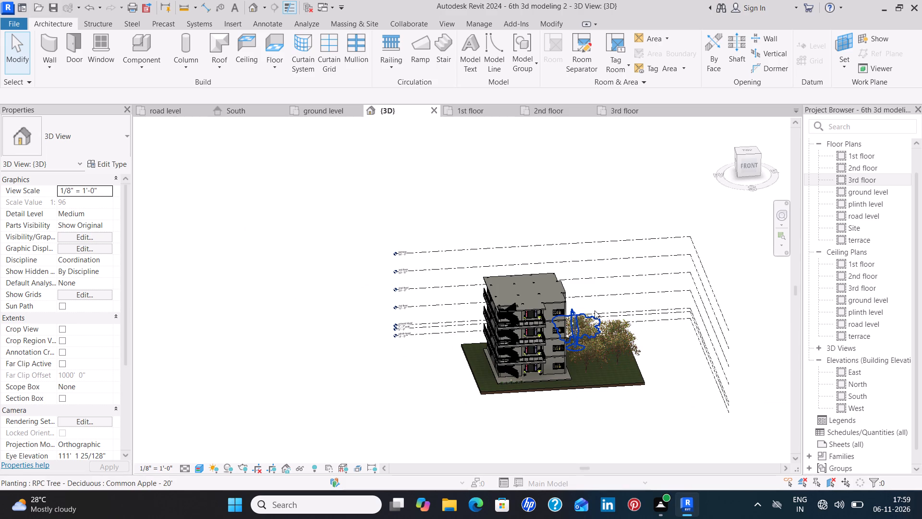
{"action": "middle_click_drag", "start_coordinate": [594, 329], "coordinate": [577, 283], "text": "shift"}
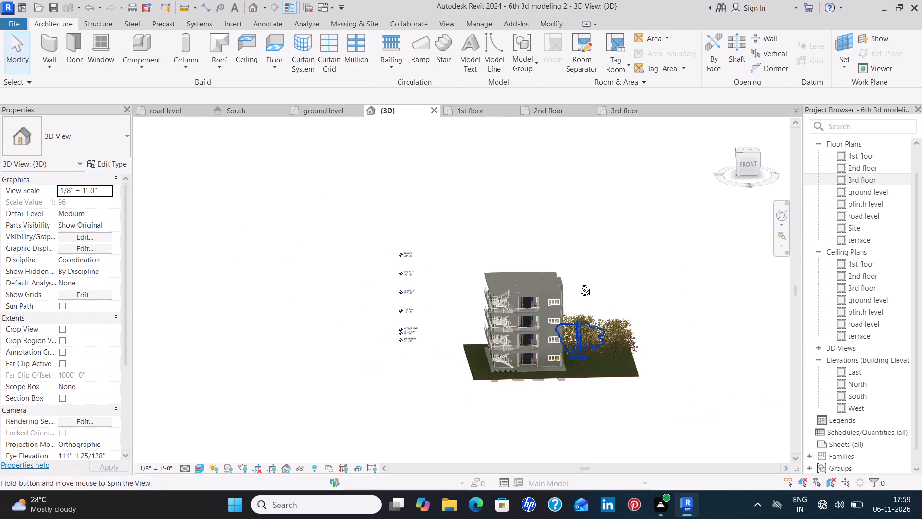
{"action": "middle_click_drag", "start_coordinate": [577, 283], "coordinate": [568, 260], "text": "shift"}
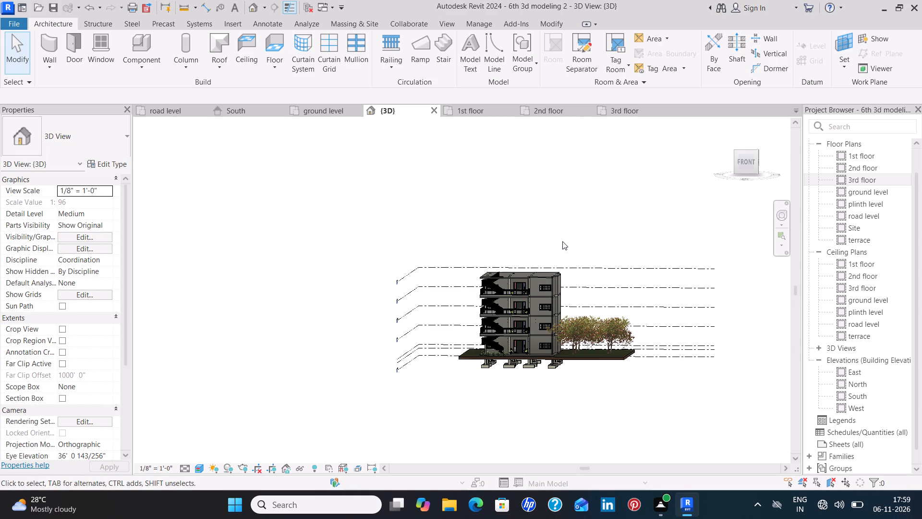
{"action": "scroll", "coordinate": [571, 247], "scroll_direction": "down", "scroll_amount": 1}
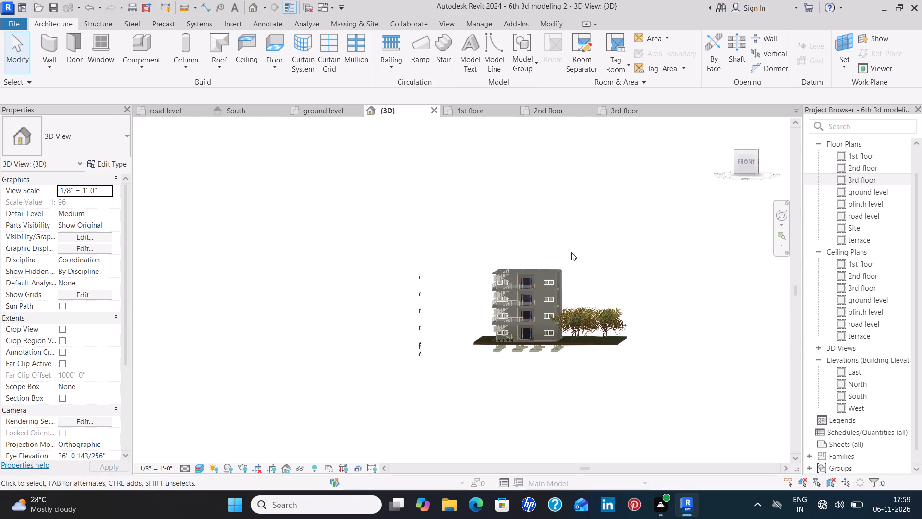
{"action": "middle_click_drag", "start_coordinate": [585, 245], "coordinate": [587, 295], "text": "shift"}
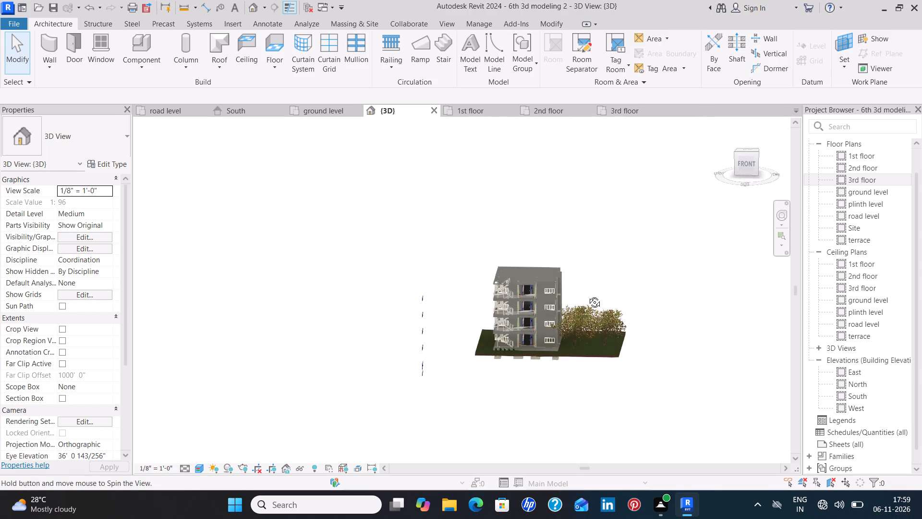
{"action": "middle_click_drag", "start_coordinate": [587, 295], "coordinate": [529, 411], "text": "shift"}
{"action": "scroll", "coordinate": [491, 352], "scroll_direction": "up", "scroll_amount": 11}
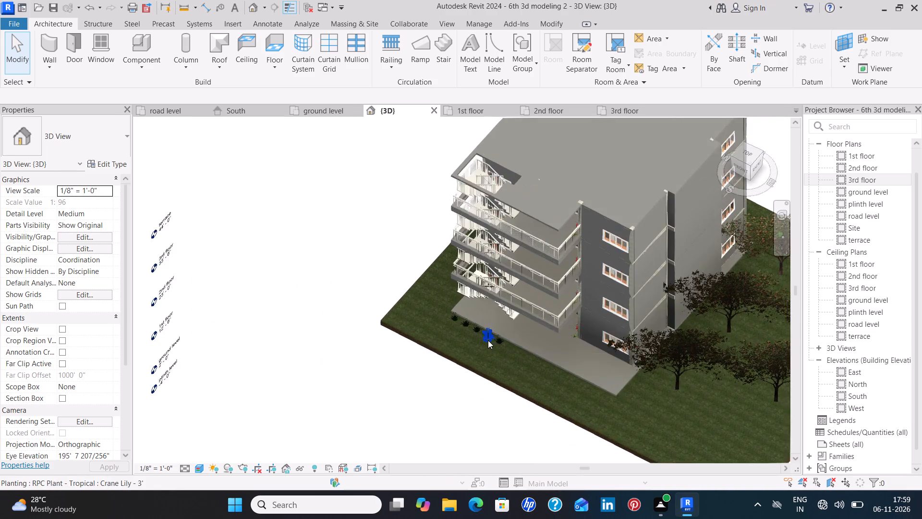
{"action": "scroll", "coordinate": [488, 340], "scroll_direction": "up", "scroll_amount": 12}
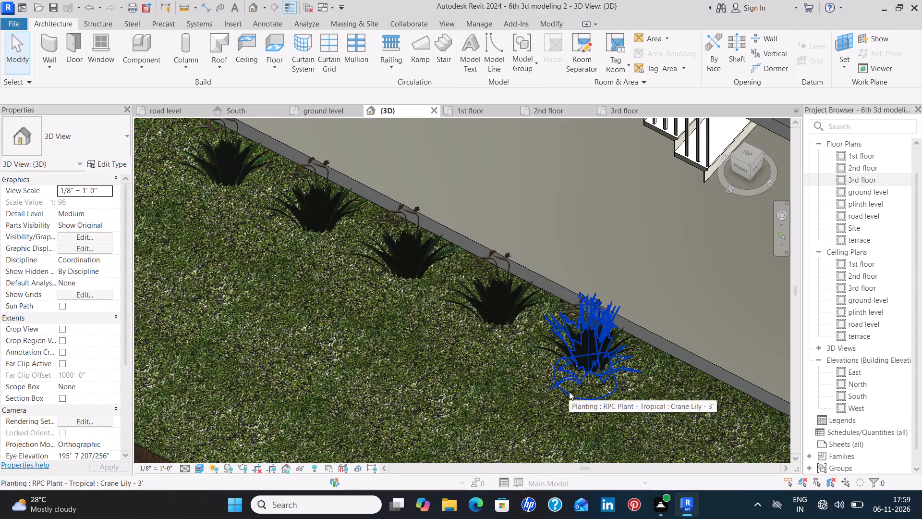
{"action": "middle_click_drag", "start_coordinate": [569, 392], "coordinate": [593, 305], "text": "shift"}
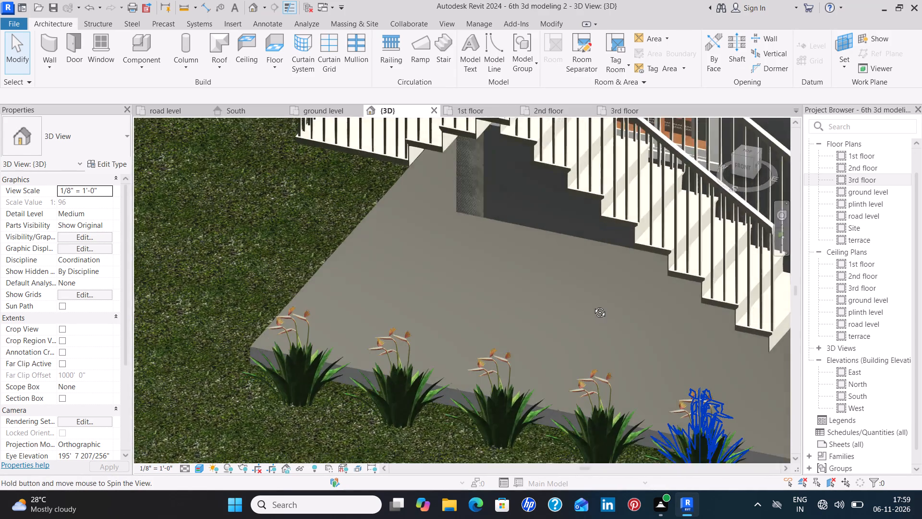
{"action": "middle_click_drag", "start_coordinate": [593, 305], "coordinate": [593, 304], "text": "shift"}
{"action": "scroll", "coordinate": [593, 304], "scroll_direction": "down", "scroll_amount": 4}
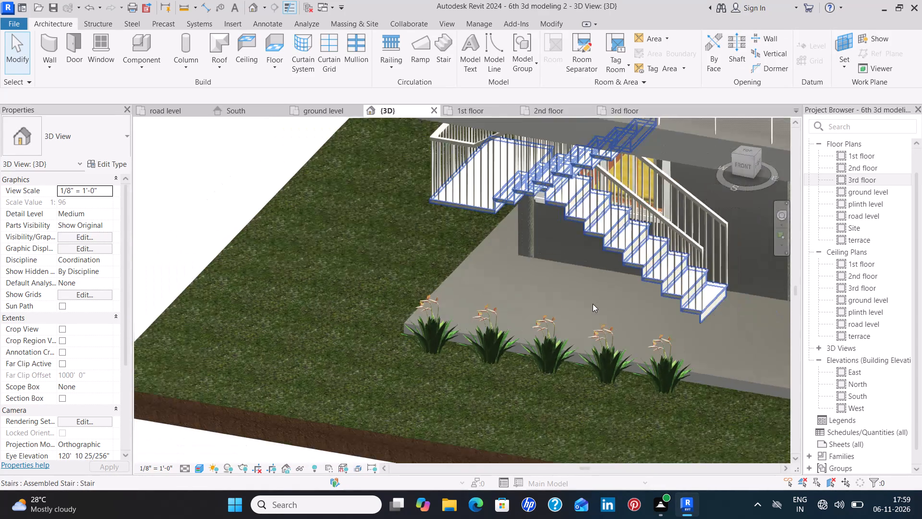
{"action": "scroll", "coordinate": [593, 304], "scroll_direction": "down", "scroll_amount": 13}
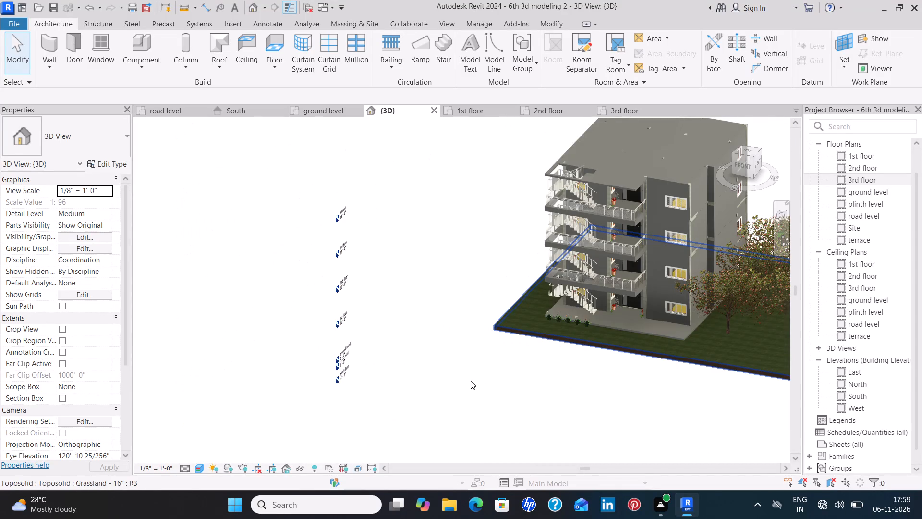
{"action": "scroll", "coordinate": [471, 381], "scroll_direction": "down", "scroll_amount": 2}
{"action": "scroll", "coordinate": [759, 378], "scroll_direction": "down", "scroll_amount": 3}
{"action": "middle_click_drag", "start_coordinate": [755, 377], "coordinate": [752, 377]}
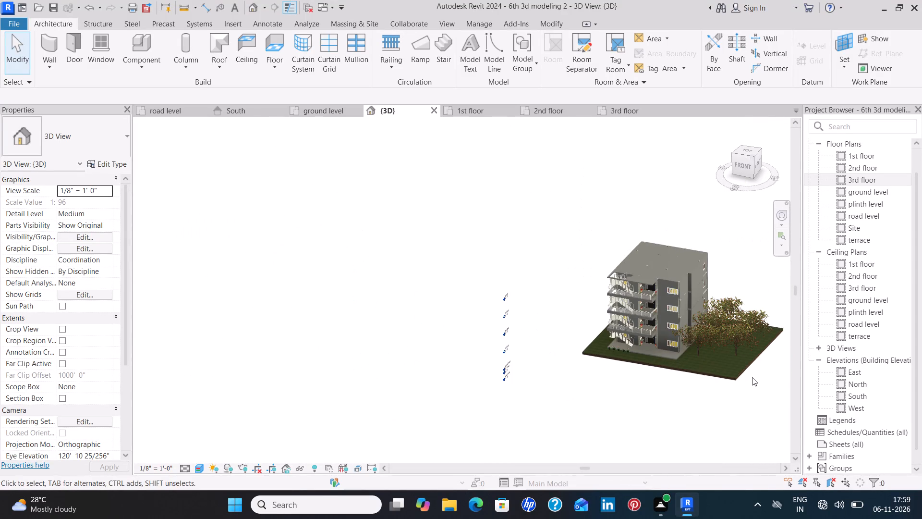
{"action": "middle_click_drag", "start_coordinate": [752, 377], "coordinate": [522, 379]}
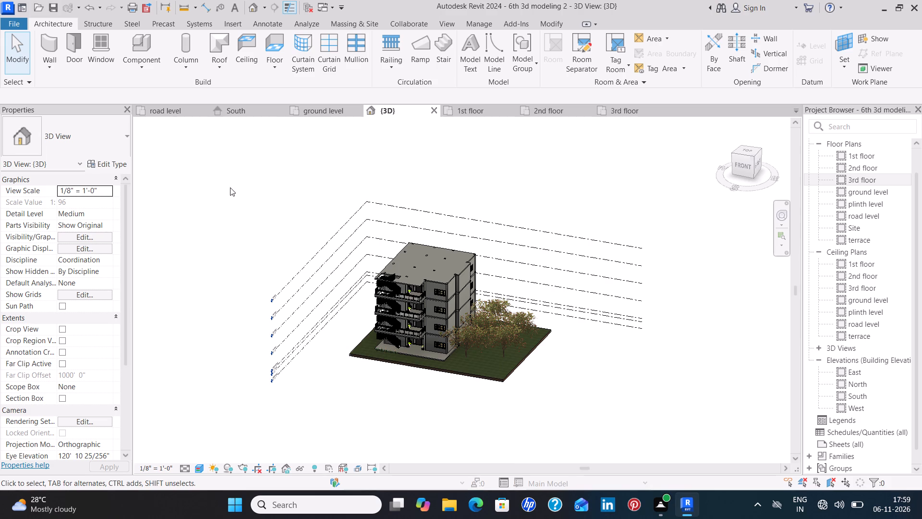
{"action": "scroll", "coordinate": [461, 297], "scroll_direction": "up", "scroll_amount": 4}
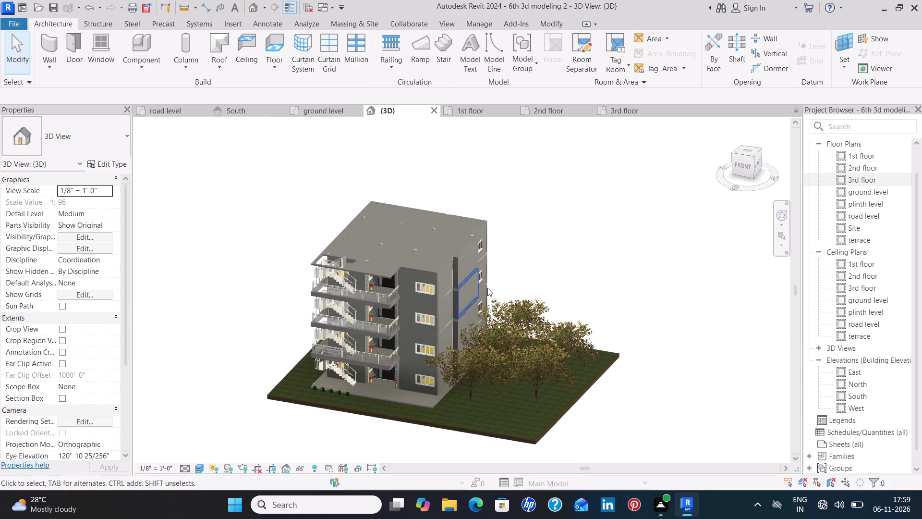
{"action": "middle_click_drag", "start_coordinate": [556, 269], "coordinate": [582, 227]}
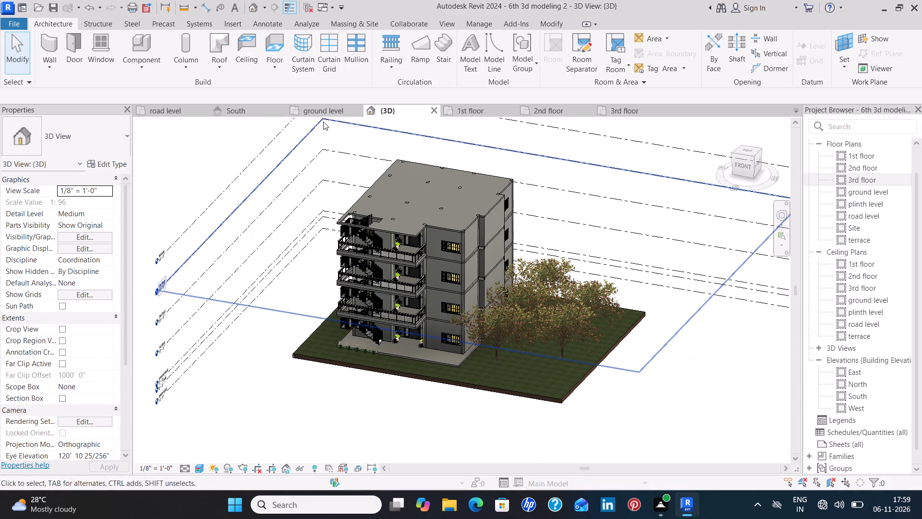
Create a perspective camera view in the 1st floor plan, with the eye south of the building and the target beyond its north side.
{"action": "left_click", "coordinate": [473, 114]}
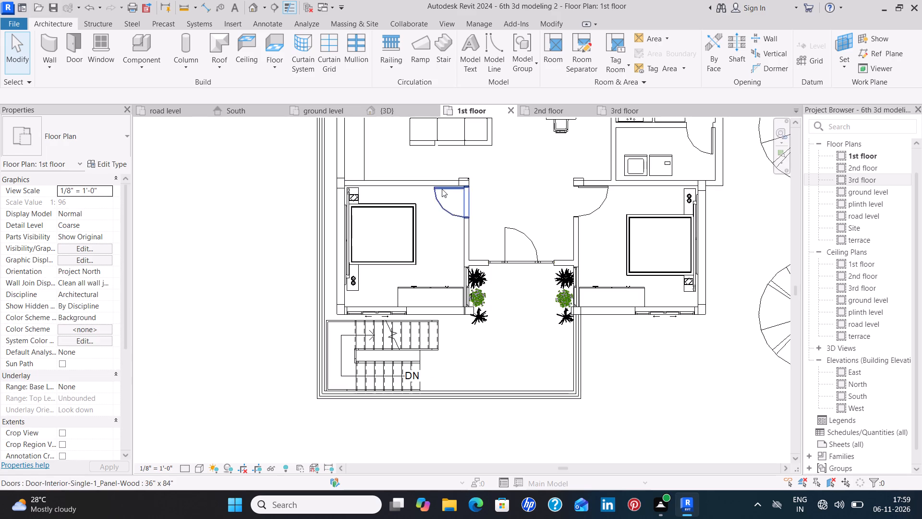
{"action": "scroll", "coordinate": [449, 221], "scroll_direction": "down", "scroll_amount": 8}
{"action": "middle_click_drag", "start_coordinate": [547, 180], "coordinate": [547, 185]}
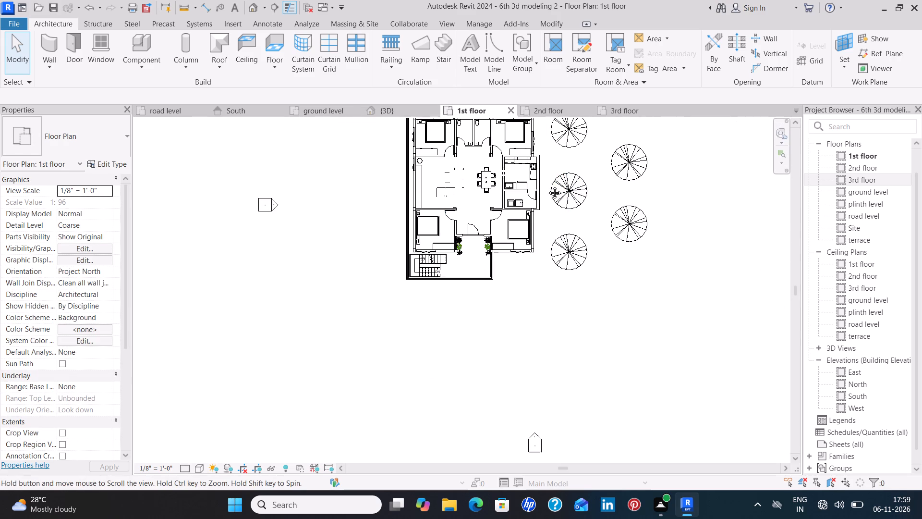
{"action": "middle_click_drag", "start_coordinate": [547, 185], "coordinate": [535, 231]}
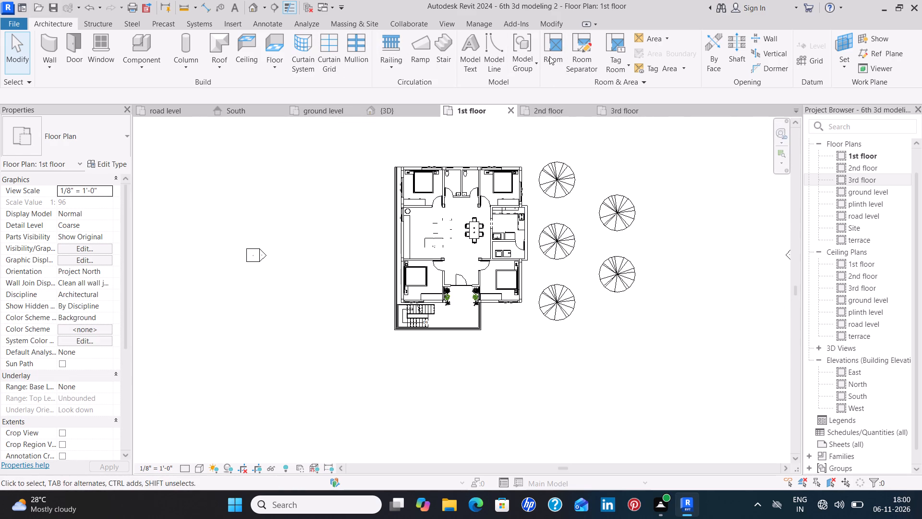
{"action": "left_click", "coordinate": [439, 23]}
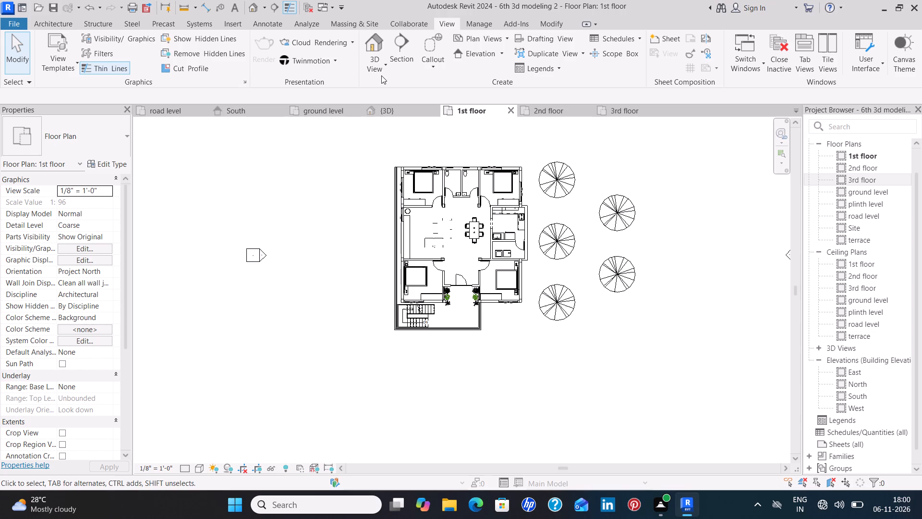
{"action": "left_click", "coordinate": [373, 66]}
{"action": "left_click", "coordinate": [382, 114]}
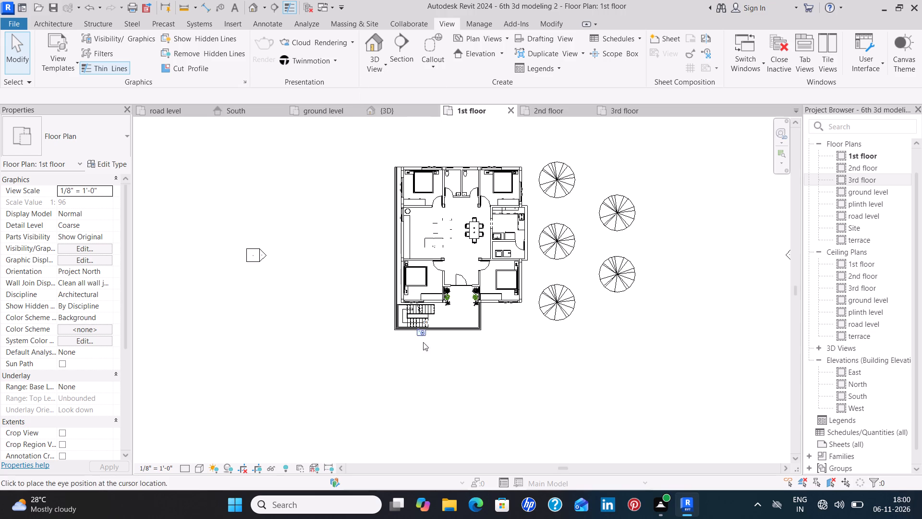
{"action": "scroll", "coordinate": [457, 437], "scroll_direction": "down", "scroll_amount": 2}
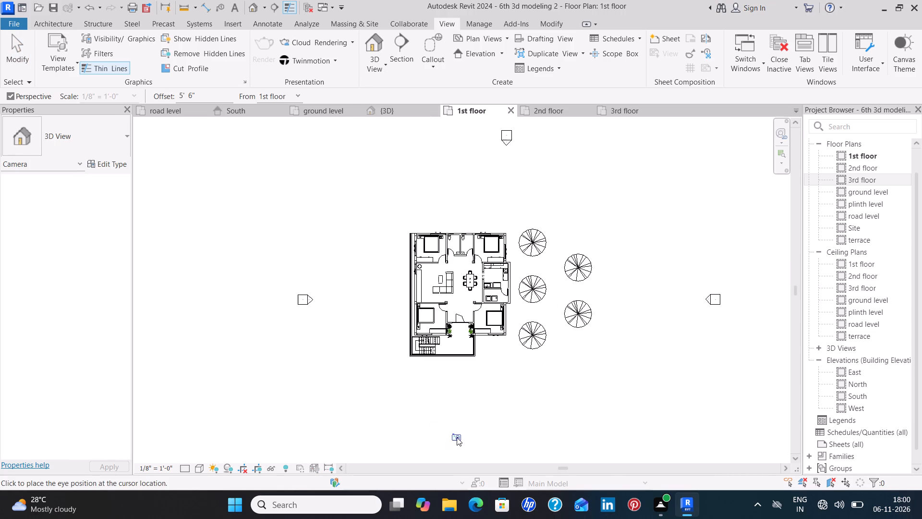
{"action": "middle_click_drag", "start_coordinate": [458, 436], "coordinate": [470, 270]}
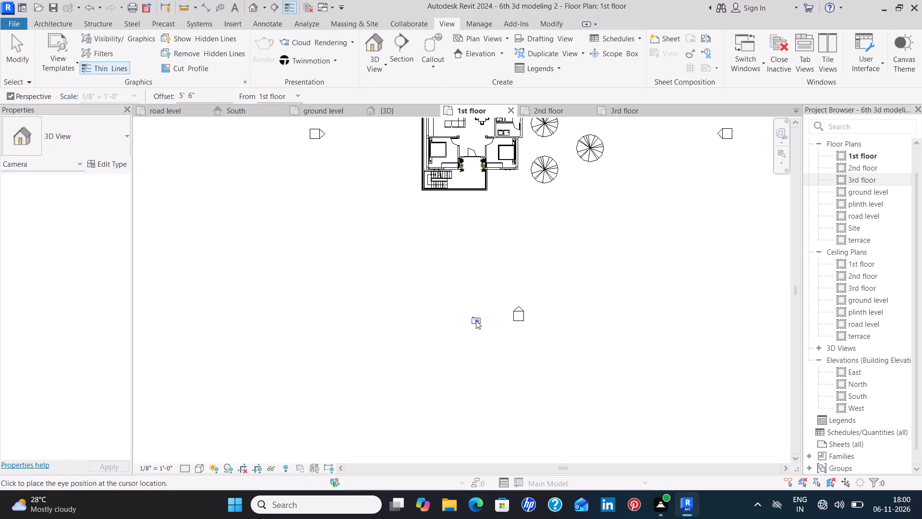
{"action": "left_click", "coordinate": [476, 321]}
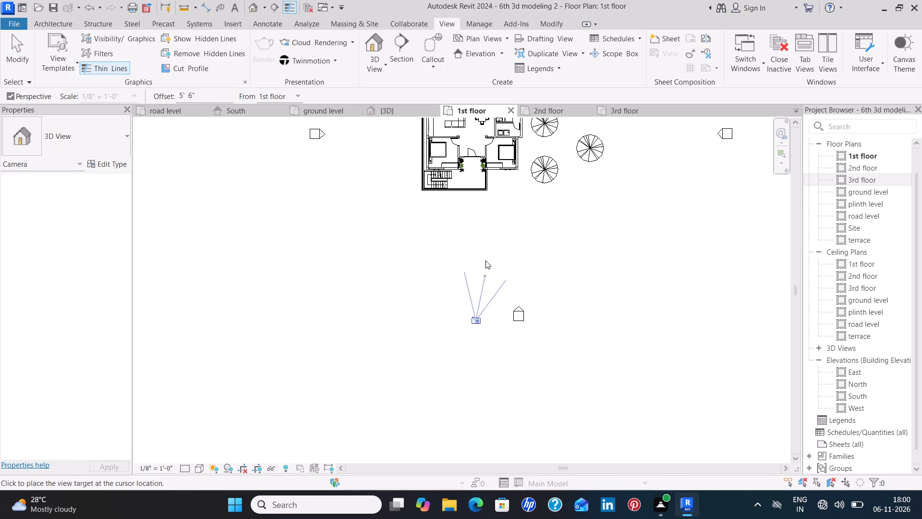
{"action": "middle_click_drag", "start_coordinate": [485, 236], "coordinate": [473, 372]}
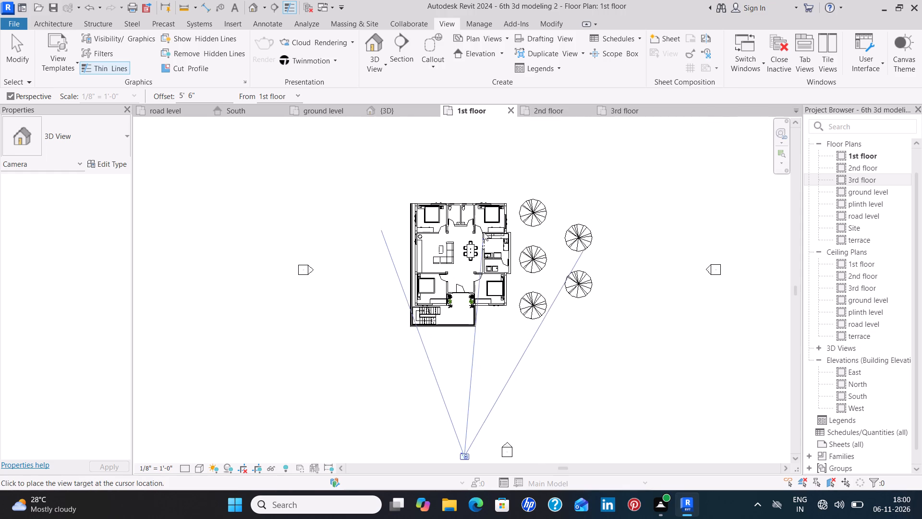
{"action": "left_click", "coordinate": [497, 169]}
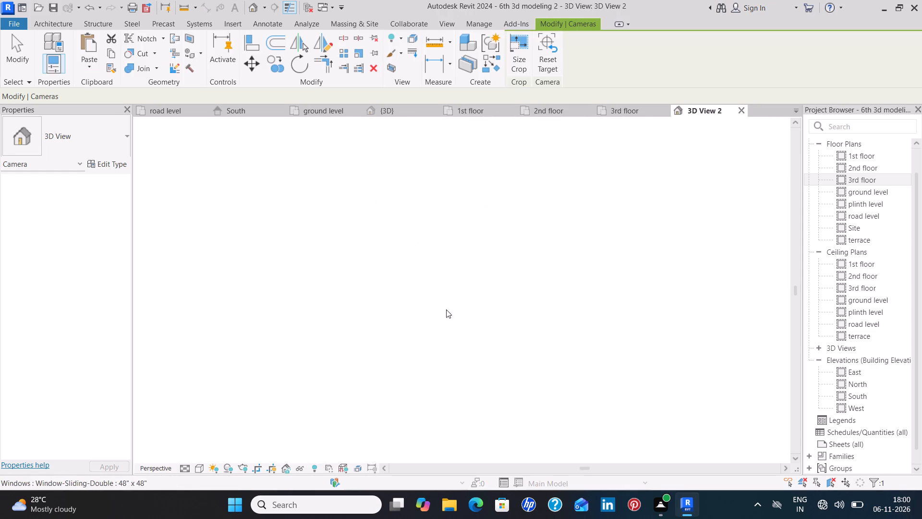
Enlarge the camera view's crop region on all four sides to frame the whole front facade, staircase, planting and lawn.
{"action": "scroll", "coordinate": [476, 314], "scroll_direction": "down", "scroll_amount": 4}
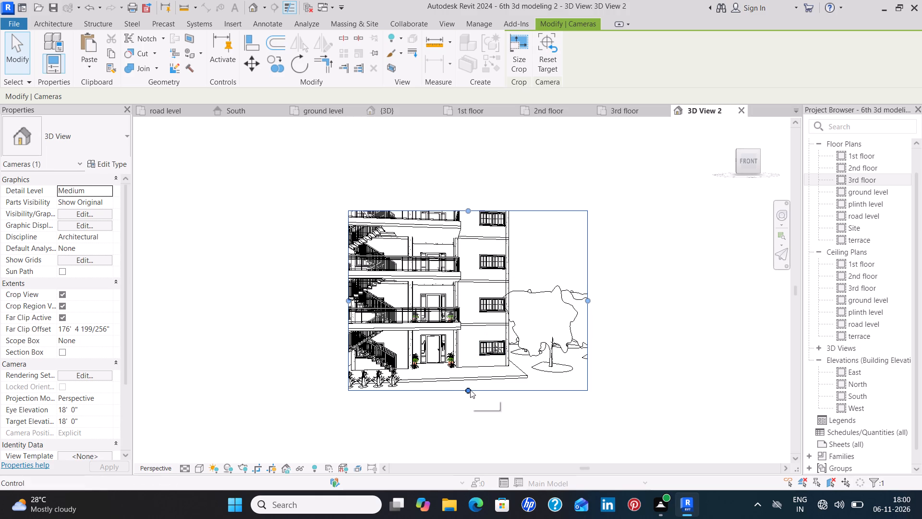
{"action": "left_click_drag", "start_coordinate": [349, 298], "coordinate": [344, 298]}
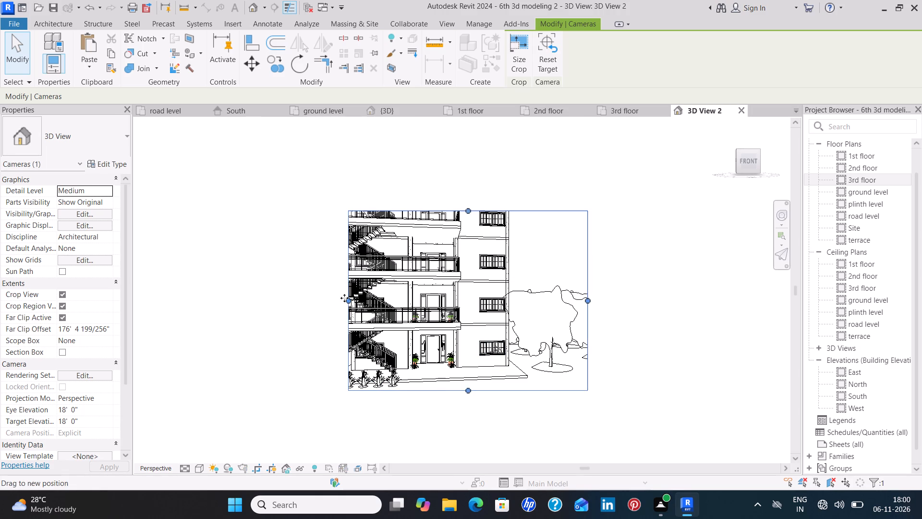
{"action": "left_click_drag", "start_coordinate": [344, 298], "coordinate": [316, 297]}
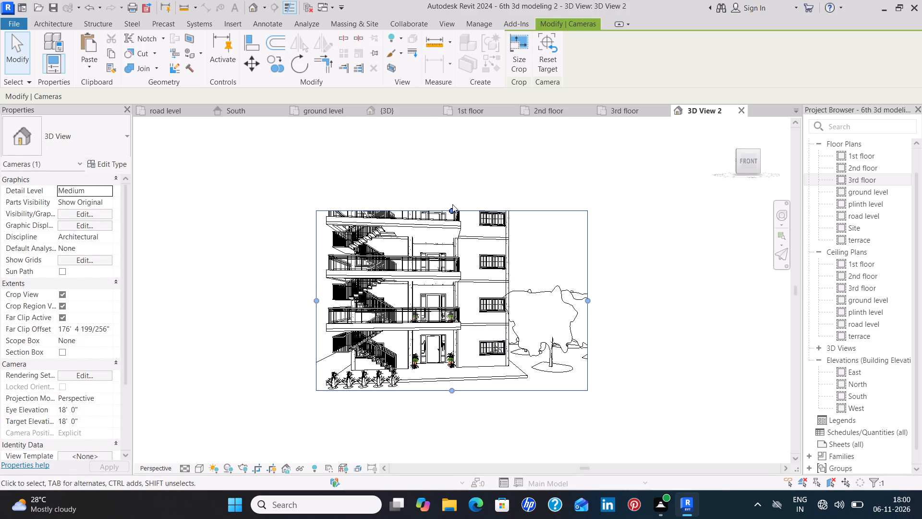
{"action": "left_click_drag", "start_coordinate": [452, 210], "coordinate": [453, 173]}
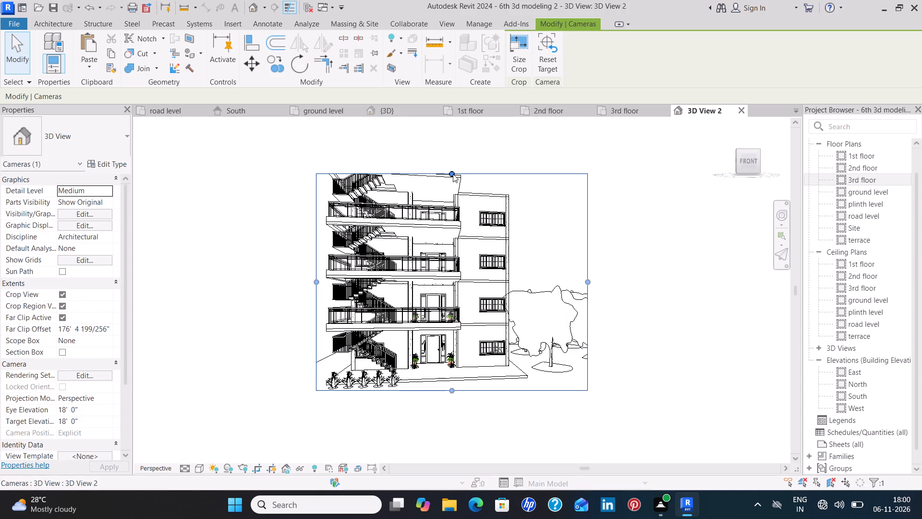
{"action": "left_click_drag", "start_coordinate": [449, 168], "coordinate": [449, 149]}
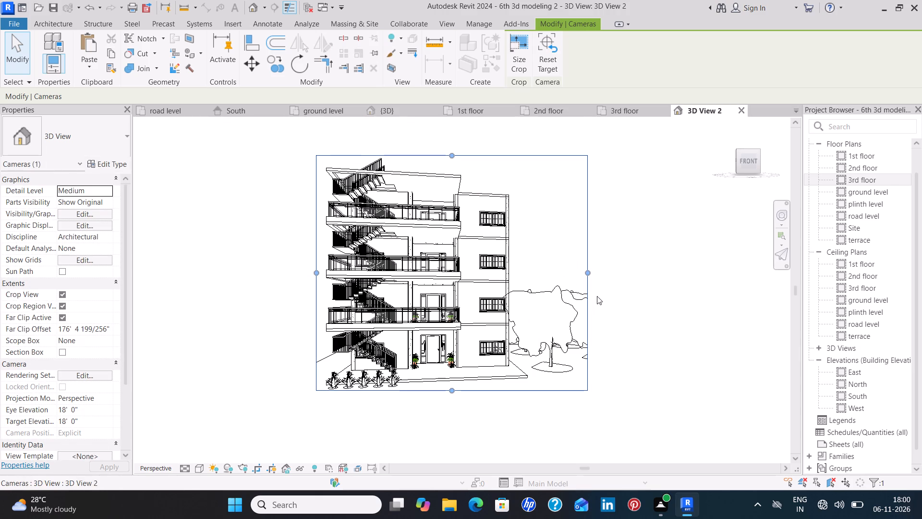
{"action": "left_click_drag", "start_coordinate": [589, 272], "coordinate": [600, 272]}
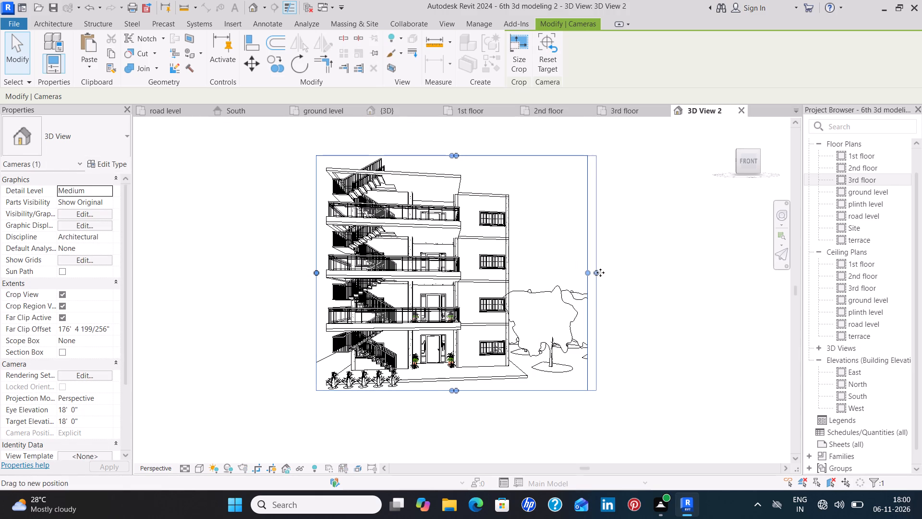
{"action": "left_click_drag", "start_coordinate": [600, 272], "coordinate": [602, 272]}
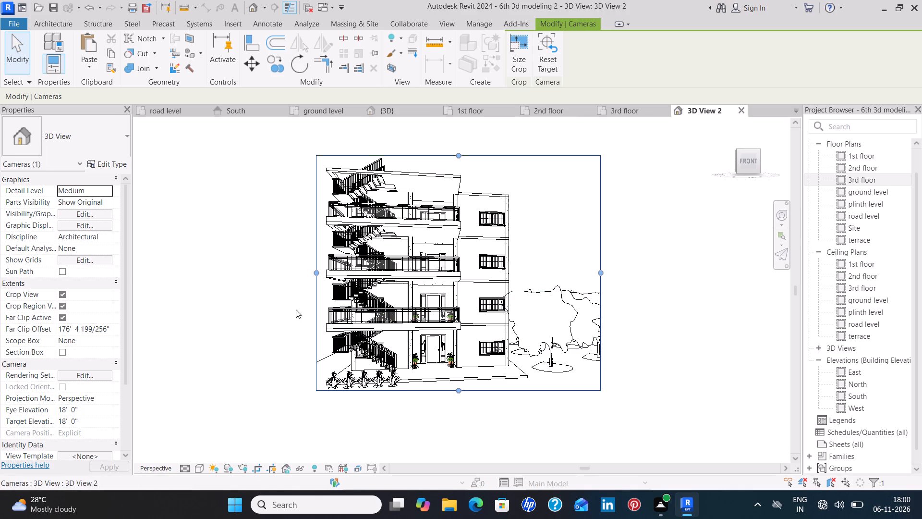
{"action": "left_click_drag", "start_coordinate": [458, 390], "coordinate": [458, 411]}
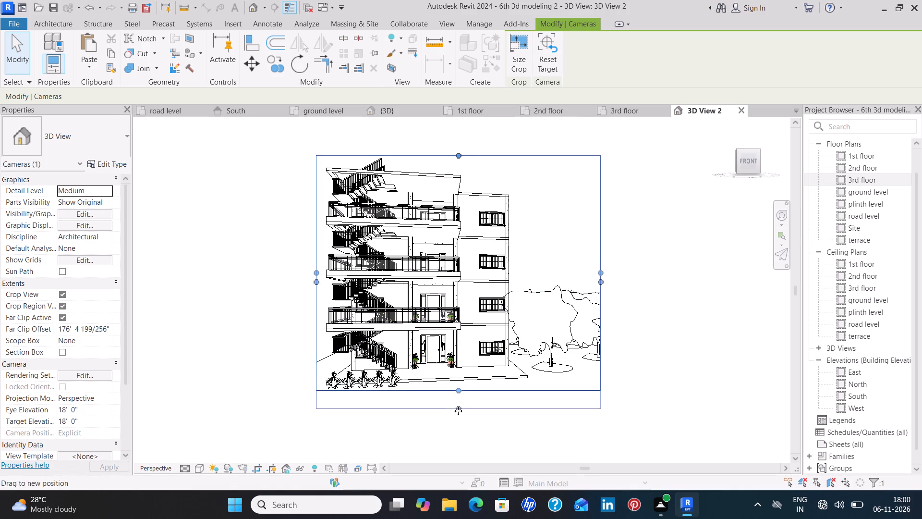
{"action": "left_click_drag", "start_coordinate": [458, 411], "coordinate": [458, 412]}
{"action": "left_click_drag", "start_coordinate": [316, 284], "coordinate": [282, 284]}
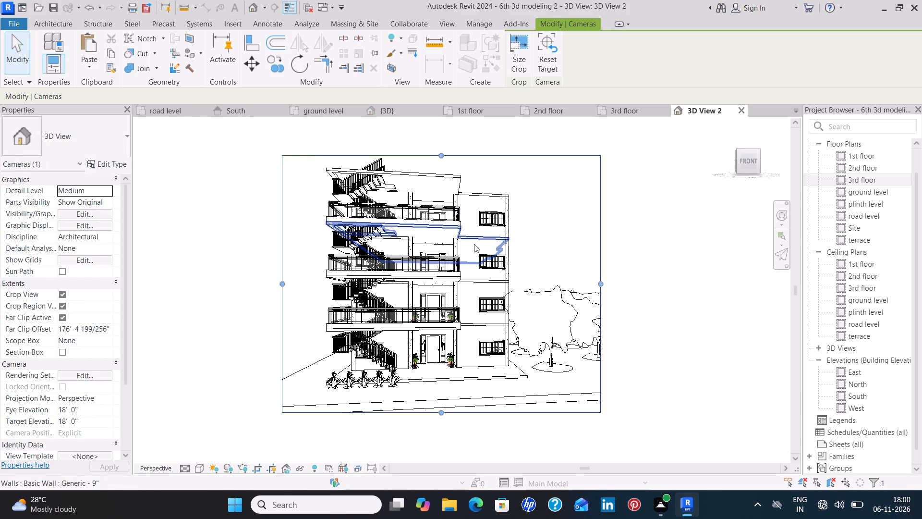
Switch the camera view's visual style to a realistic display with textured materials.
{"action": "left_click", "coordinate": [198, 468]}
{"action": "left_click", "coordinate": [214, 455]}
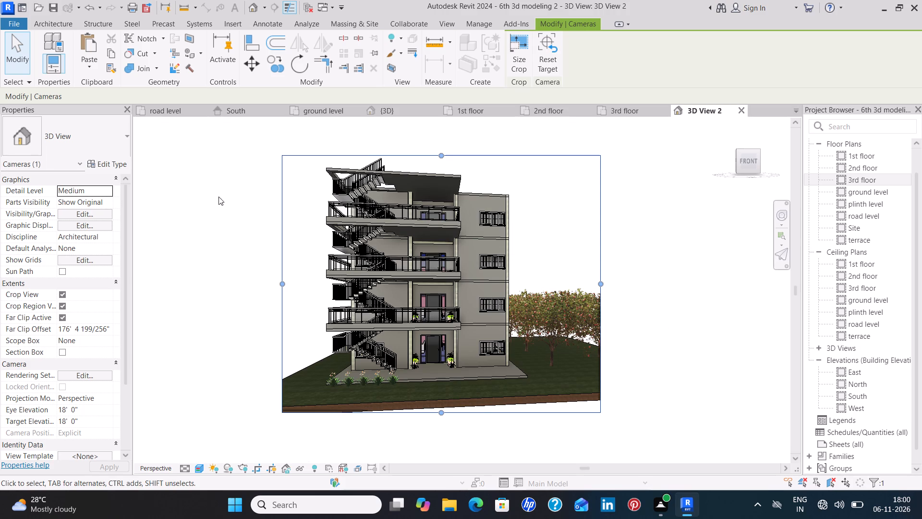
Render the camera view at Medium quality with printer resolution of 300 DPI.
{"action": "key", "text": "r"}
{"action": "key", "text": "r"}
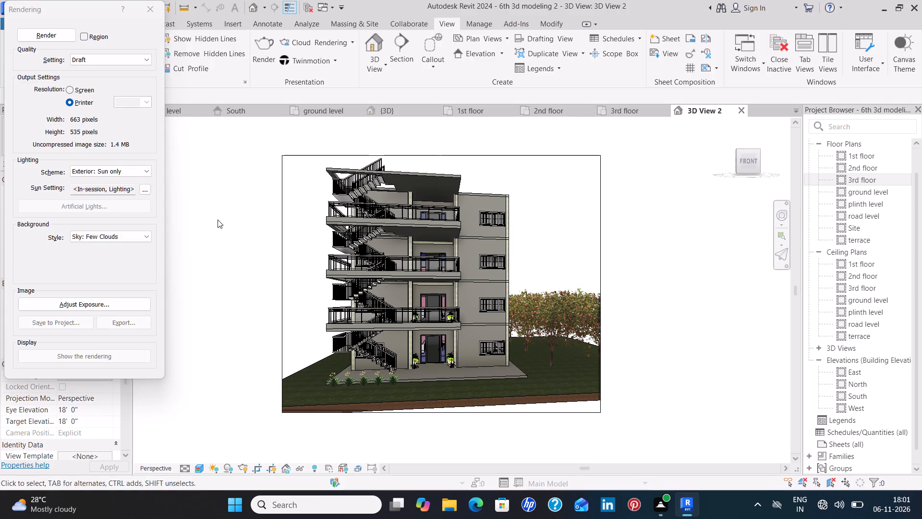
{"action": "left_click", "coordinate": [144, 61]}
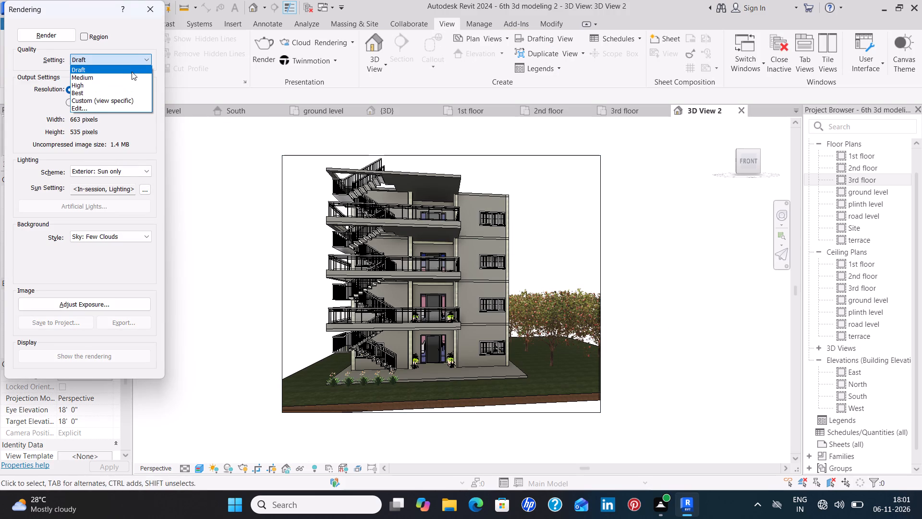
{"action": "left_click", "coordinate": [130, 78]}
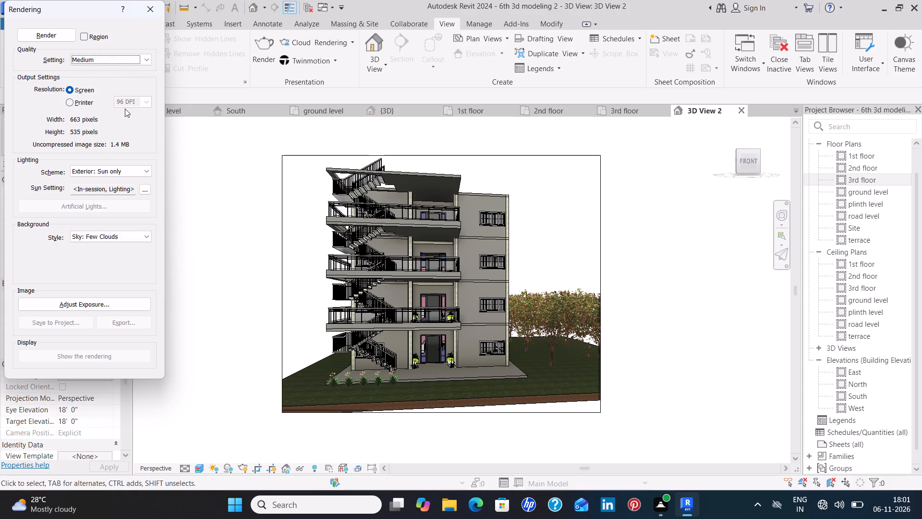
{"action": "left_click", "coordinate": [70, 102]}
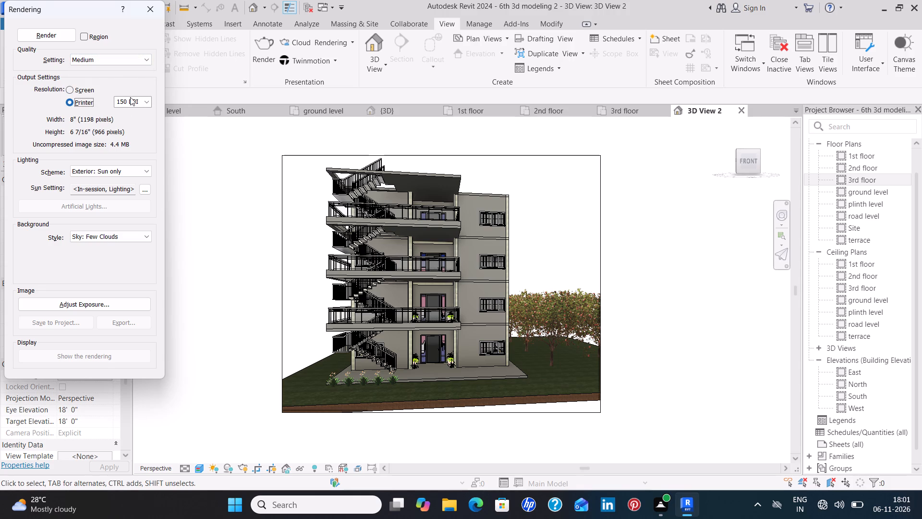
{"action": "left_click", "coordinate": [147, 101]}
{"action": "left_click", "coordinate": [132, 128]}
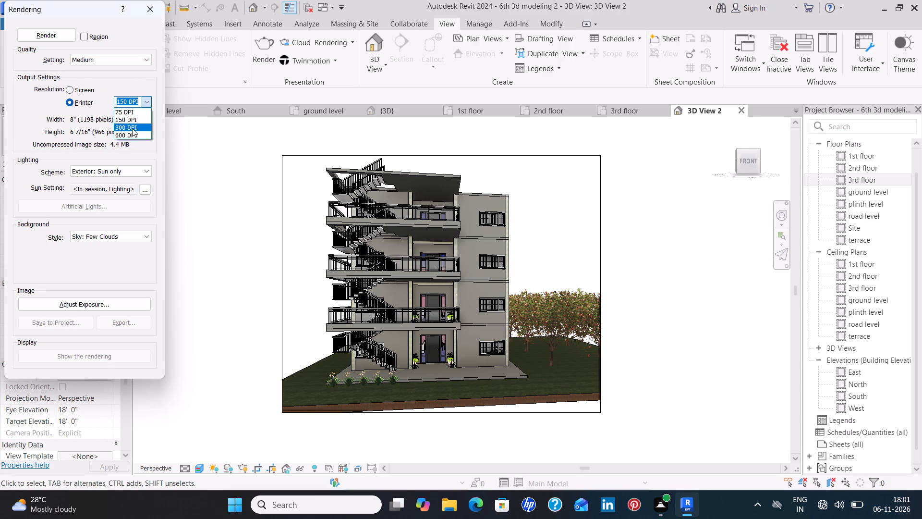
{"action": "left_click", "coordinate": [55, 32]}
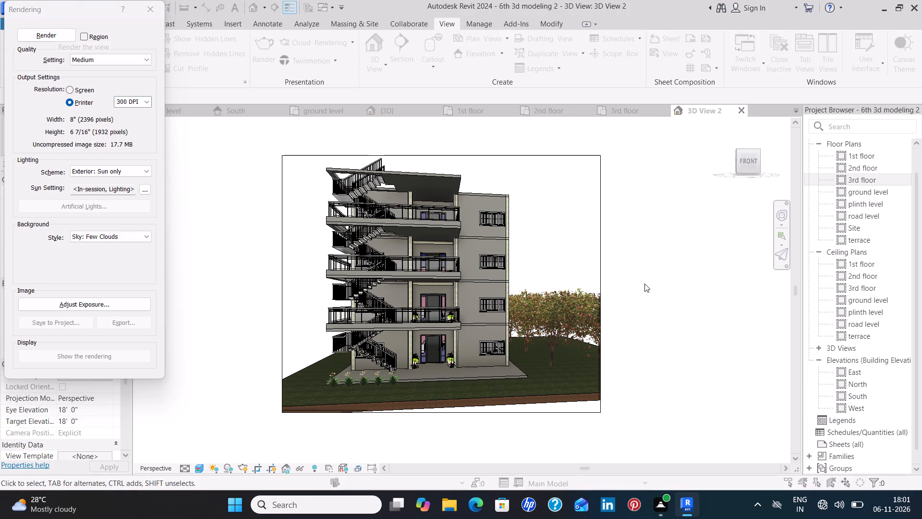
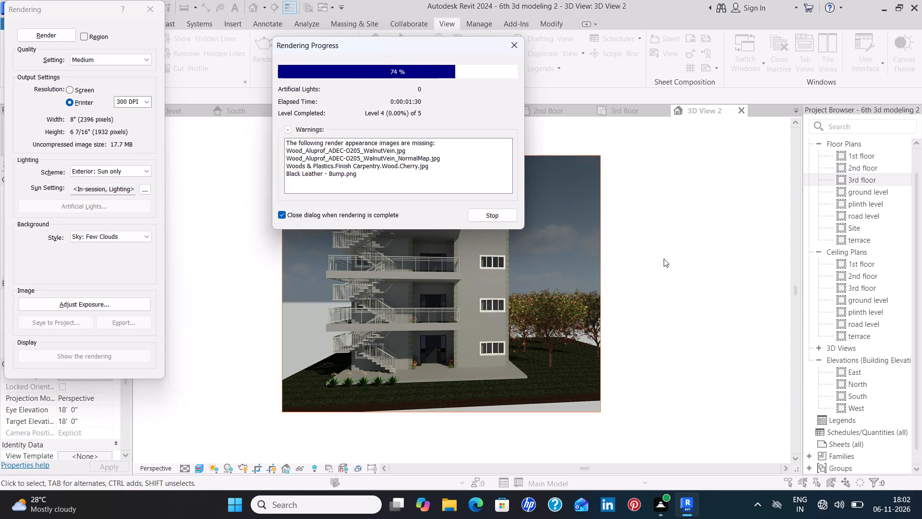
Stop the rendering in progress and close the camera view.
{"action": "left_click", "coordinate": [513, 47]}
{"action": "left_click", "coordinate": [481, 249]}
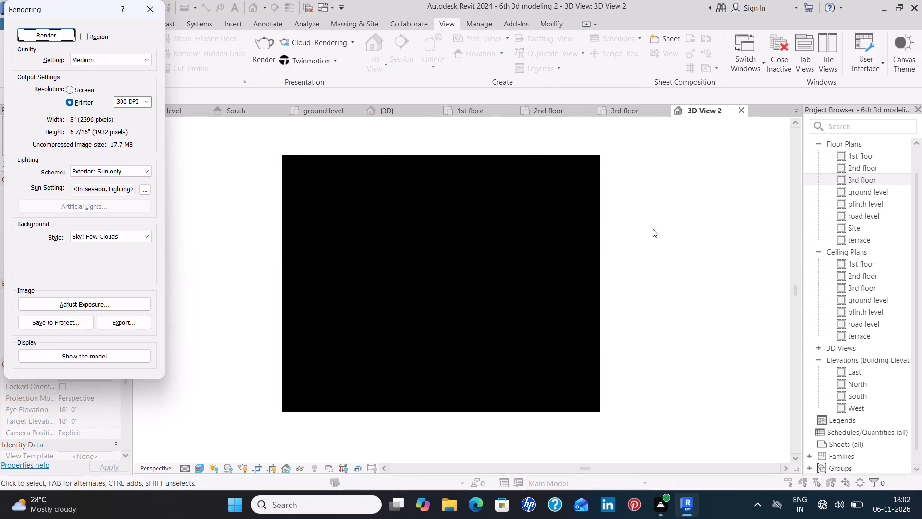
{"action": "left_click", "coordinate": [742, 111]}
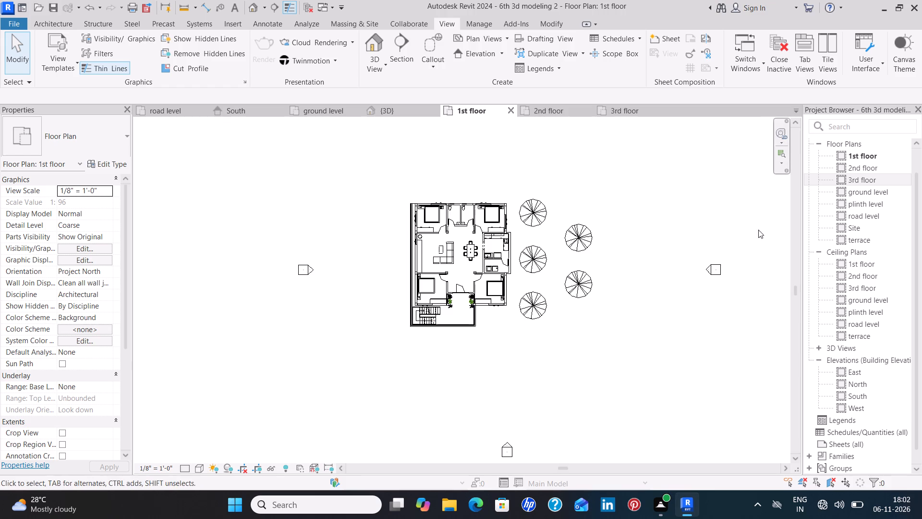
In the terrace floor plan, draw a Generic - 9" wall about 7' 6" long along the slab edge on the staircase's west side.
{"action": "double_click", "coordinate": [868, 239]}
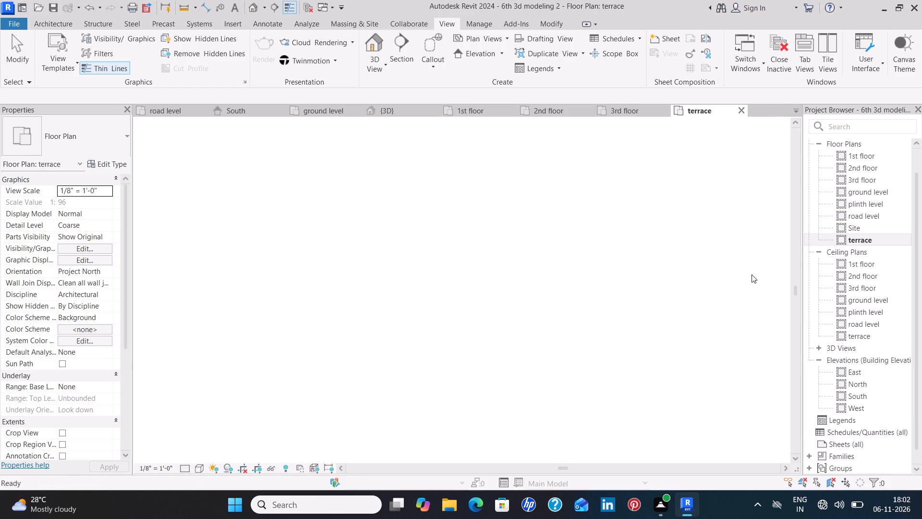
{"action": "scroll", "coordinate": [434, 293], "scroll_direction": "up", "scroll_amount": 3}
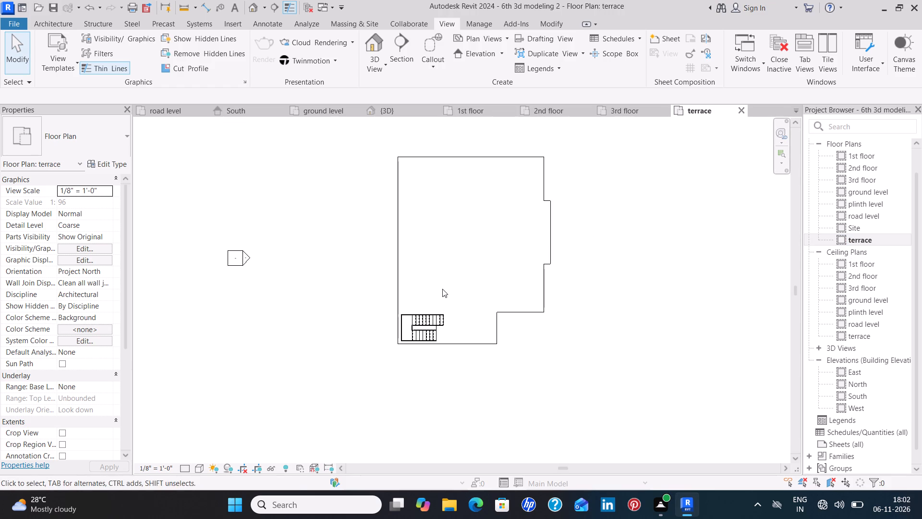
{"action": "middle_click_drag", "start_coordinate": [444, 288], "coordinate": [458, 272]}
{"action": "scroll", "coordinate": [462, 291], "scroll_direction": "up", "scroll_amount": 2}
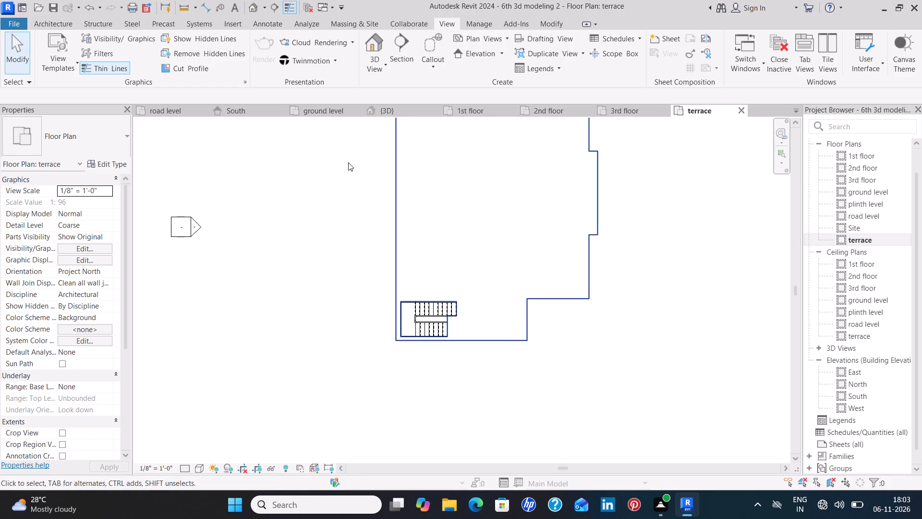
{"action": "left_click", "coordinate": [68, 26]}
{"action": "left_click", "coordinate": [46, 45]}
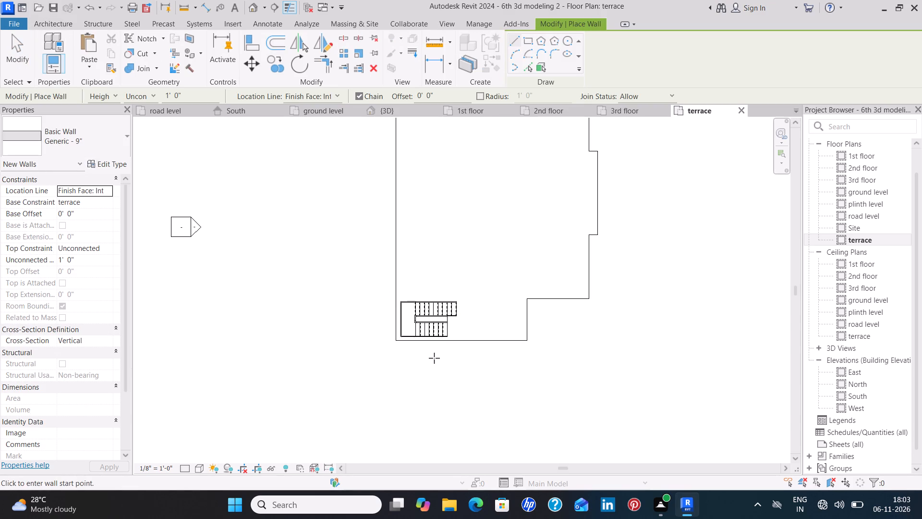
{"action": "scroll", "coordinate": [437, 358], "scroll_direction": "up", "scroll_amount": 5}
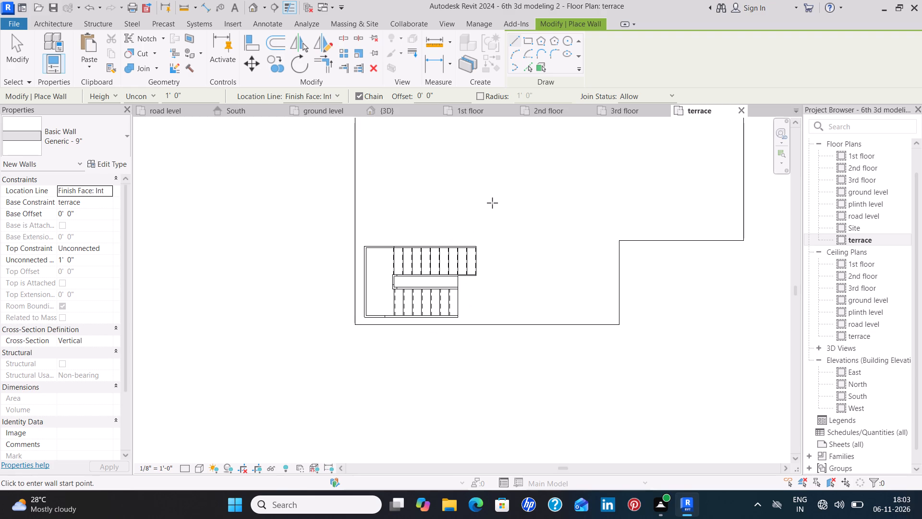
{"action": "middle_click_drag", "start_coordinate": [492, 203], "coordinate": [485, 232]}
{"action": "scroll", "coordinate": [376, 216], "scroll_direction": "down", "scroll_amount": 3}
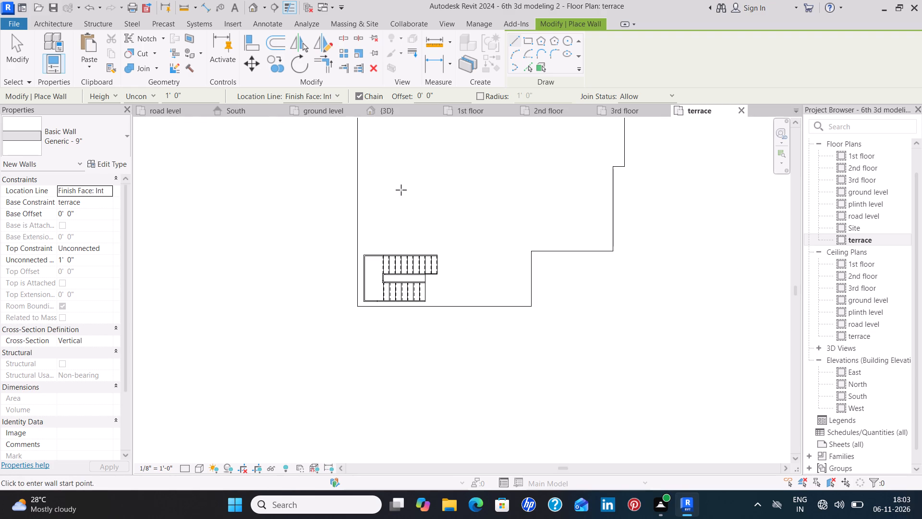
{"action": "middle_click_drag", "start_coordinate": [401, 190], "coordinate": [401, 207]}
{"action": "scroll", "coordinate": [368, 274], "scroll_direction": "up", "scroll_amount": 6}
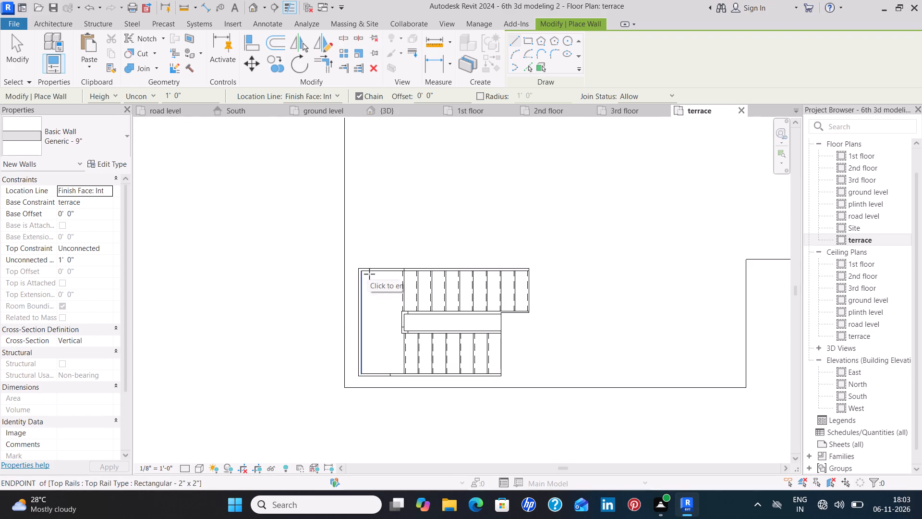
{"action": "middle_click_drag", "start_coordinate": [397, 222], "coordinate": [447, 160]}
{"action": "scroll", "coordinate": [388, 188], "scroll_direction": "up", "scroll_amount": 7}
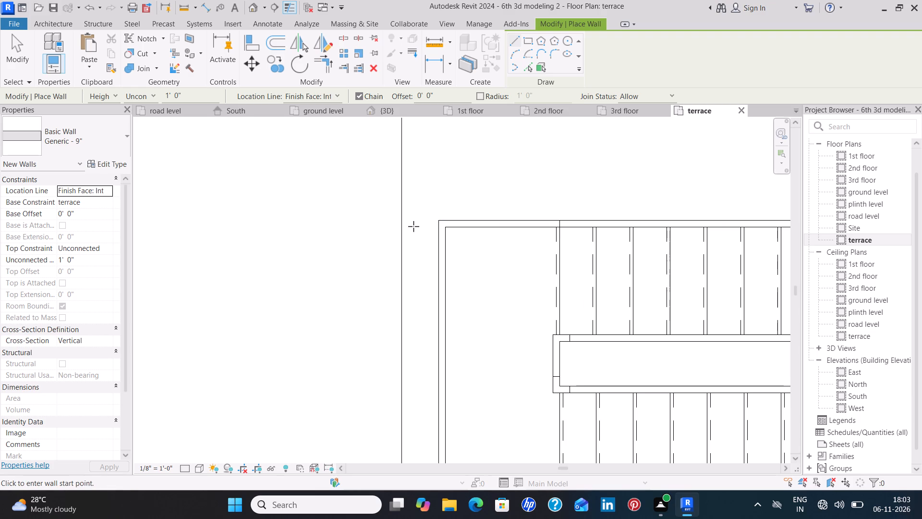
{"action": "left_click", "coordinate": [402, 219]}
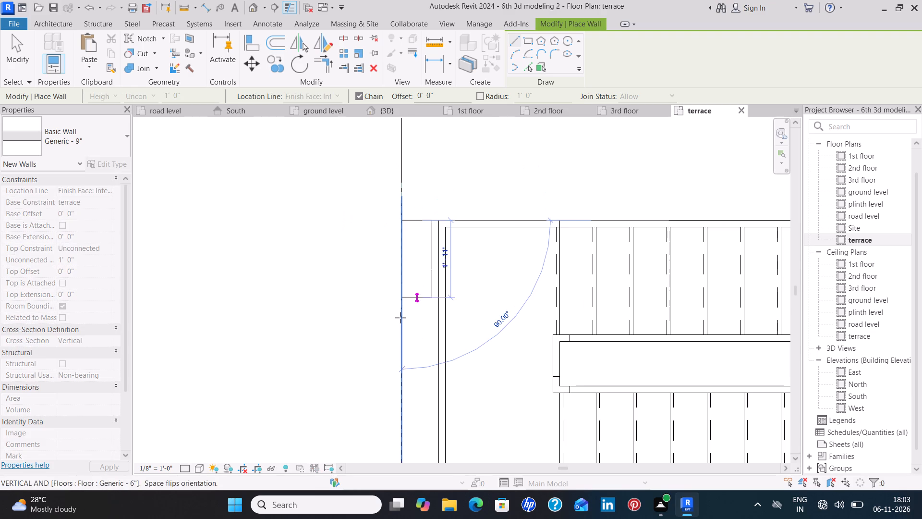
{"action": "middle_click_drag", "start_coordinate": [404, 358], "coordinate": [406, 198]}
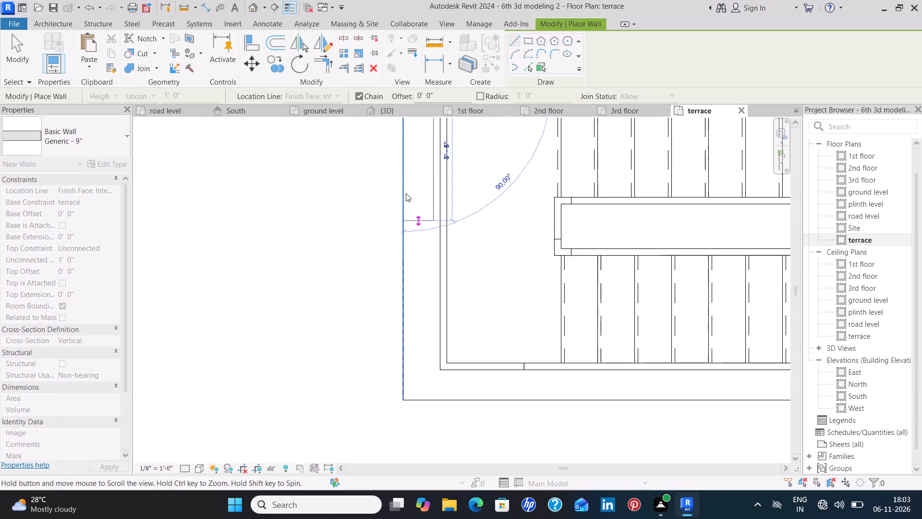
{"action": "left_click", "coordinate": [405, 376]}
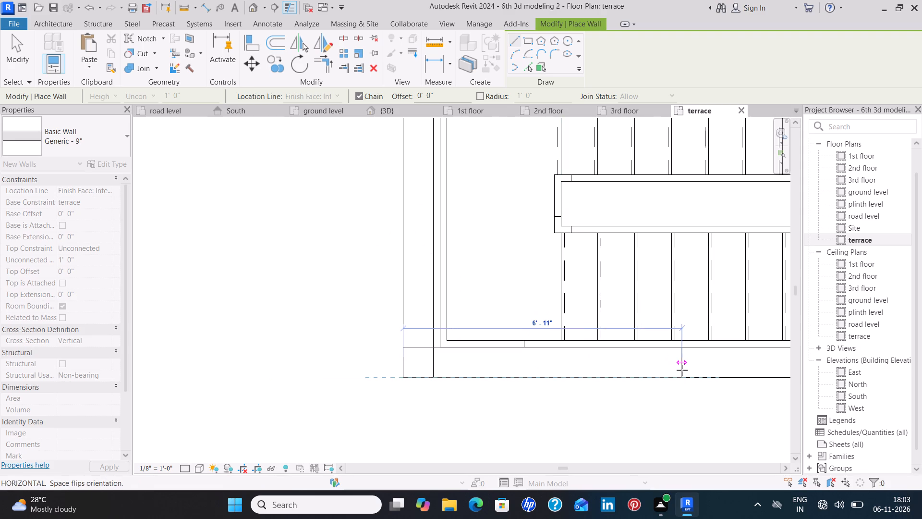
Continue the wall about 14' along the slab's south edge and about 8' north along the staircase's east side.
{"action": "middle_click_drag", "start_coordinate": [682, 370], "coordinate": [352, 358]}
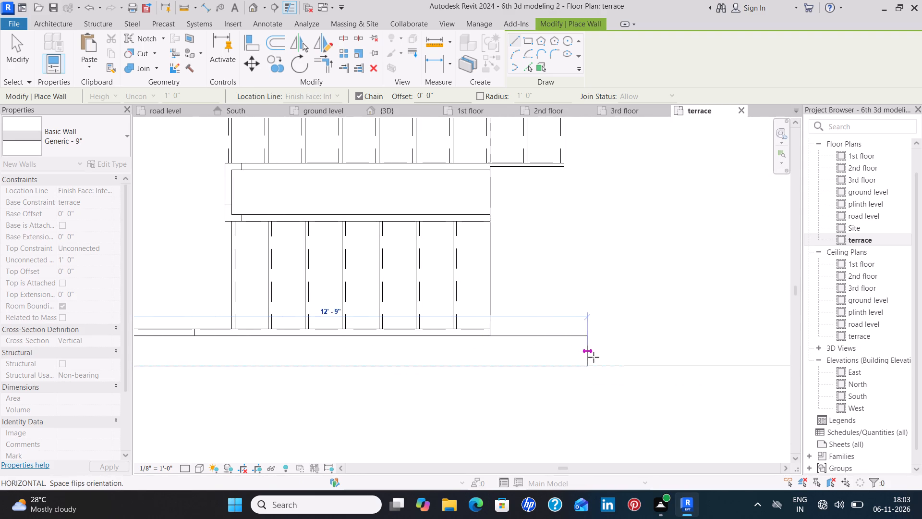
{"action": "left_click", "coordinate": [637, 355]}
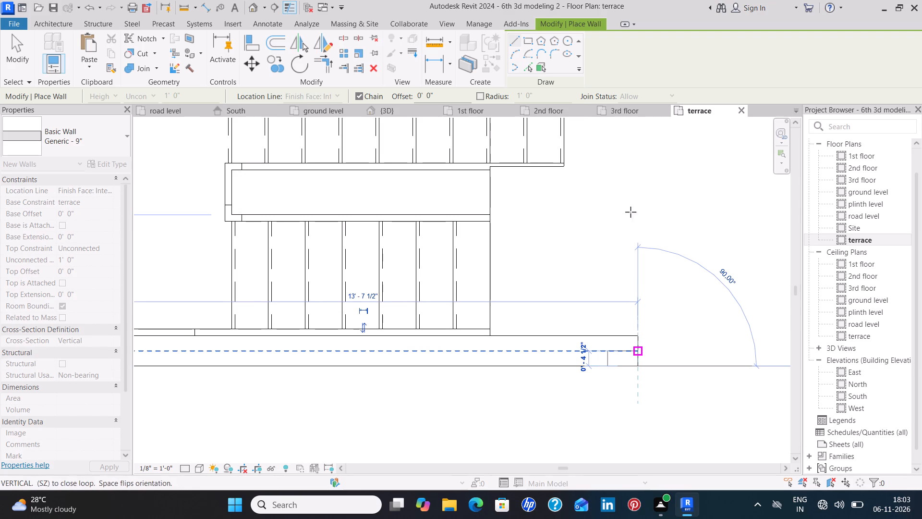
{"action": "middle_click_drag", "start_coordinate": [639, 163], "coordinate": [639, 347]}
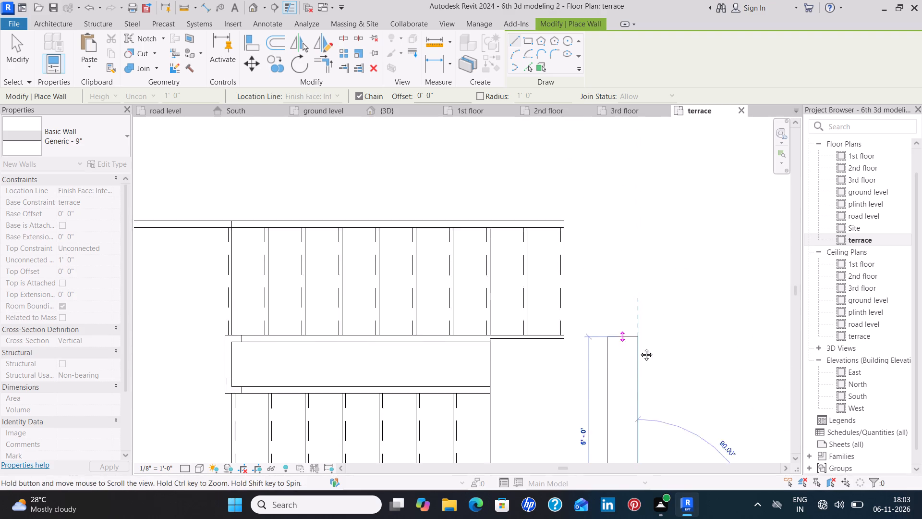
{"action": "middle_click_drag", "start_coordinate": [639, 347], "coordinate": [638, 363]}
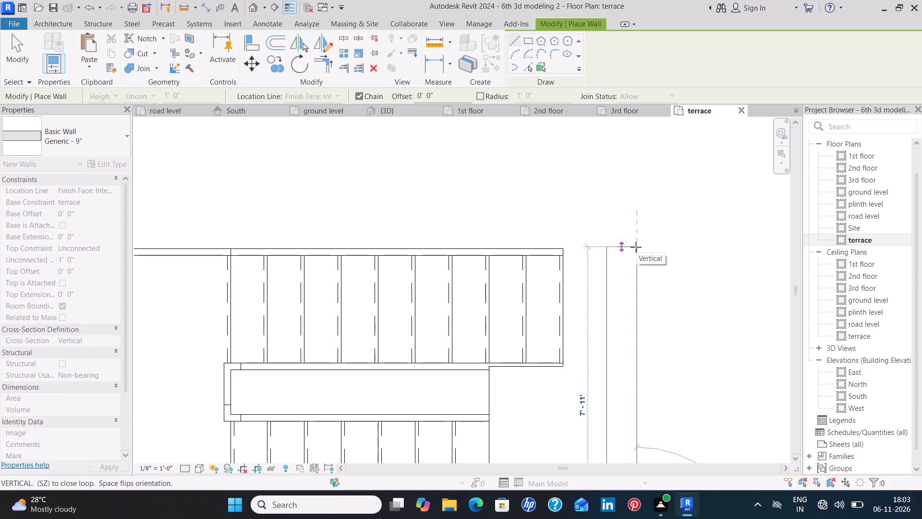
{"action": "left_click", "coordinate": [635, 252]}
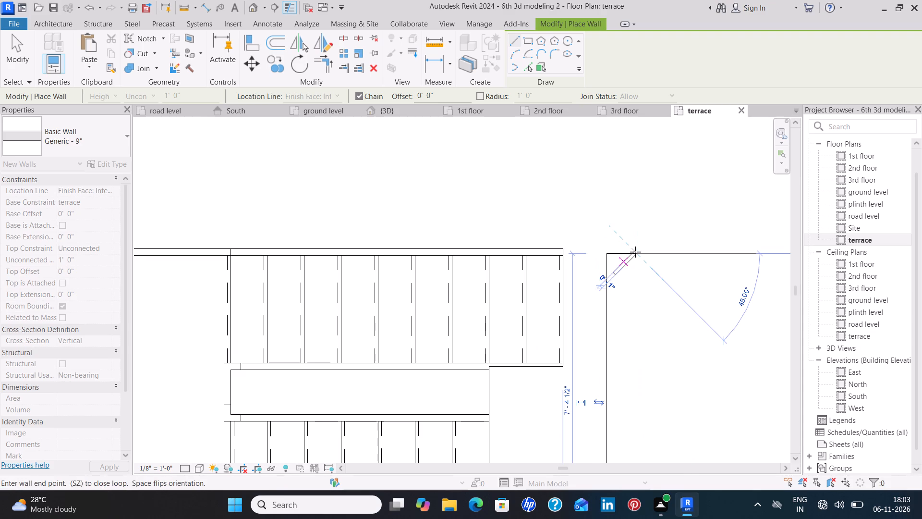
{"action": "key", "text": "Escape"}
Draw a 14' 0" Generic - 9" wall just north of the staircase, from the slab's west edge to the east wall's outer face line.
{"action": "scroll", "coordinate": [520, 161], "scroll_direction": "down", "scroll_amount": 1}
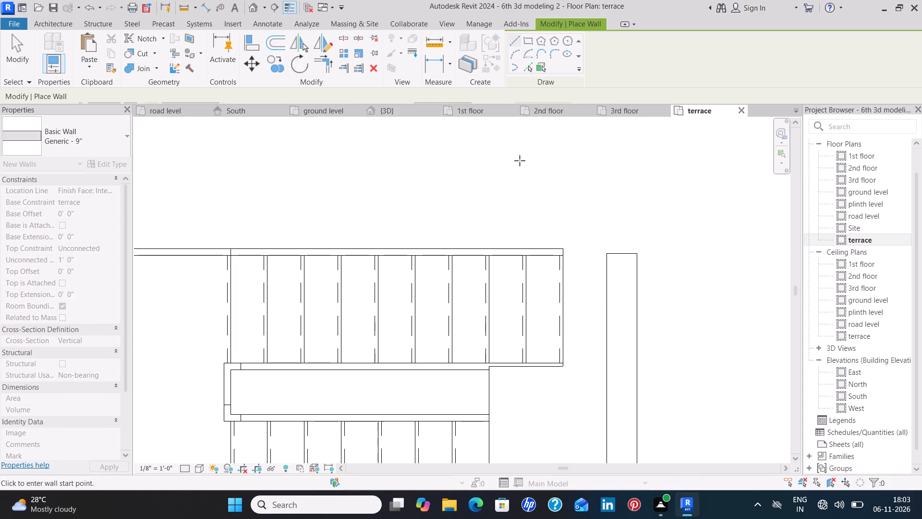
{"action": "scroll", "coordinate": [520, 161], "scroll_direction": "down", "scroll_amount": 3}
{"action": "middle_click_drag", "start_coordinate": [364, 195], "coordinate": [471, 255]}
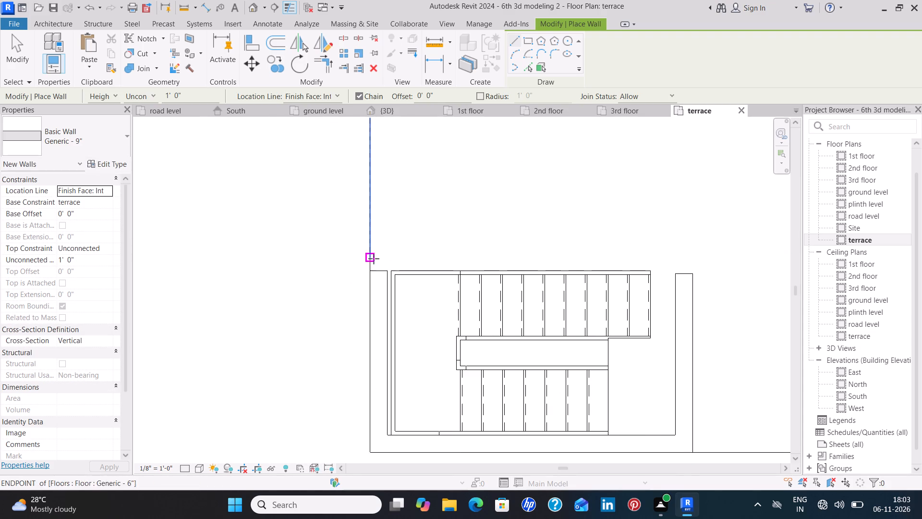
{"action": "left_click", "coordinate": [370, 270]}
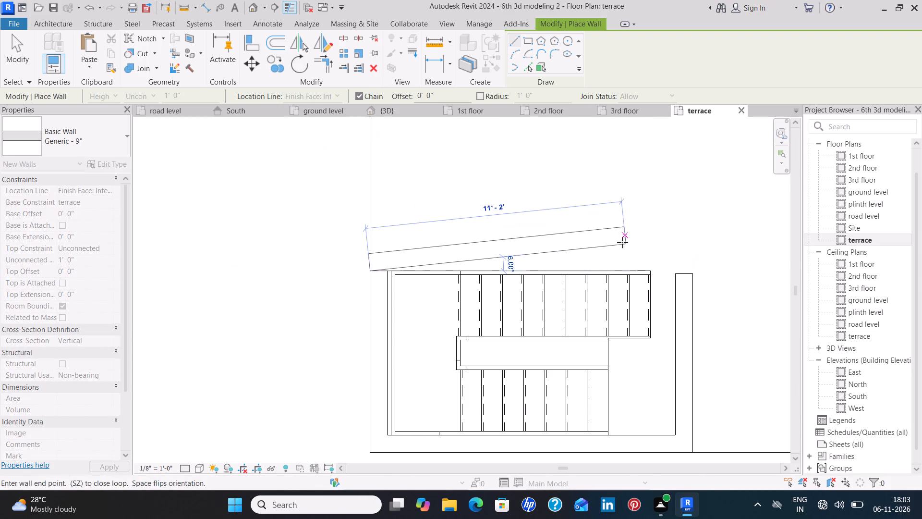
{"action": "key", "text": "Escape"}
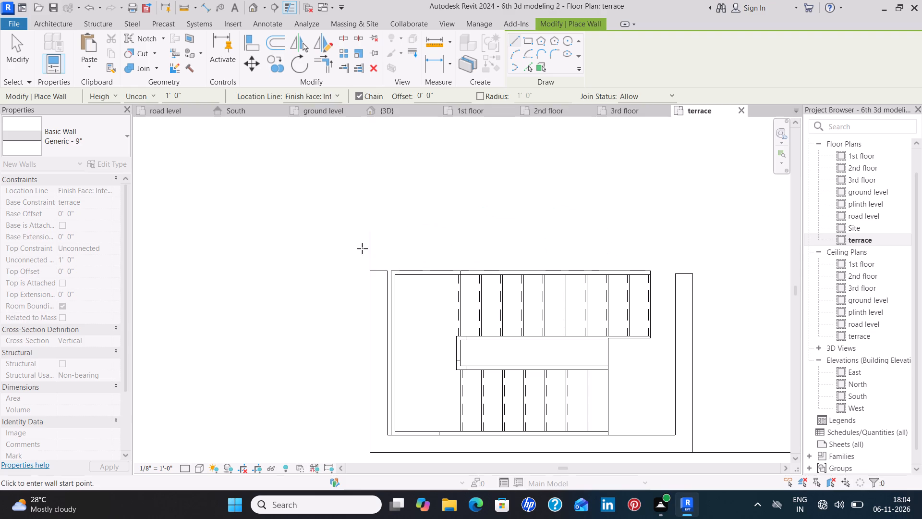
{"action": "left_click", "coordinate": [369, 258]}
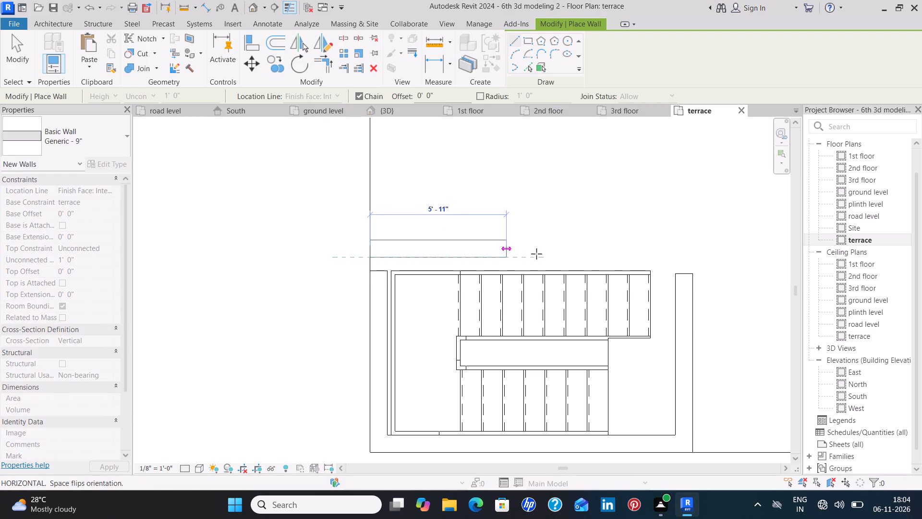
{"action": "left_click", "coordinate": [689, 257]}
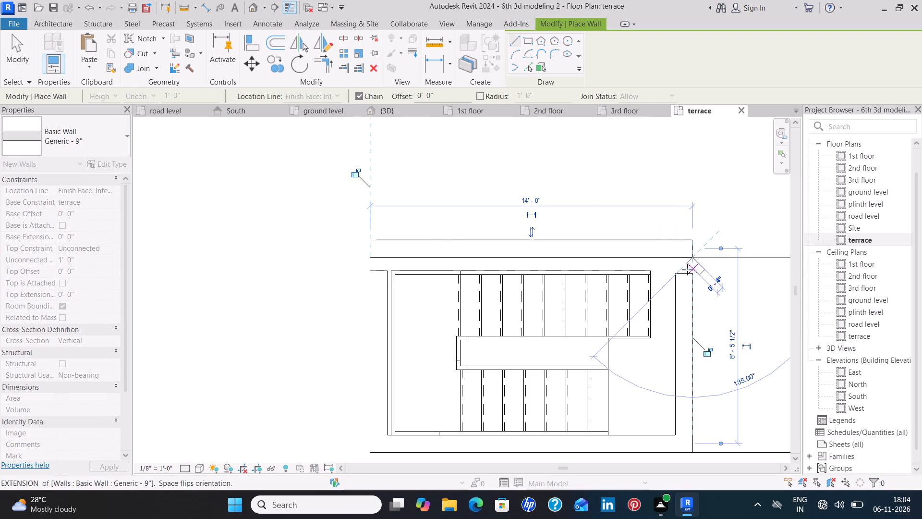
{"action": "key", "text": "Escape"}
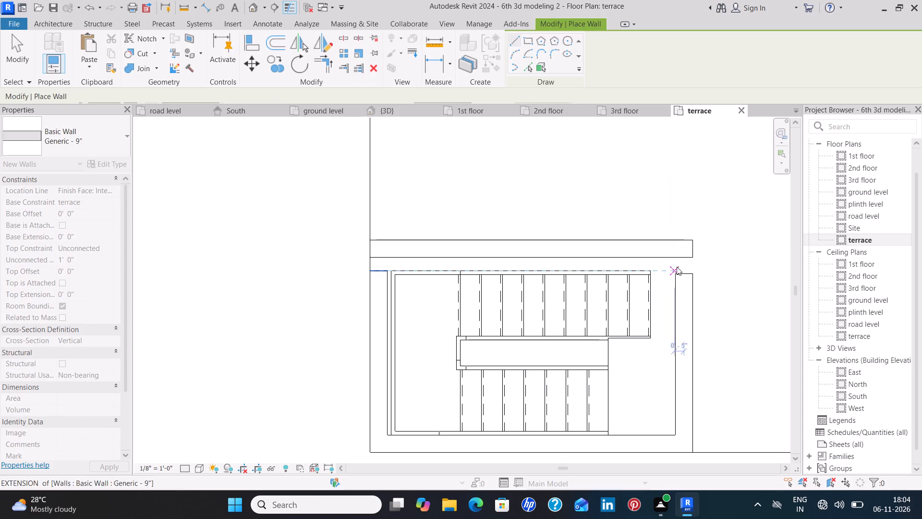
{"action": "key", "text": "Escape"}
Extend the east and west staircase walls north to meet the north wall, closing the rectangle.
{"action": "left_click", "coordinate": [683, 271]}
{"action": "left_click_drag", "start_coordinate": [692, 272], "coordinate": [691, 256]}
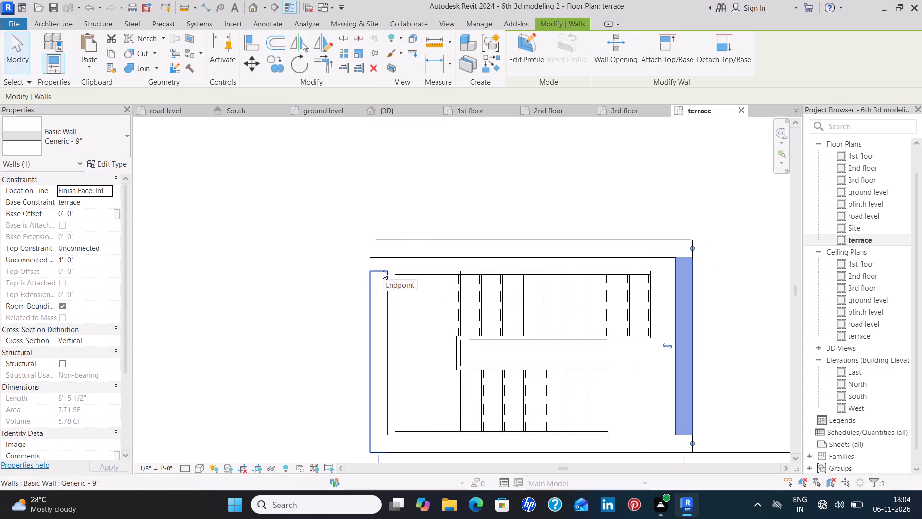
{"action": "left_click", "coordinate": [383, 271]}
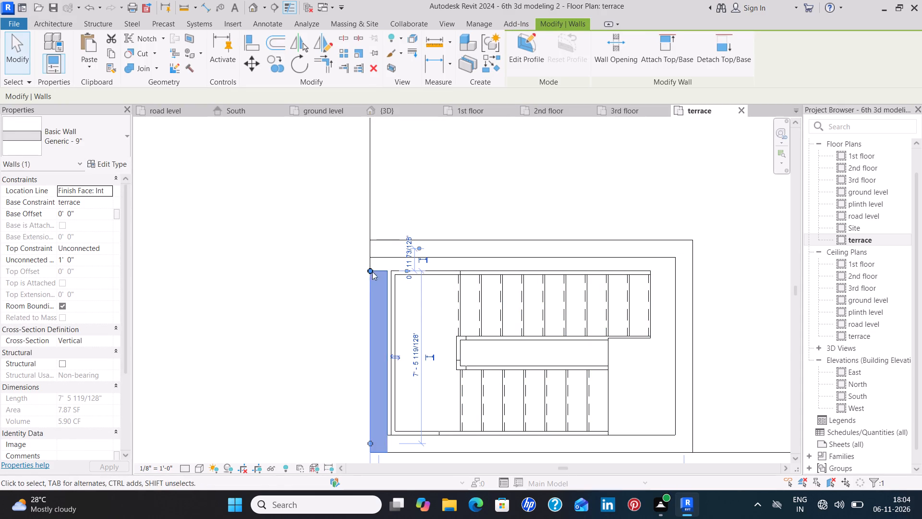
{"action": "left_click_drag", "start_coordinate": [373, 271], "coordinate": [372, 257]}
{"action": "left_click", "coordinate": [302, 290]}
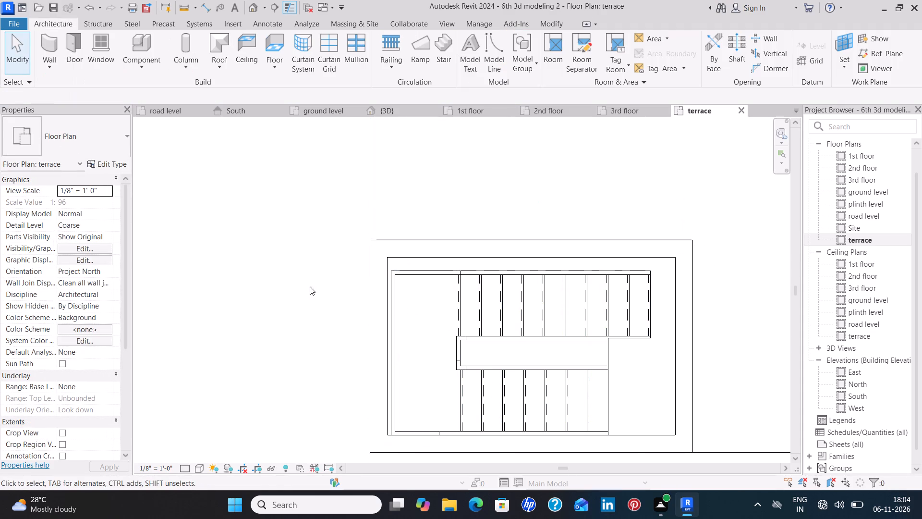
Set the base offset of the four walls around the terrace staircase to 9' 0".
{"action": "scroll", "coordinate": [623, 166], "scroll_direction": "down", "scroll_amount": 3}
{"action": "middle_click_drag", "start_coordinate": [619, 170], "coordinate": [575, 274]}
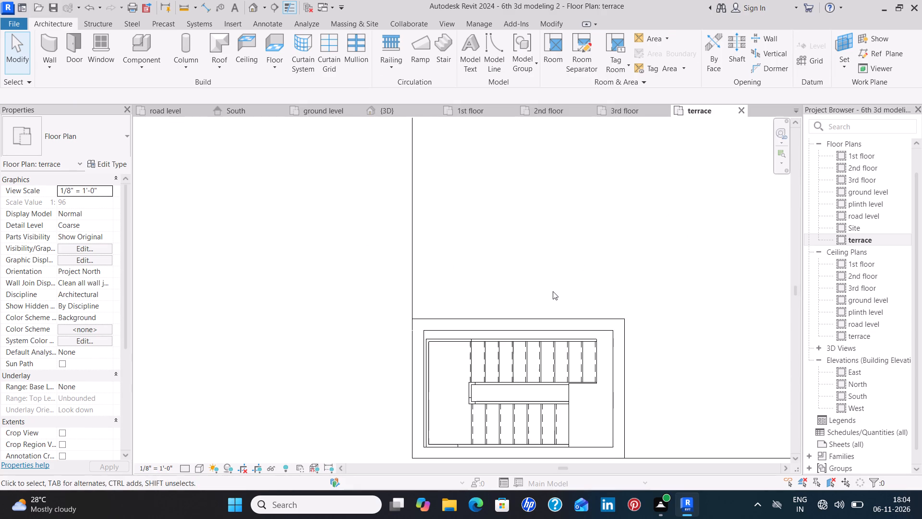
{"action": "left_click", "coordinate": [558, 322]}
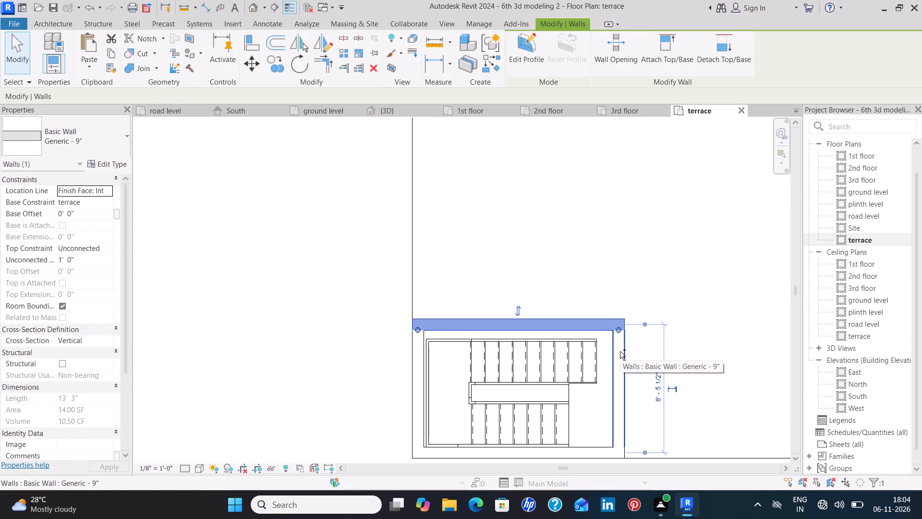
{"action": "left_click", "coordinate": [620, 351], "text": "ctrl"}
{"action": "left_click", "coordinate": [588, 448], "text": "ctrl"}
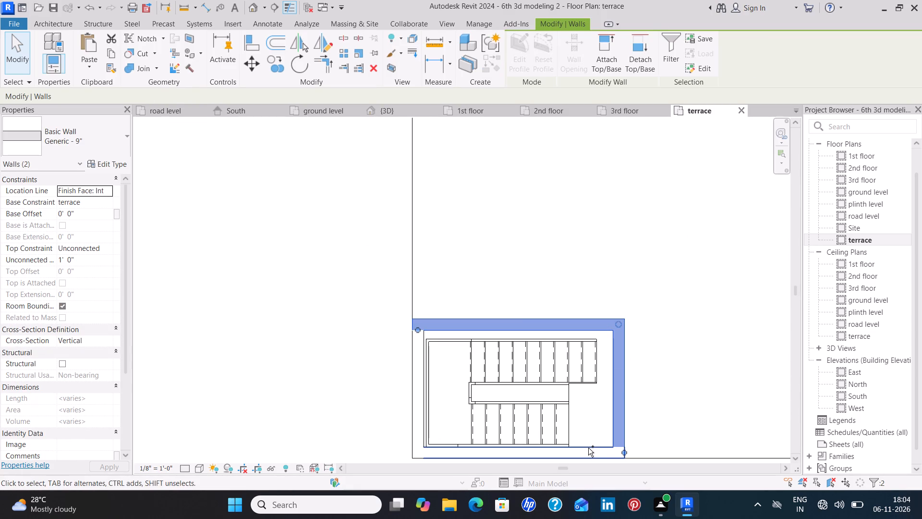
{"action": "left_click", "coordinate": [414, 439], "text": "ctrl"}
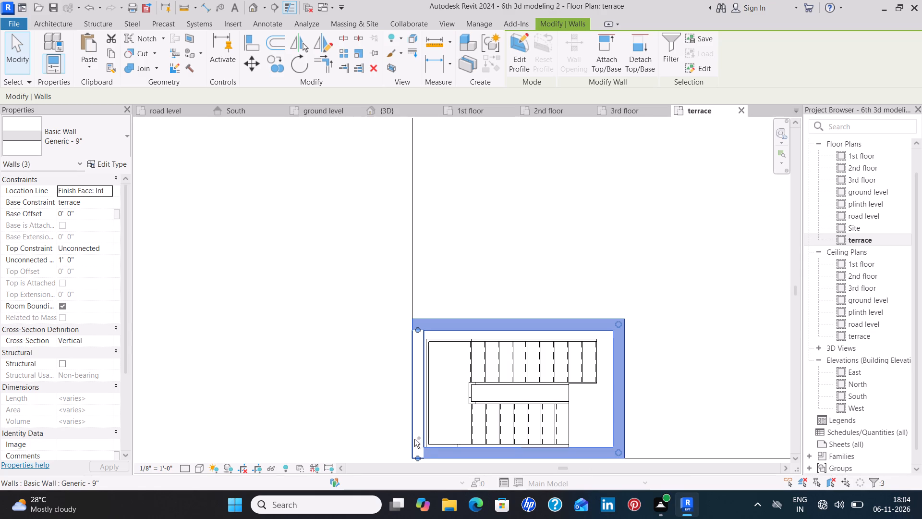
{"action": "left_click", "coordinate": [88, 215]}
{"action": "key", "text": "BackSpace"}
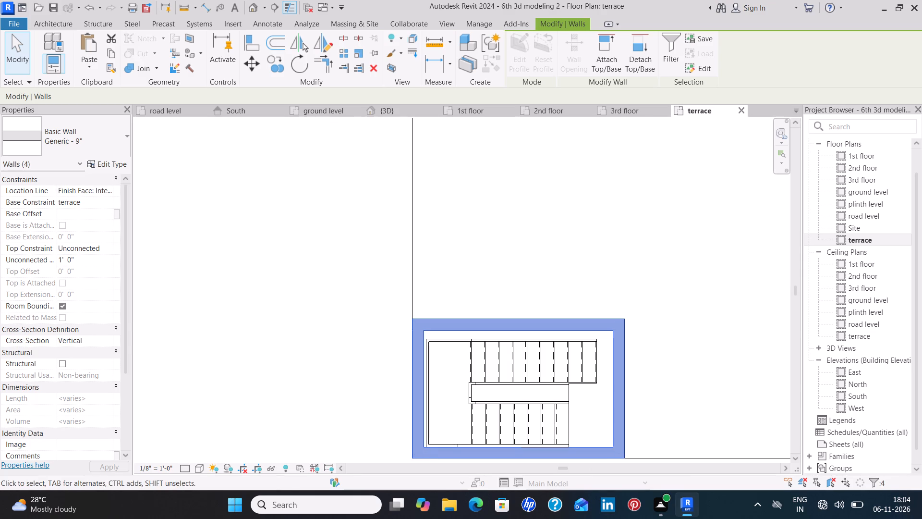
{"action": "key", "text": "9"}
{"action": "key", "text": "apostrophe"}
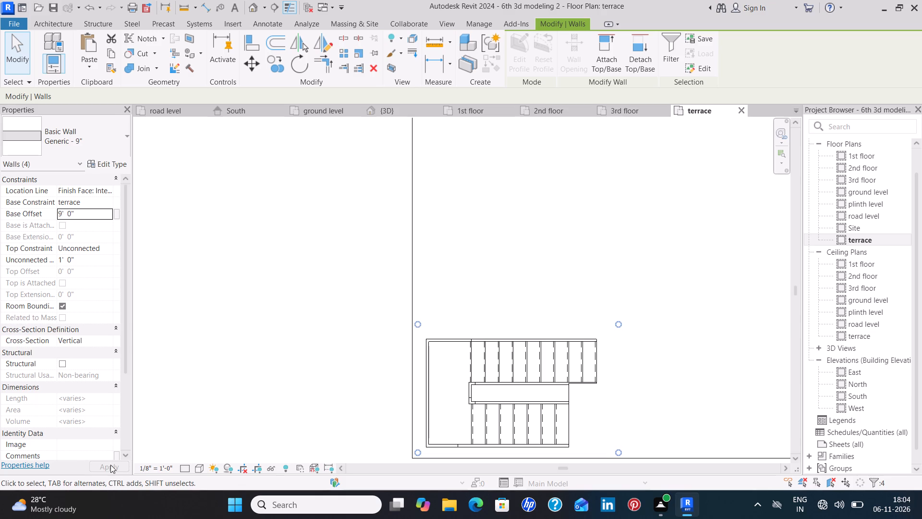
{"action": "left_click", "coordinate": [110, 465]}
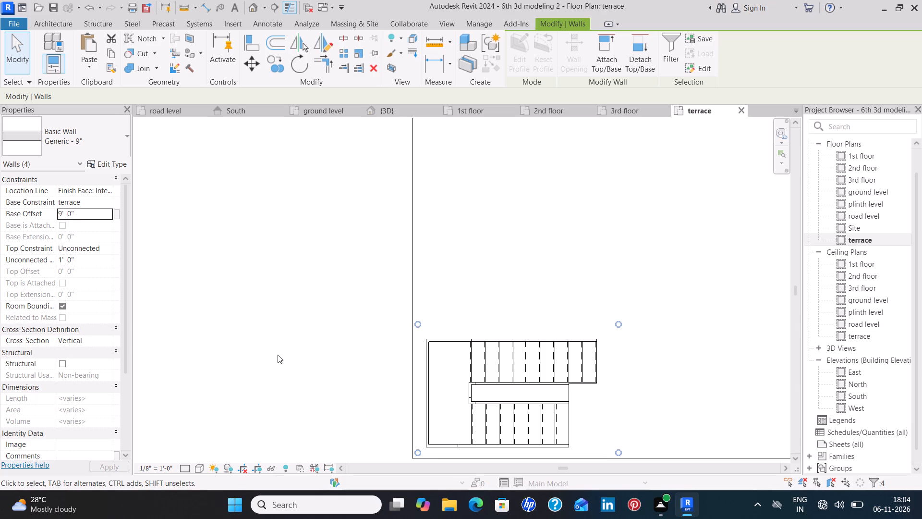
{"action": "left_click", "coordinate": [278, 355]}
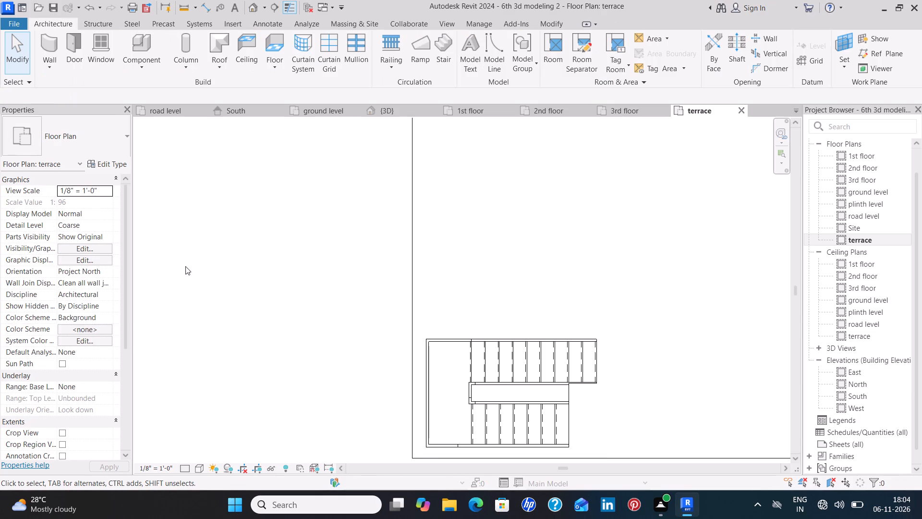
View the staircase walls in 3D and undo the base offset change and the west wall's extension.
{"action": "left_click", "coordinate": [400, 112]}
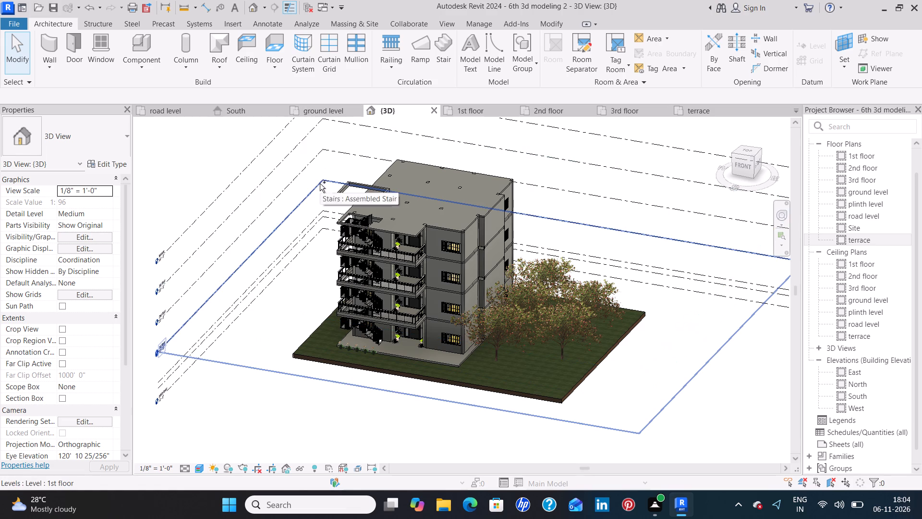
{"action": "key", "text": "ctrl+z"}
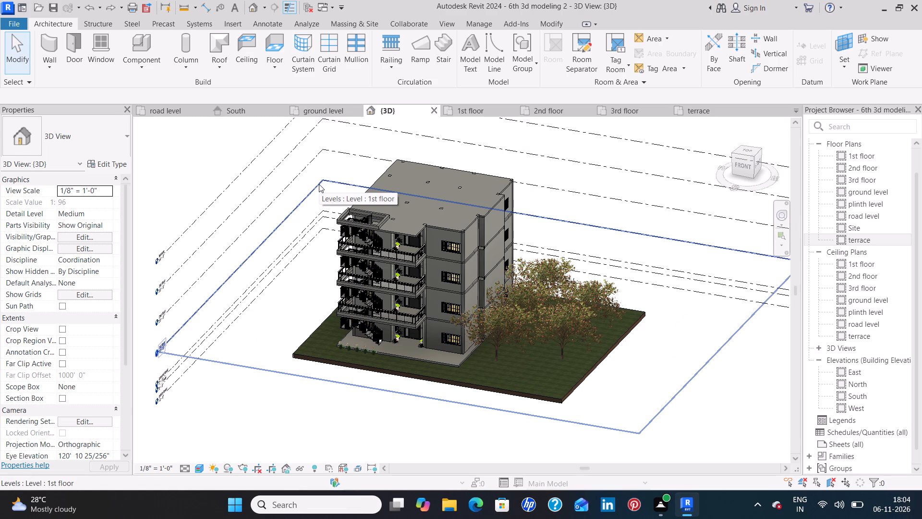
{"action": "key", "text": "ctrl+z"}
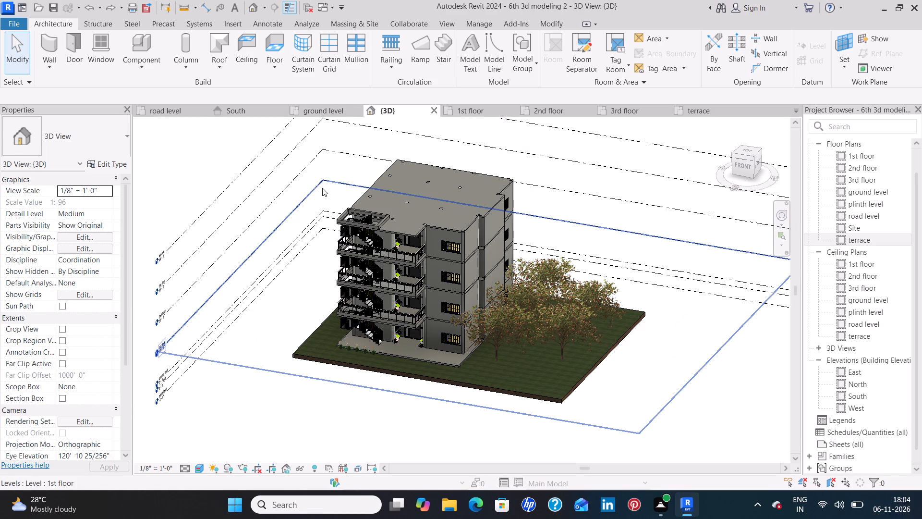
In the terrace floor plan, extend the north end of the west staircase wall to meet the north wall.
{"action": "left_click", "coordinate": [335, 110]}
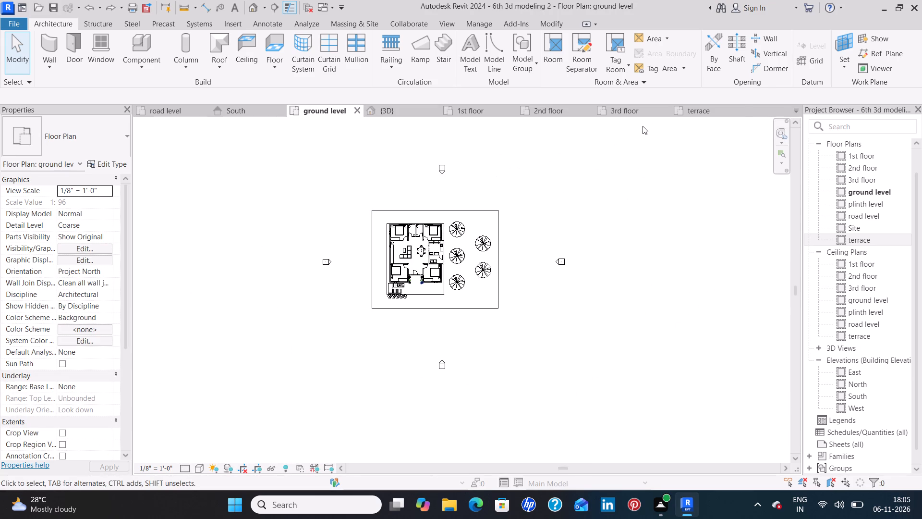
{"action": "double_click", "coordinate": [700, 108]}
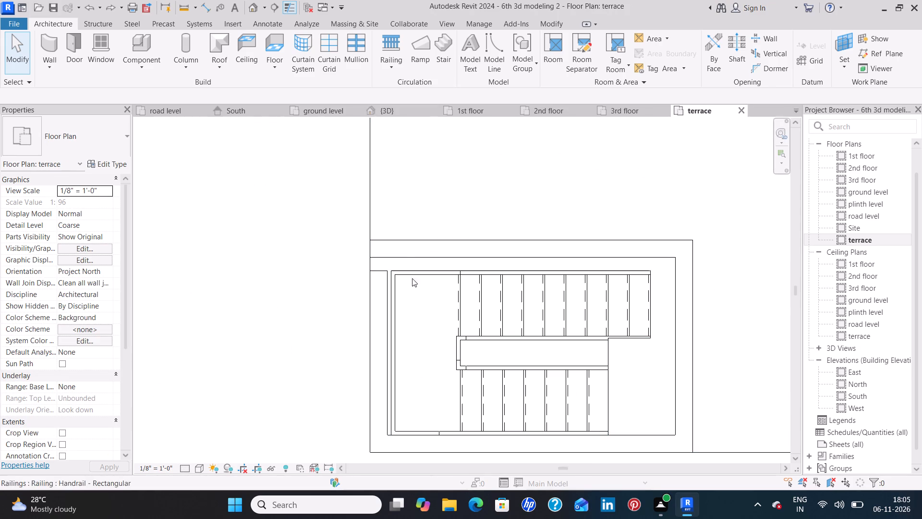
{"action": "left_click", "coordinate": [382, 270]}
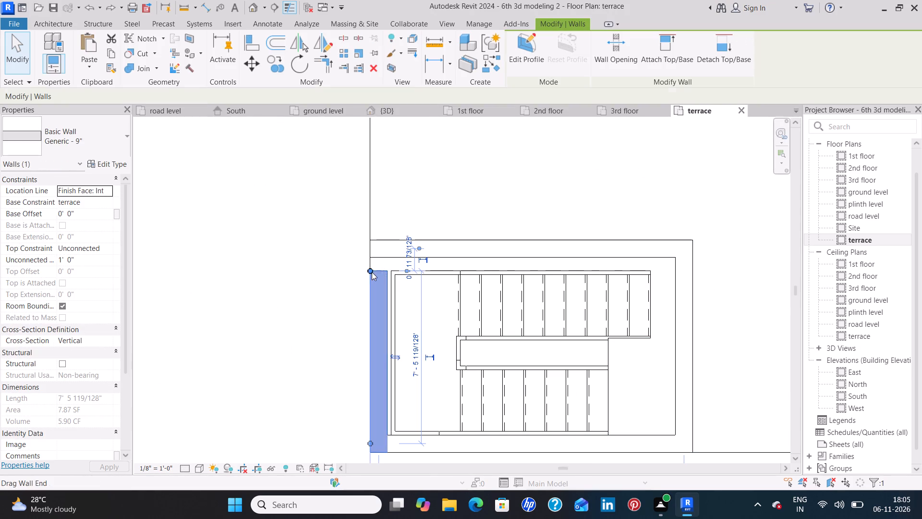
{"action": "left_click_drag", "start_coordinate": [370, 271], "coordinate": [370, 266]}
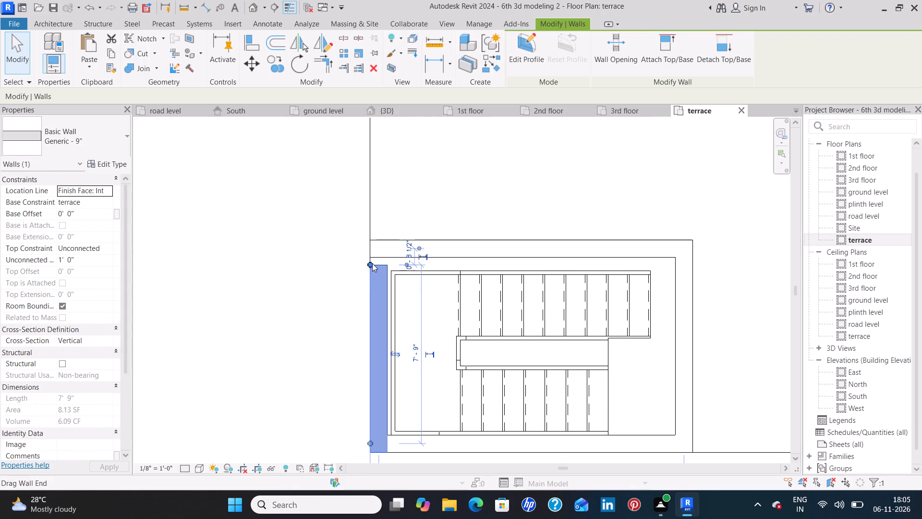
{"action": "left_click", "coordinate": [371, 263]}
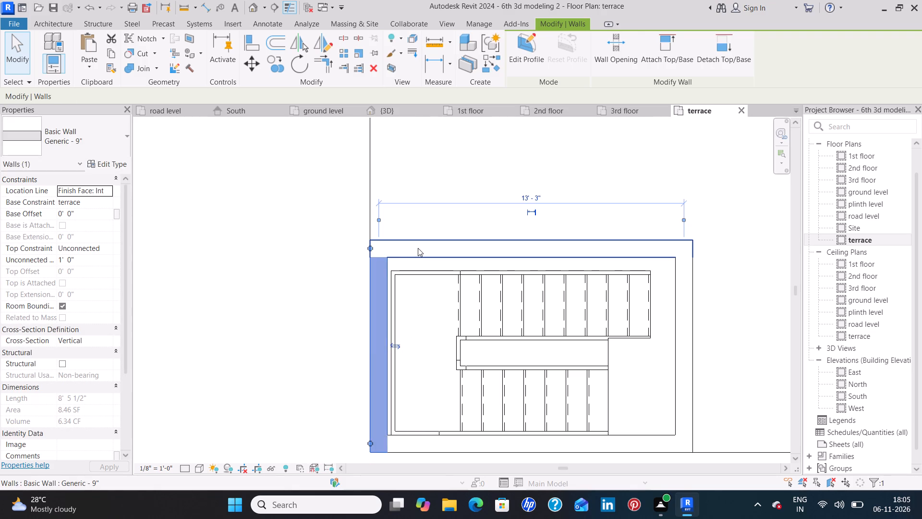
Set the unconnected height of all four staircase walls to 9' 0" and check them in the 3D view.
{"action": "left_click", "coordinate": [422, 242], "text": "ctrl"}
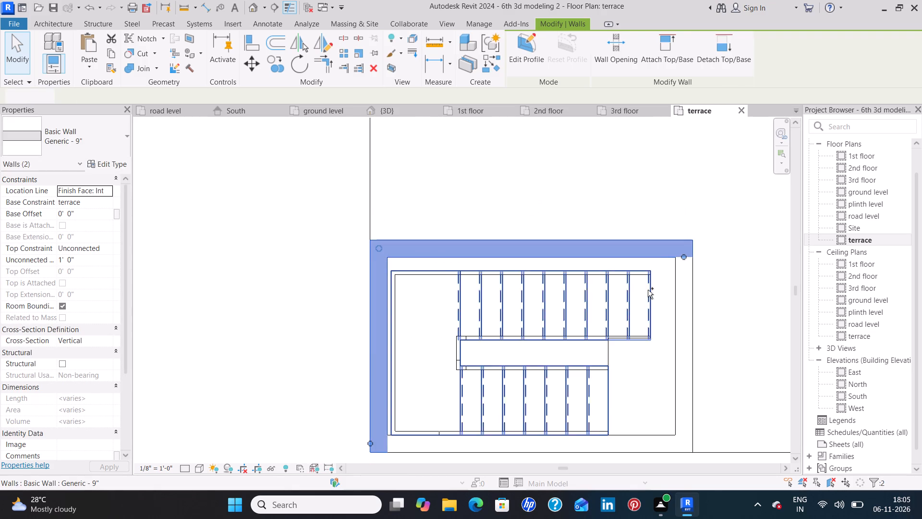
{"action": "left_click", "coordinate": [675, 294], "text": "ctrl"}
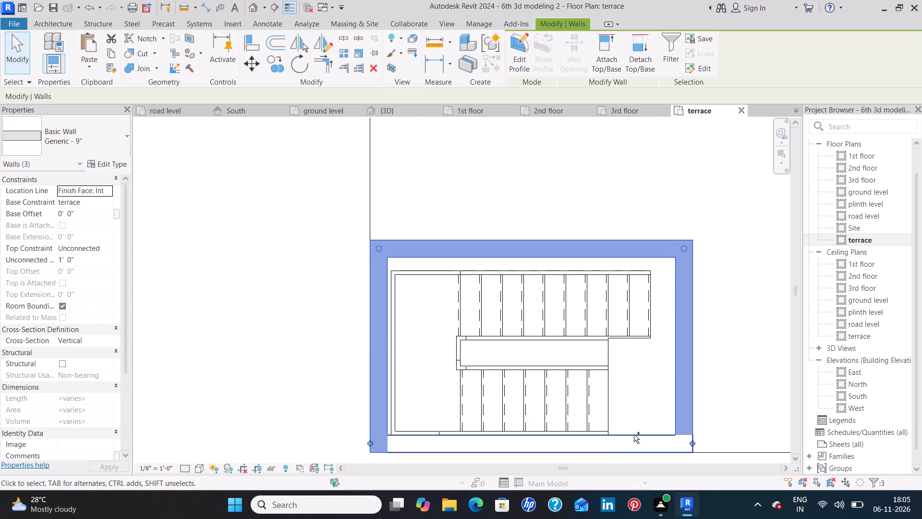
{"action": "left_click", "coordinate": [634, 434], "text": "ctrl"}
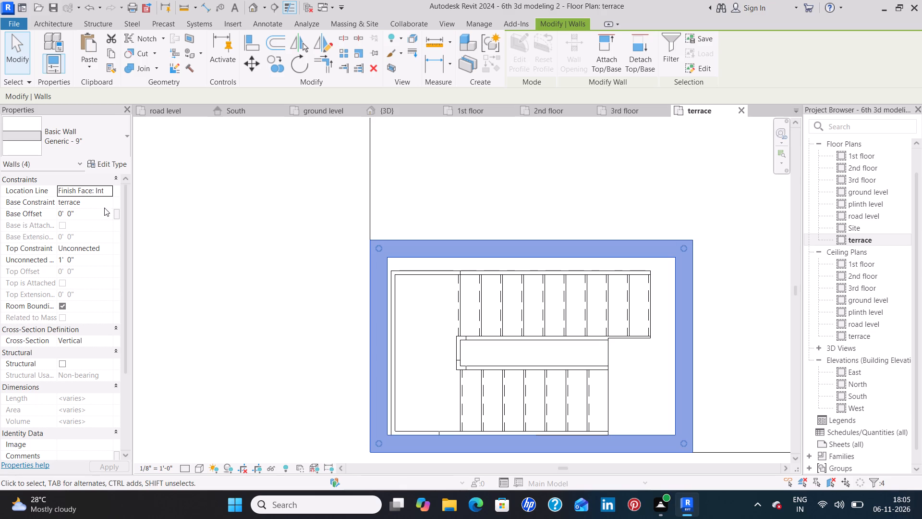
{"action": "left_click", "coordinate": [90, 256]}
{"action": "key", "text": "BackSpace"}
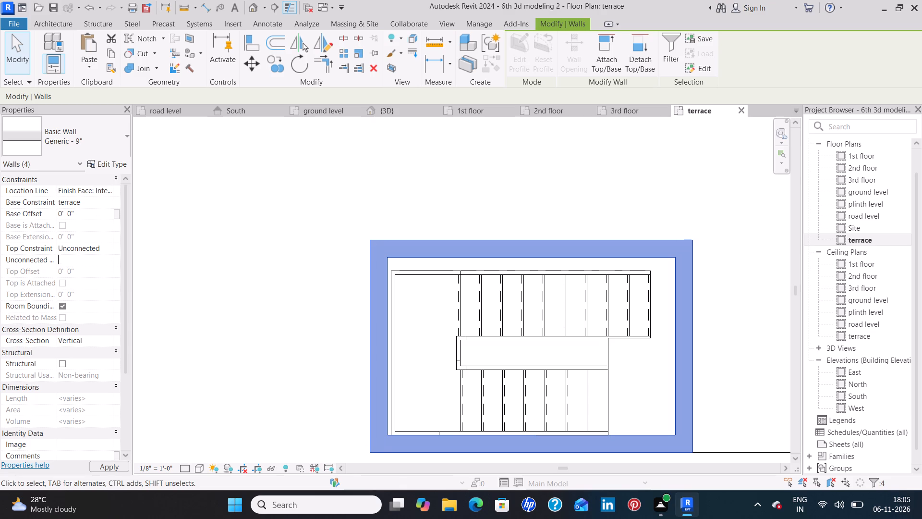
{"action": "type", "text": "9'"}
{"action": "key", "text": "Return"}
{"action": "left_click", "coordinate": [106, 469]}
{"action": "left_click", "coordinate": [231, 373]}
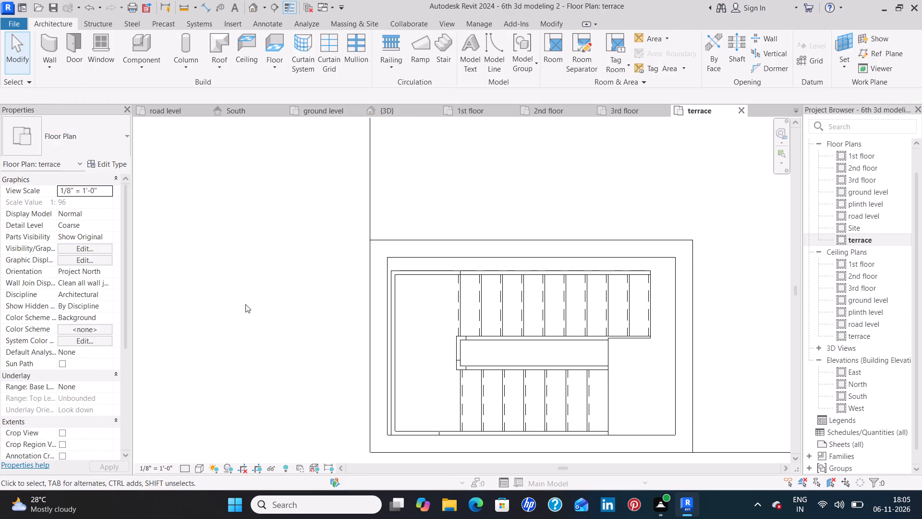
{"action": "left_click", "coordinate": [407, 111]}
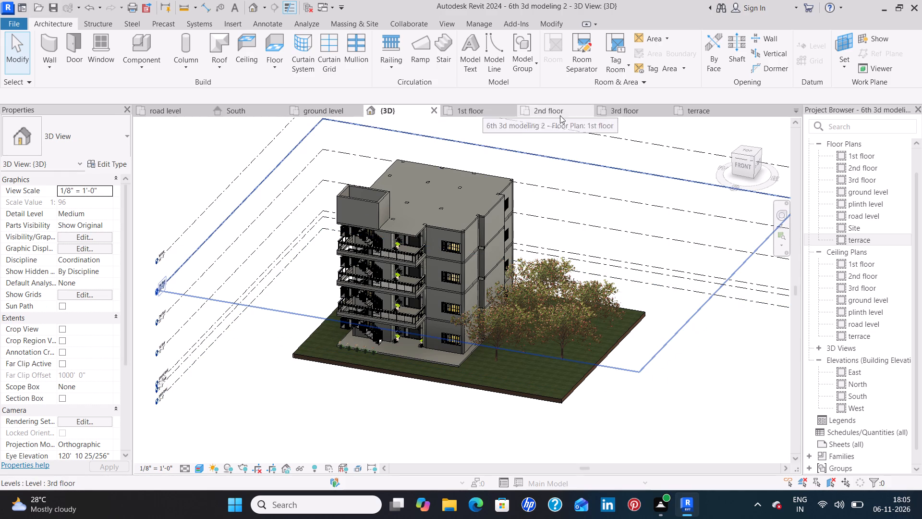
In the terrace floor plan, bring the whole slab into view and start placing a new wall.
{"action": "left_click", "coordinate": [698, 111]}
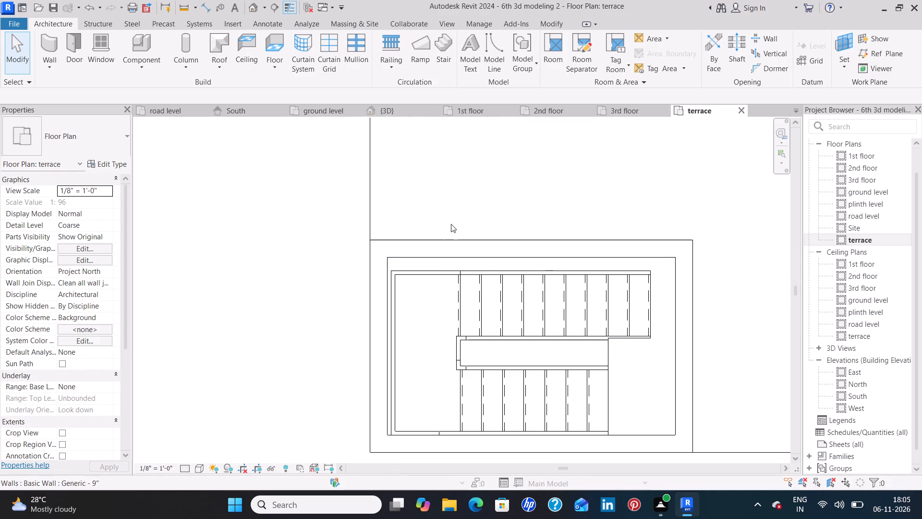
{"action": "scroll", "coordinate": [452, 217], "scroll_direction": "down", "scroll_amount": 4}
{"action": "scroll", "coordinate": [531, 175], "scroll_direction": "down", "scroll_amount": 4}
{"action": "middle_click_drag", "start_coordinate": [542, 168], "coordinate": [534, 220]}
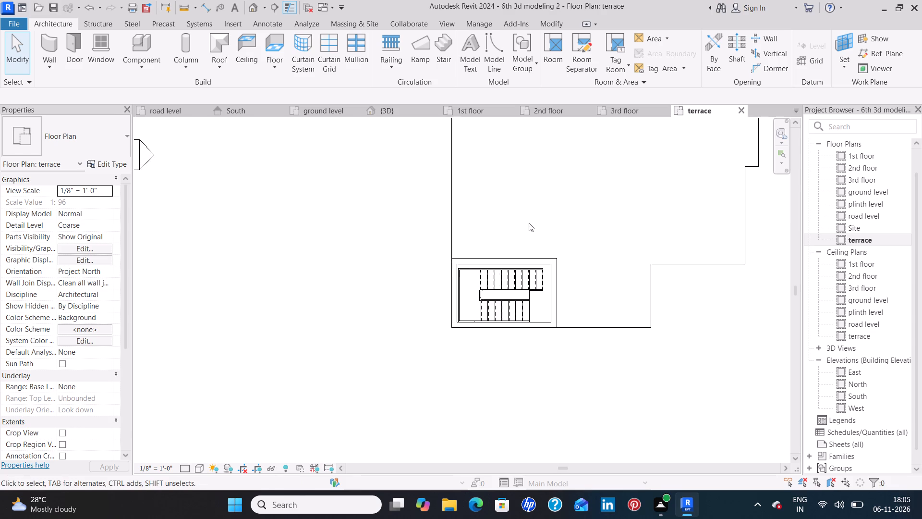
{"action": "scroll", "coordinate": [528, 223], "scroll_direction": "down", "scroll_amount": 3}
{"action": "middle_click_drag", "start_coordinate": [530, 185], "coordinate": [527, 249]}
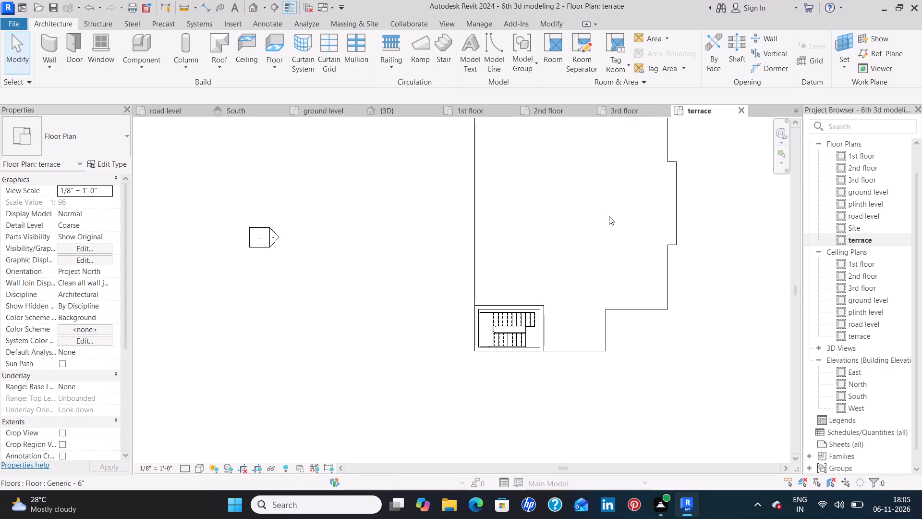
{"action": "middle_click_drag", "start_coordinate": [607, 218], "coordinate": [585, 268]}
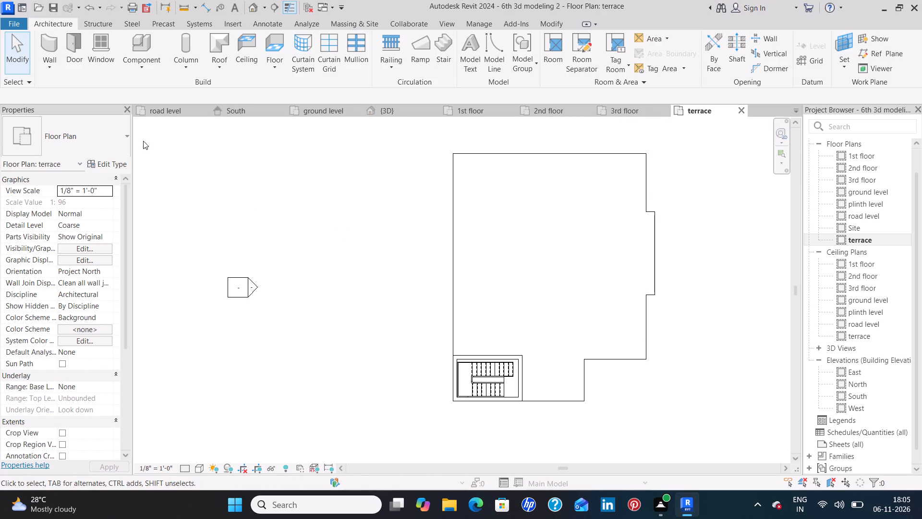
{"action": "left_click", "coordinate": [52, 47]}
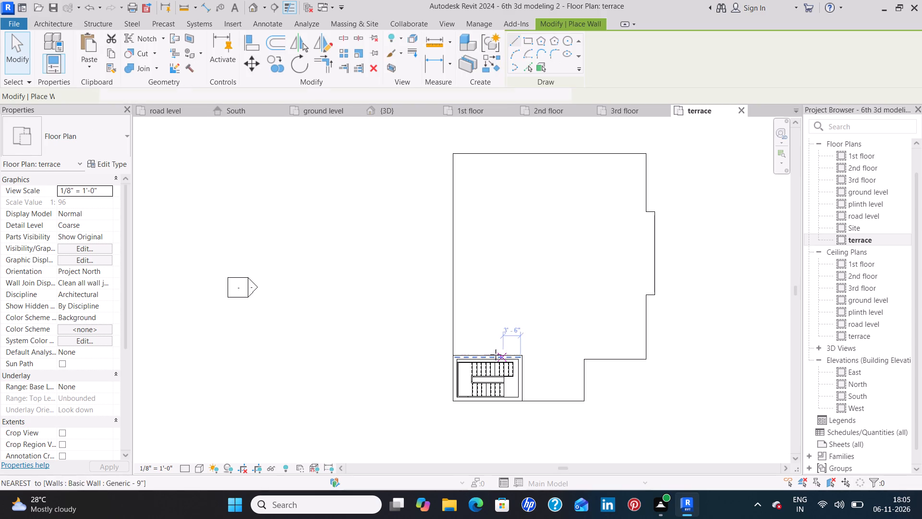
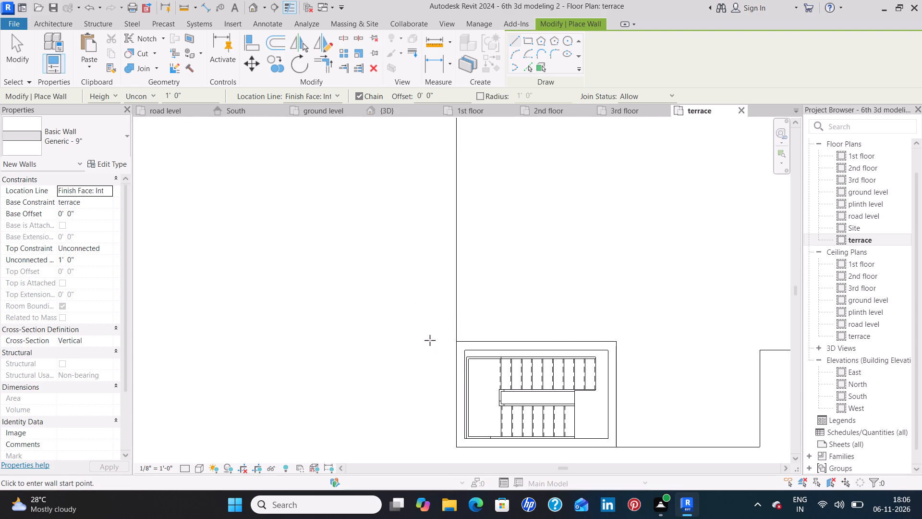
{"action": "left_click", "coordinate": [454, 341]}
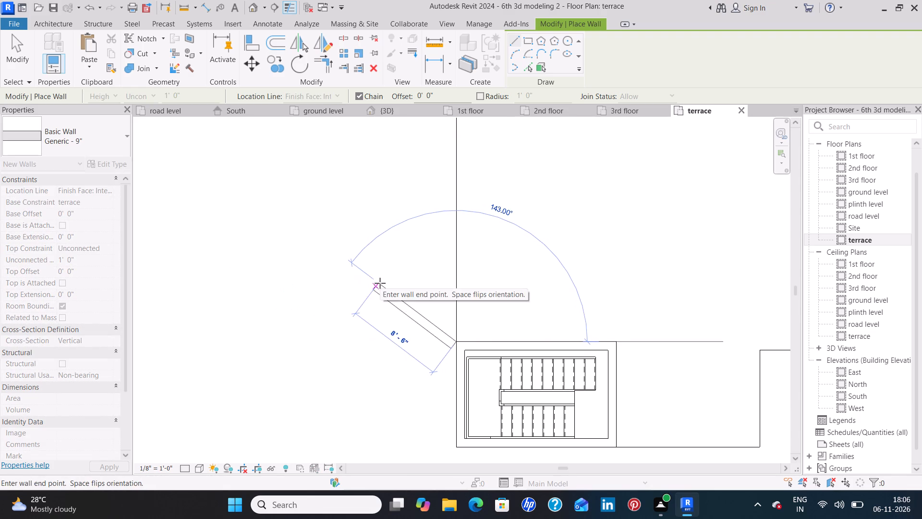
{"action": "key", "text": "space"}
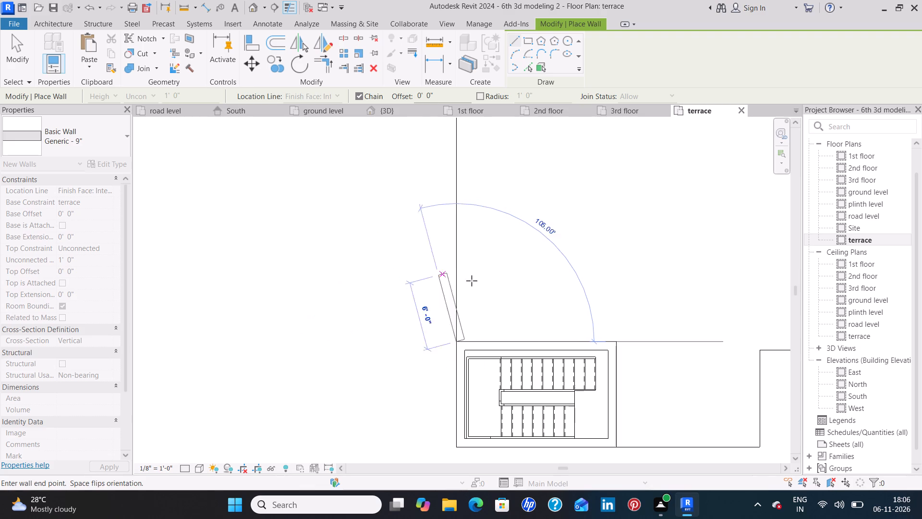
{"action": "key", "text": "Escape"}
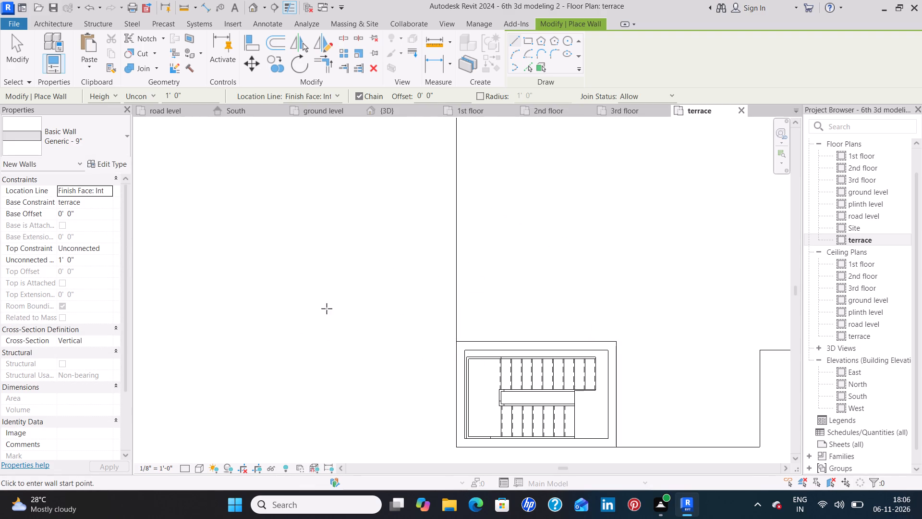
Draw 1' high Generic - 9" walls inside the slab's west and north edges, from the staircase's northwest corner to the slab's northeast corner.
{"action": "left_click", "coordinate": [455, 342]}
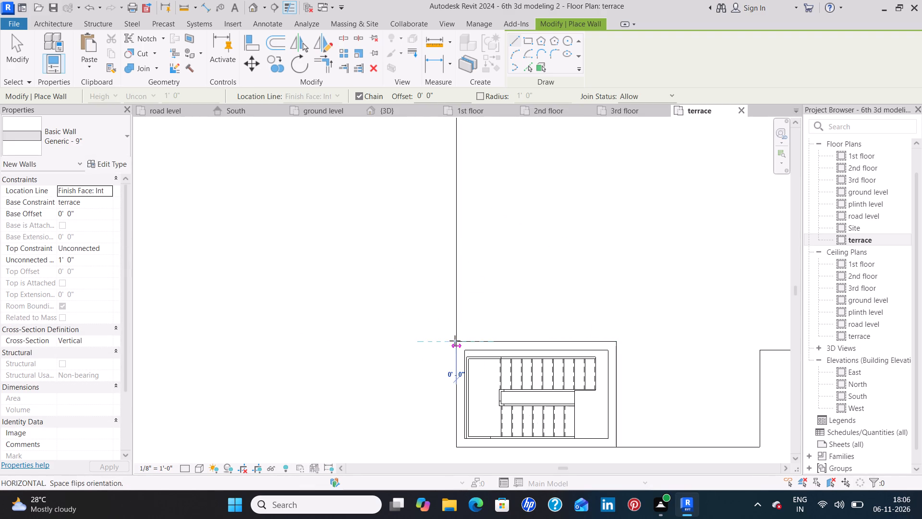
{"action": "key", "text": "space"}
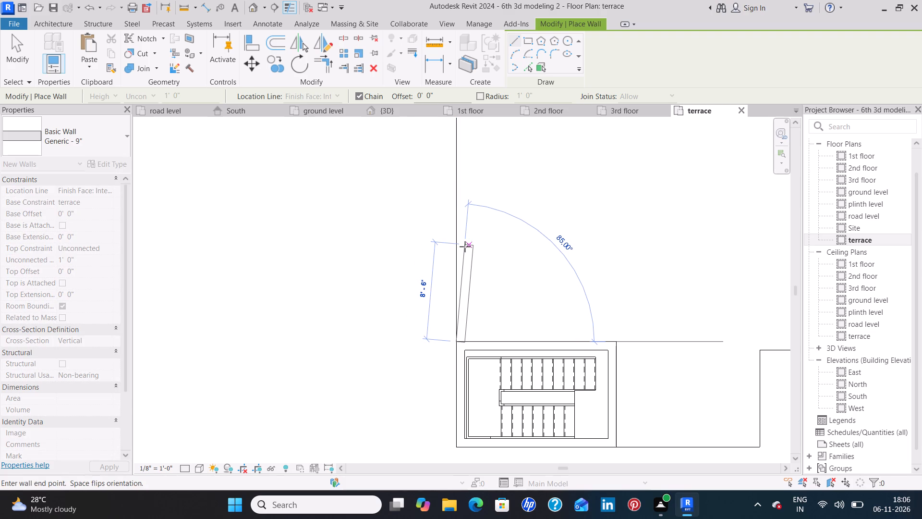
{"action": "middle_click_drag", "start_coordinate": [465, 247], "coordinate": [456, 373]}
{"action": "scroll", "coordinate": [456, 370], "scroll_direction": "up", "scroll_amount": 1}
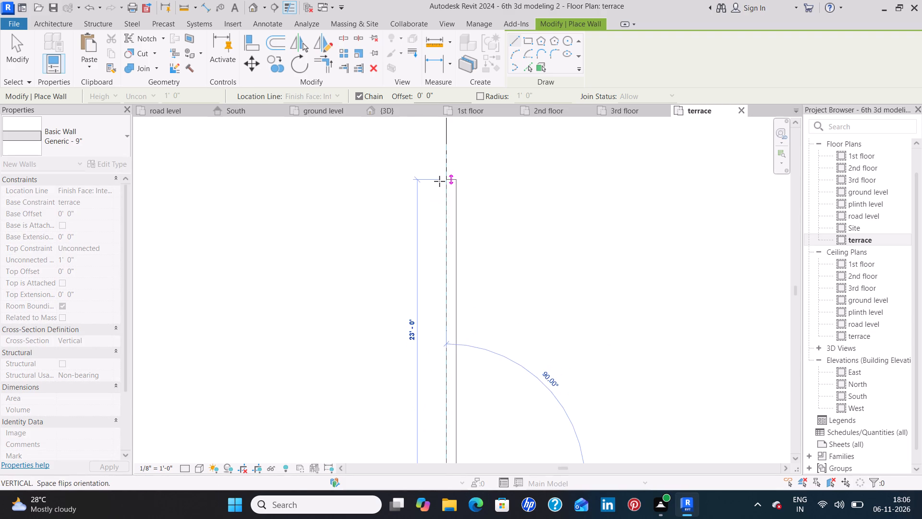
{"action": "middle_click_drag", "start_coordinate": [439, 181], "coordinate": [419, 398]}
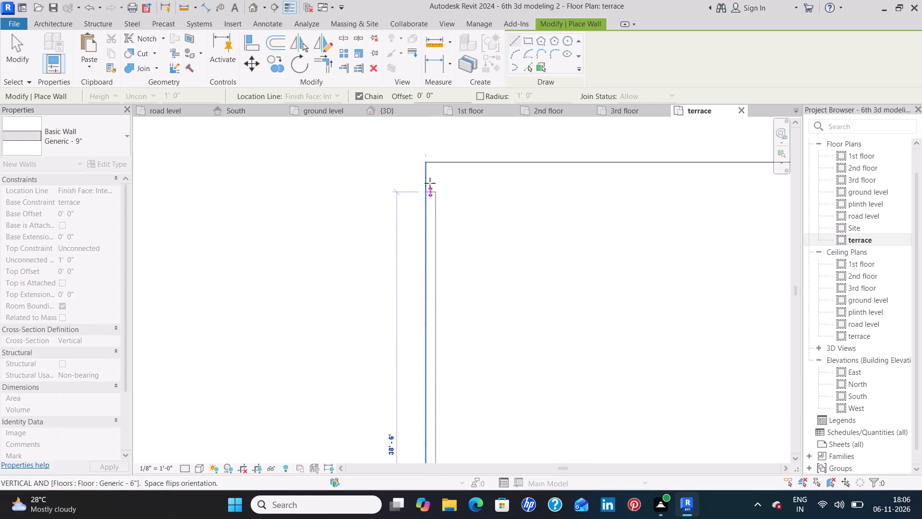
{"action": "left_click", "coordinate": [426, 163]}
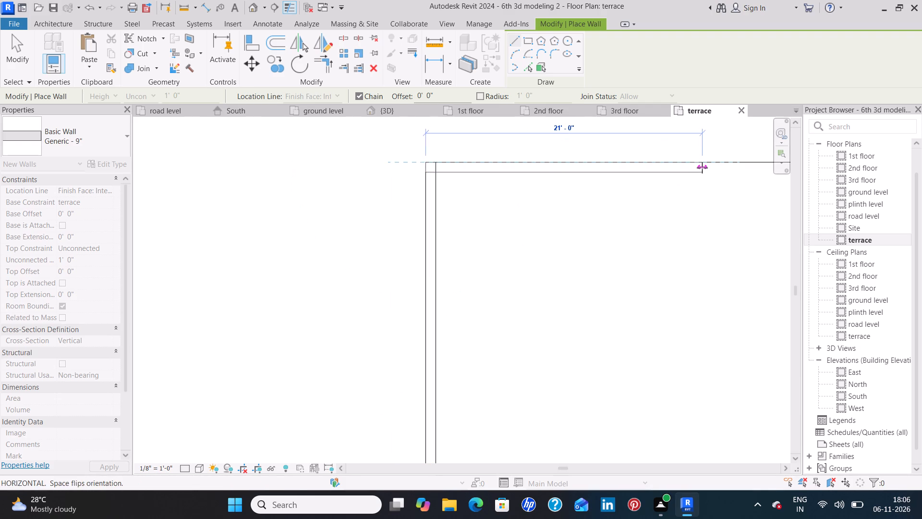
{"action": "middle_click_drag", "start_coordinate": [702, 169], "coordinate": [313, 234]}
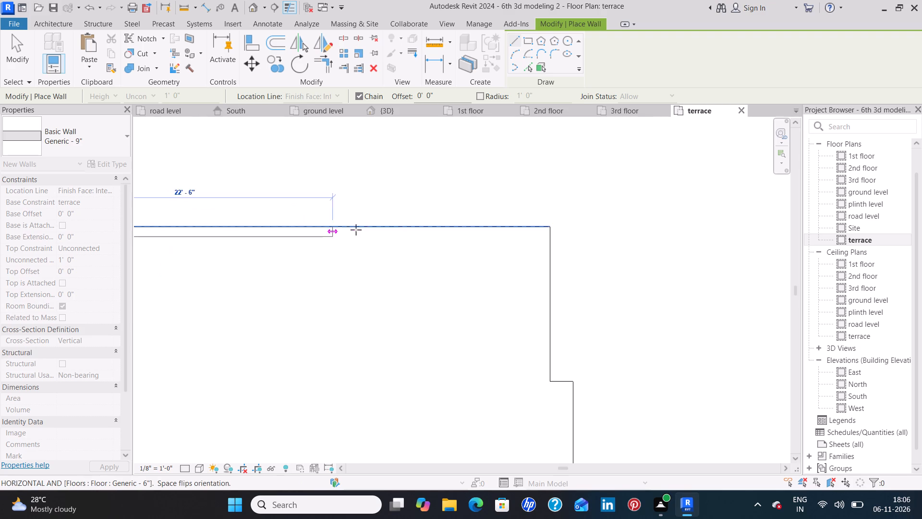
{"action": "left_click", "coordinate": [549, 230]}
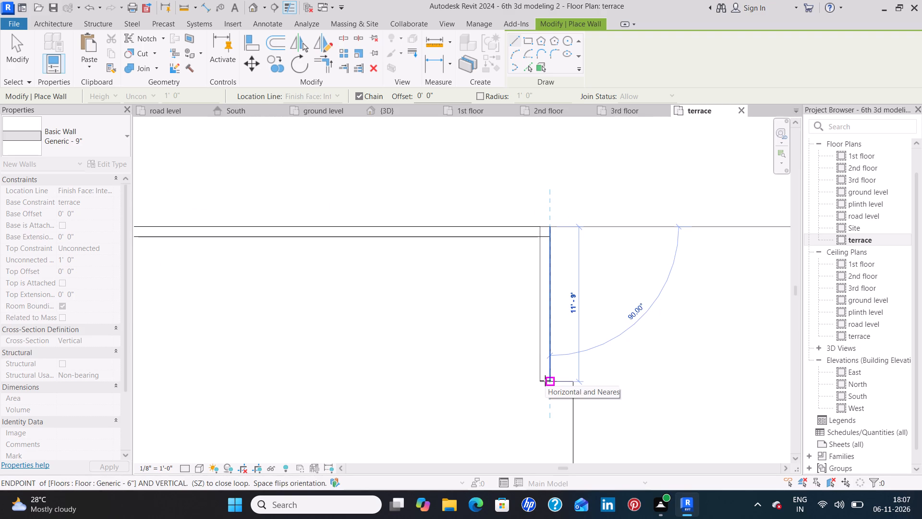
Continue the wall down the east slab edge with an 11' 9" segment, the outward jog, a 16' 10" segment and a 1' 9" inward jog.
{"action": "left_click", "coordinate": [545, 381]}
{"action": "left_click", "coordinate": [539, 381]}
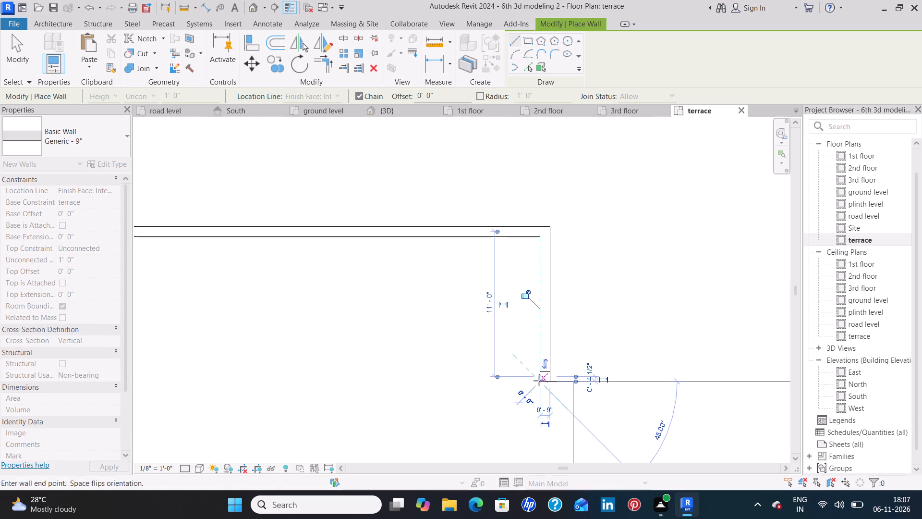
{"action": "left_click", "coordinate": [568, 384]}
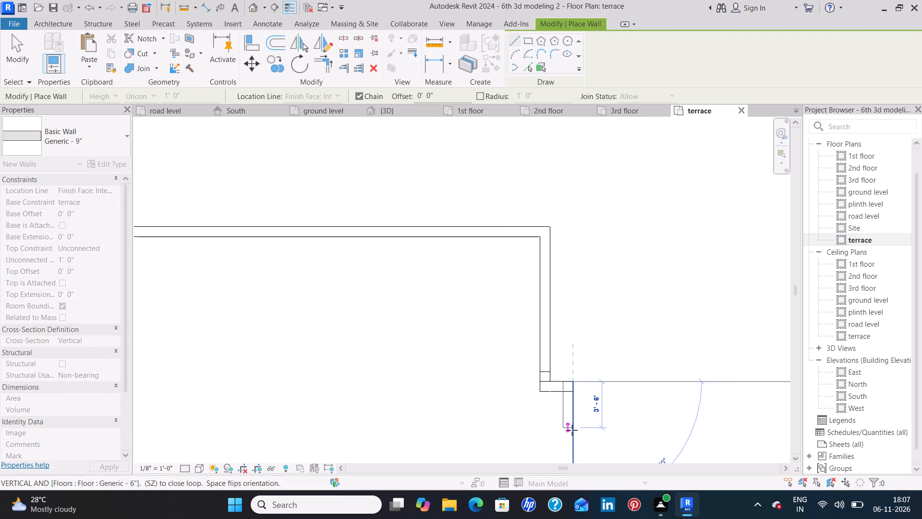
{"action": "middle_click_drag", "start_coordinate": [571, 425], "coordinate": [567, 409]}
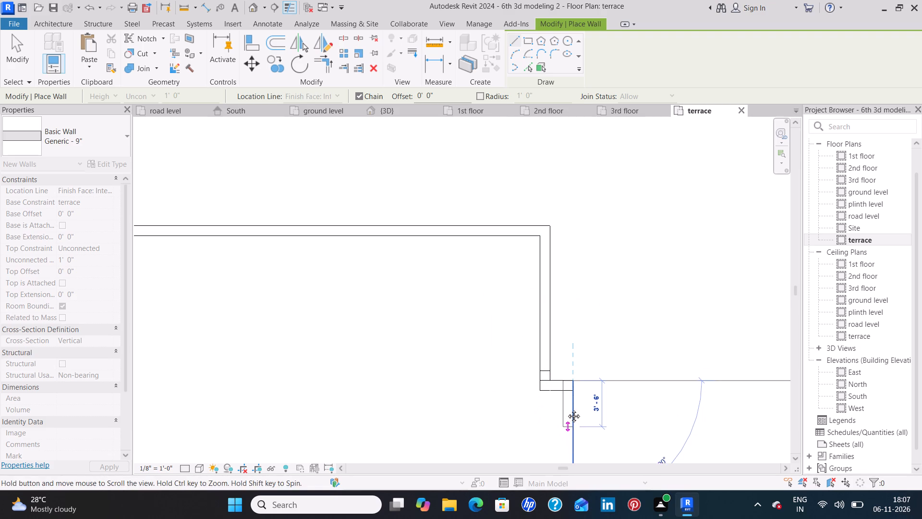
{"action": "middle_click_drag", "start_coordinate": [567, 409], "coordinate": [555, 235]}
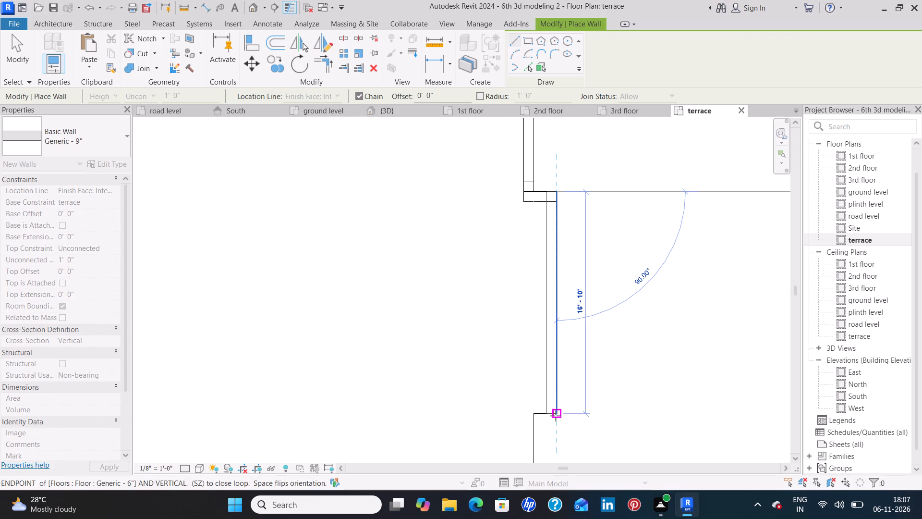
{"action": "left_click", "coordinate": [556, 416]}
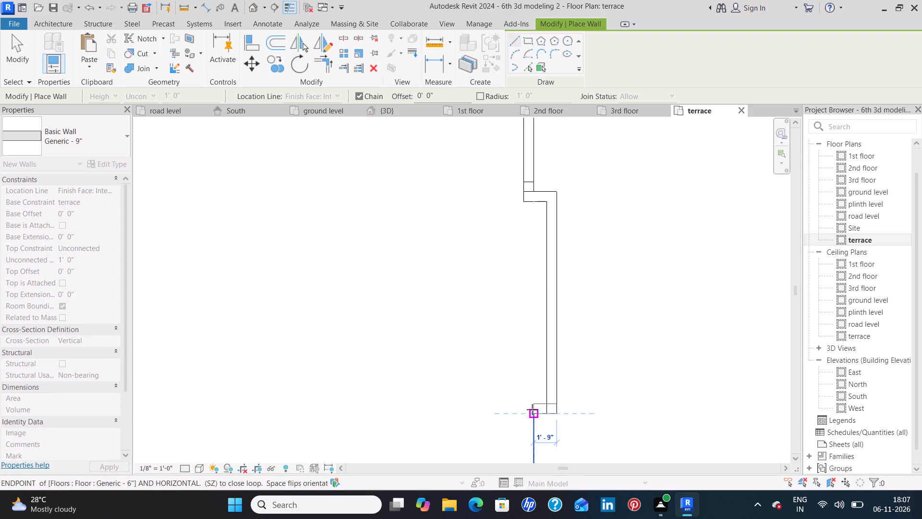
{"action": "left_click", "coordinate": [532, 409]}
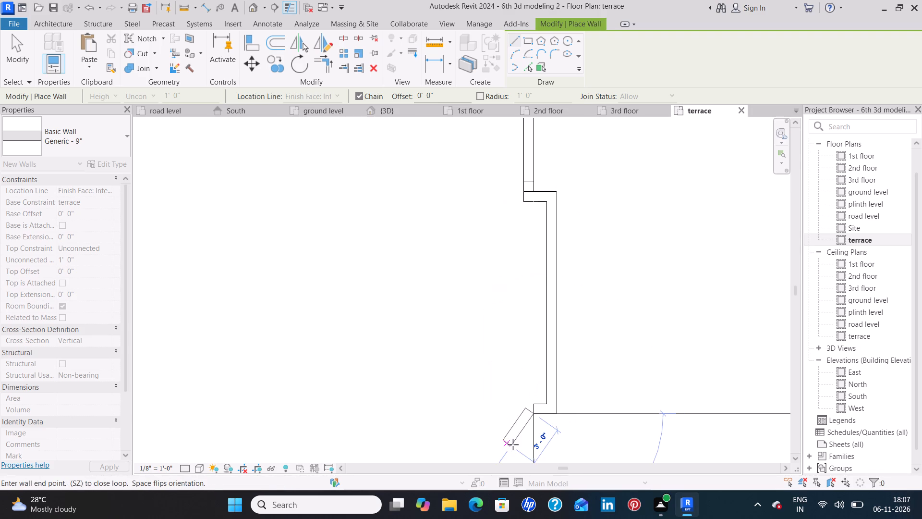
Continue the wall south, 12' 6" west, south again and west along the slab edge to the staircase's southeast corner, and finish placing walls.
{"action": "middle_click_drag", "start_coordinate": [527, 429], "coordinate": [518, 270]}
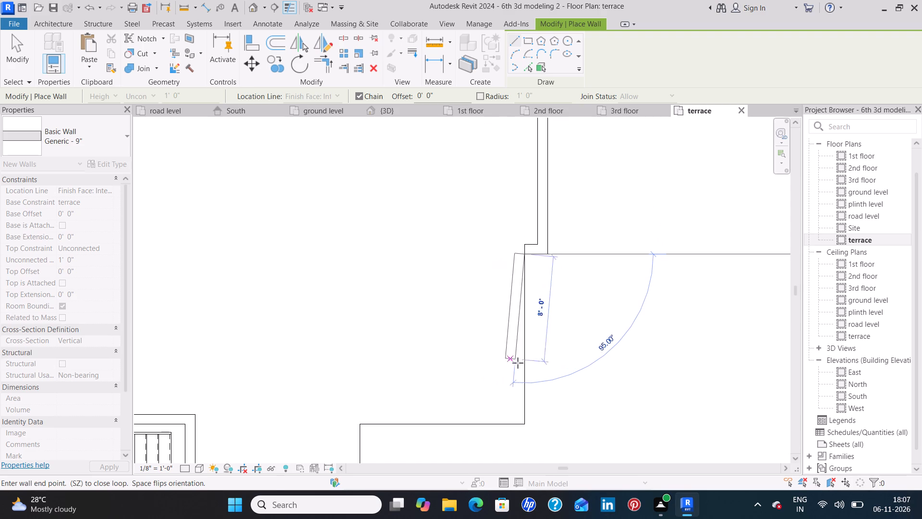
{"action": "left_click", "coordinate": [520, 422]}
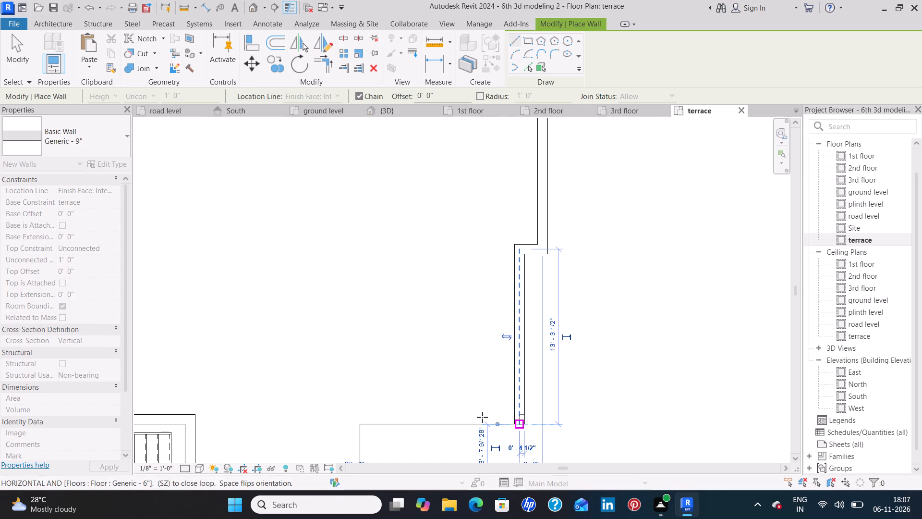
{"action": "left_click", "coordinate": [359, 420]}
{"action": "middle_click_drag", "start_coordinate": [334, 430], "coordinate": [384, 223]}
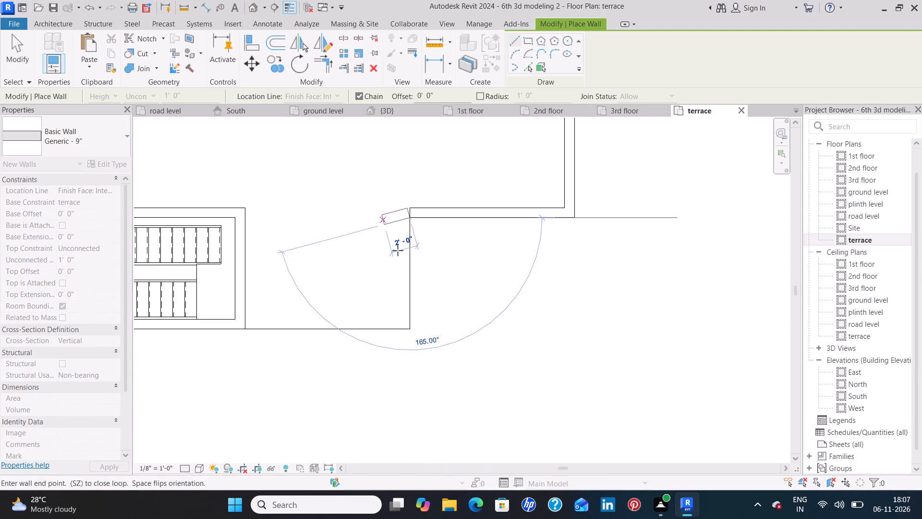
{"action": "left_click", "coordinate": [408, 328]}
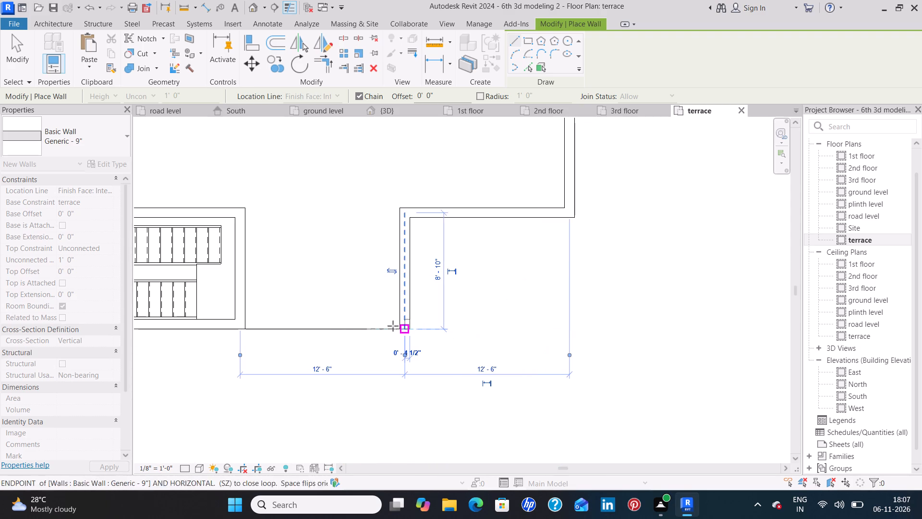
{"action": "left_click", "coordinate": [245, 322]}
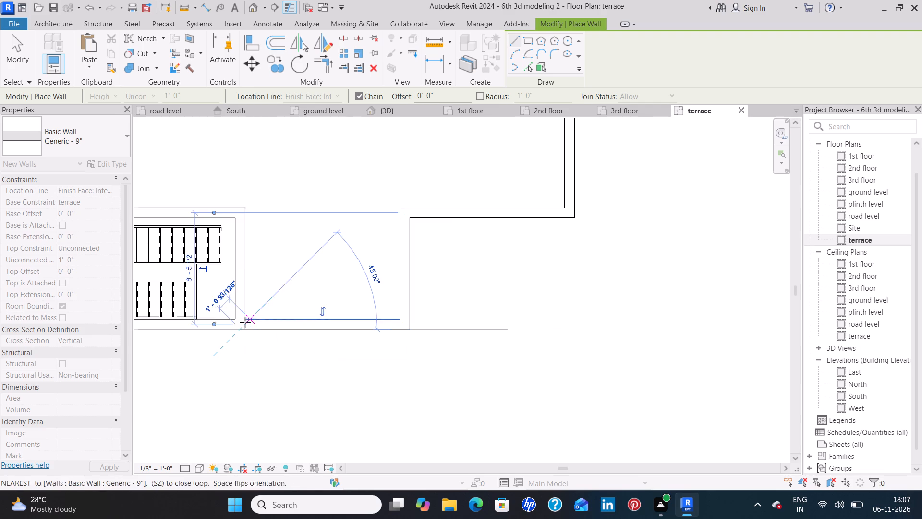
{"action": "key", "text": "Escape"}
{"action": "scroll", "coordinate": [297, 271], "scroll_direction": "down", "scroll_amount": 4}
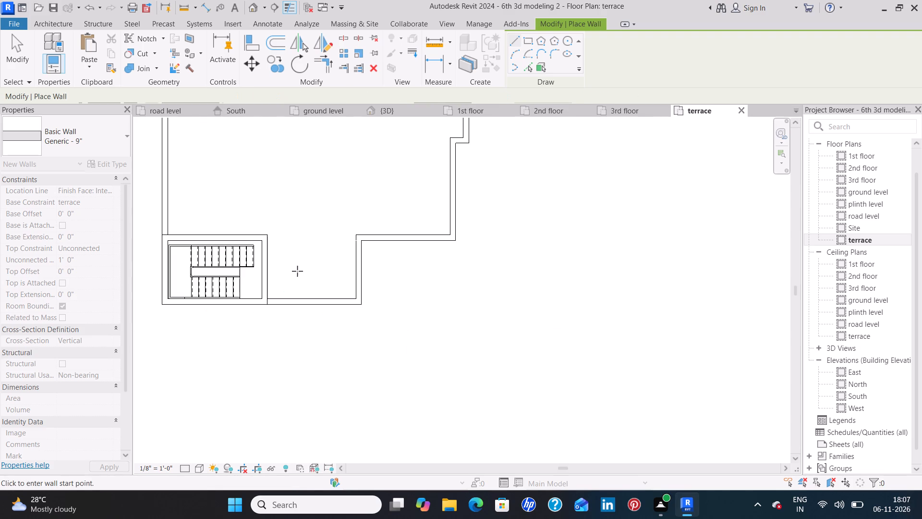
{"action": "key", "text": "Escape"}
Delete the stray short wall overlapping the corner at the upper jog of the east terrace wall.
{"action": "middle_click_drag", "start_coordinate": [409, 164], "coordinate": [399, 290]}
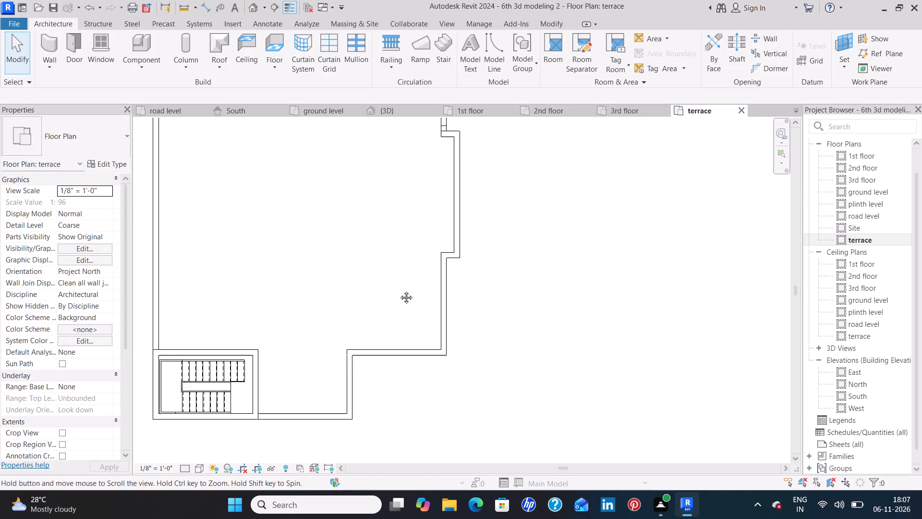
{"action": "middle_click_drag", "start_coordinate": [399, 290], "coordinate": [383, 345]}
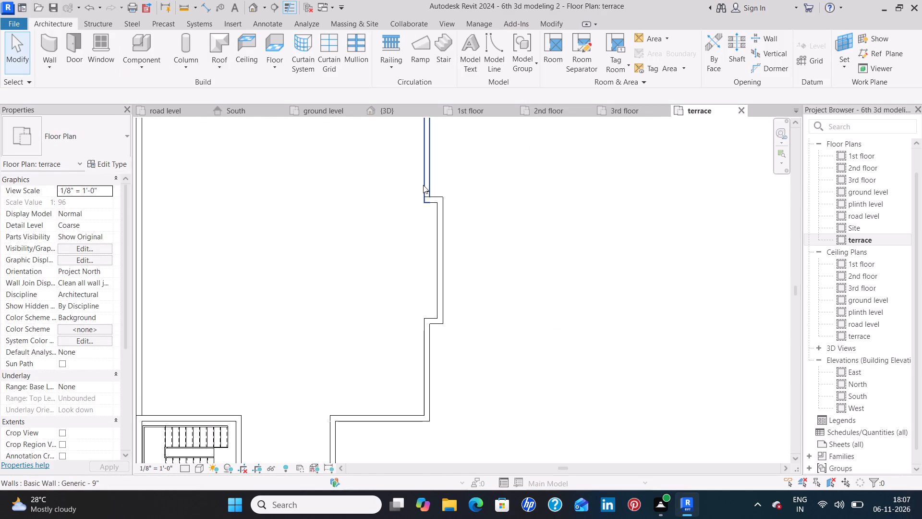
{"action": "scroll", "coordinate": [423, 185], "scroll_direction": "up", "scroll_amount": 7}
{"action": "left_click", "coordinate": [425, 185]}
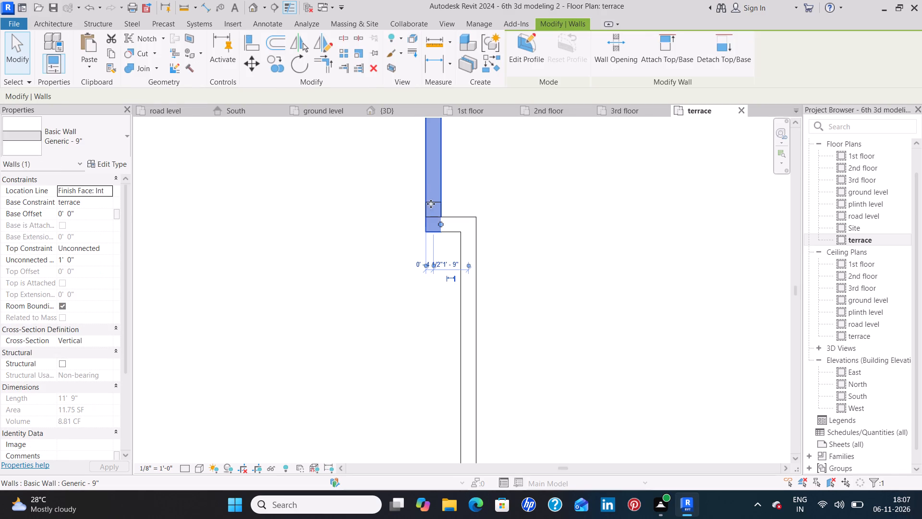
{"action": "key", "text": "Escape"}
{"action": "left_click", "coordinate": [432, 201]}
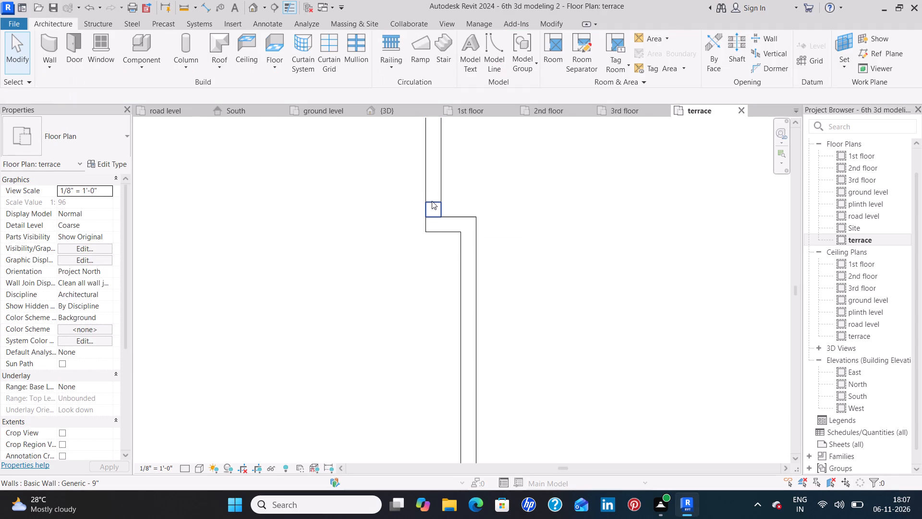
{"action": "key", "text": "Delete"}
Start a Handrail - Rectangular railing path and draw it along the west parapet's centreline from the staircase's northwest corner to the terrace's northwest corner.
{"action": "scroll", "coordinate": [432, 238], "scroll_direction": "down", "scroll_amount": 10}
{"action": "middle_click_drag", "start_coordinate": [332, 278], "coordinate": [437, 264]}
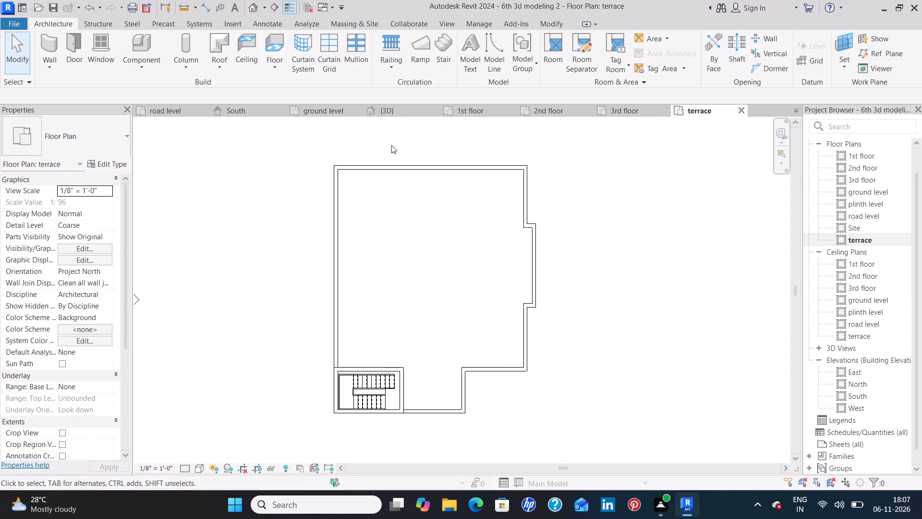
{"action": "left_click", "coordinate": [392, 46]}
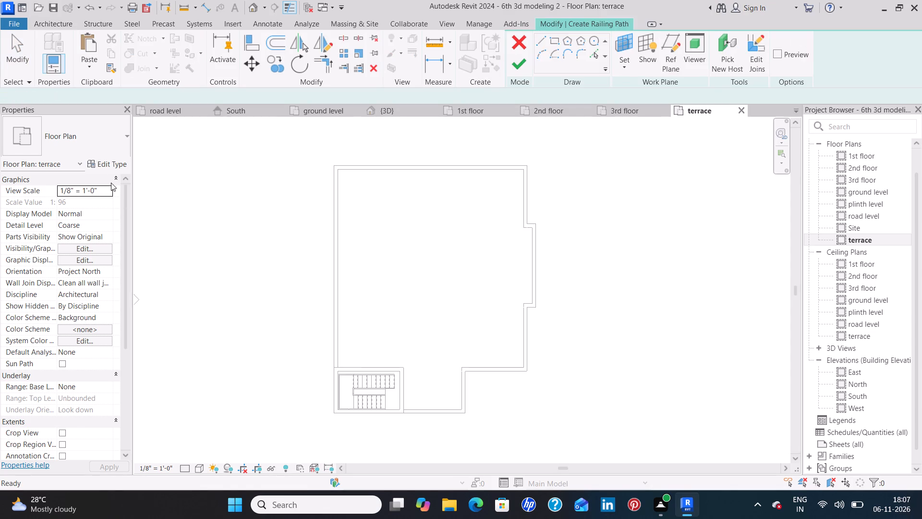
{"action": "left_click", "coordinate": [111, 148]}
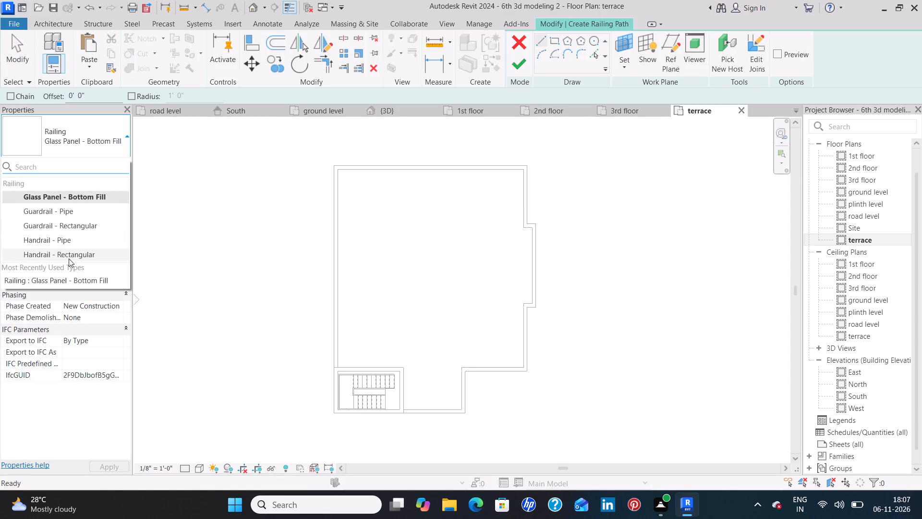
{"action": "left_click", "coordinate": [76, 255]}
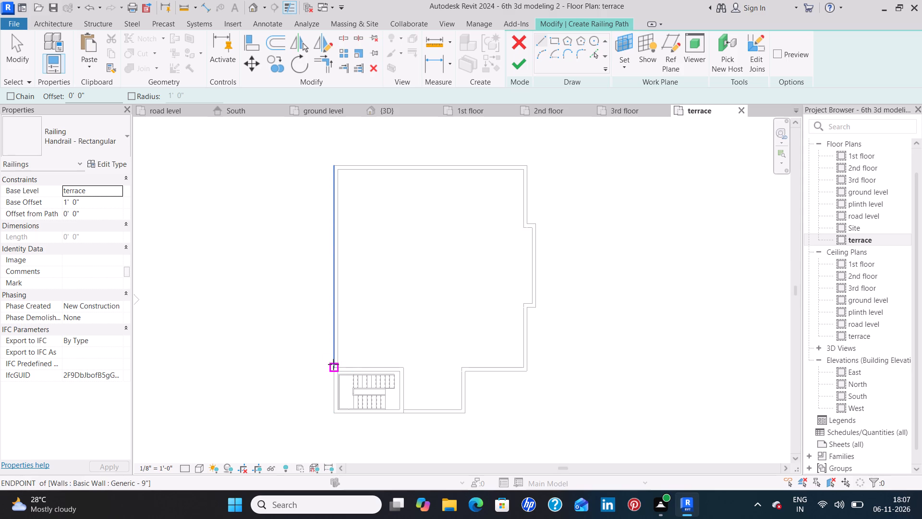
{"action": "scroll", "coordinate": [333, 364], "scroll_direction": "up", "scroll_amount": 6}
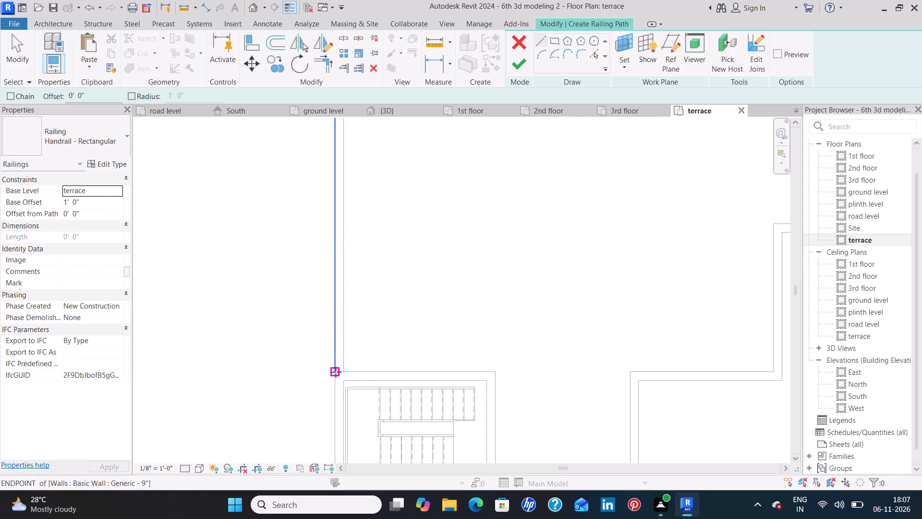
{"action": "scroll", "coordinate": [338, 371], "scroll_direction": "up", "scroll_amount": 6}
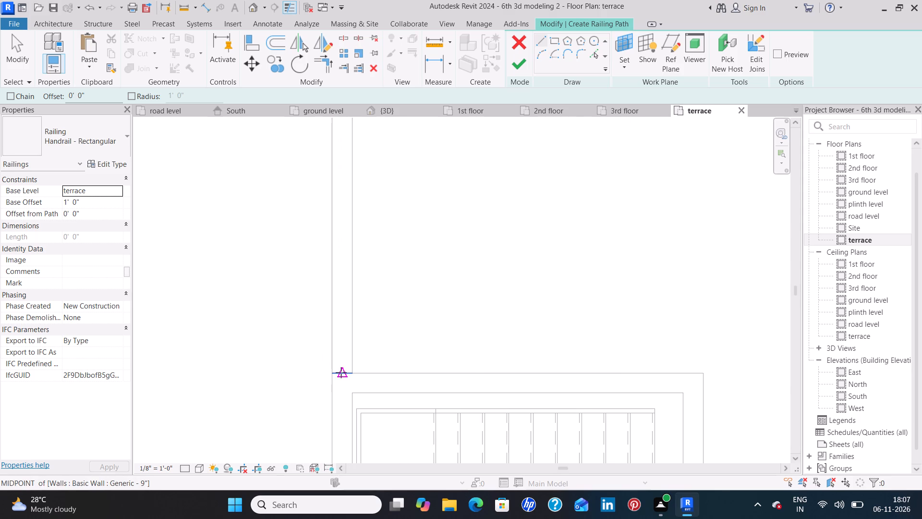
{"action": "left_click", "coordinate": [341, 372]}
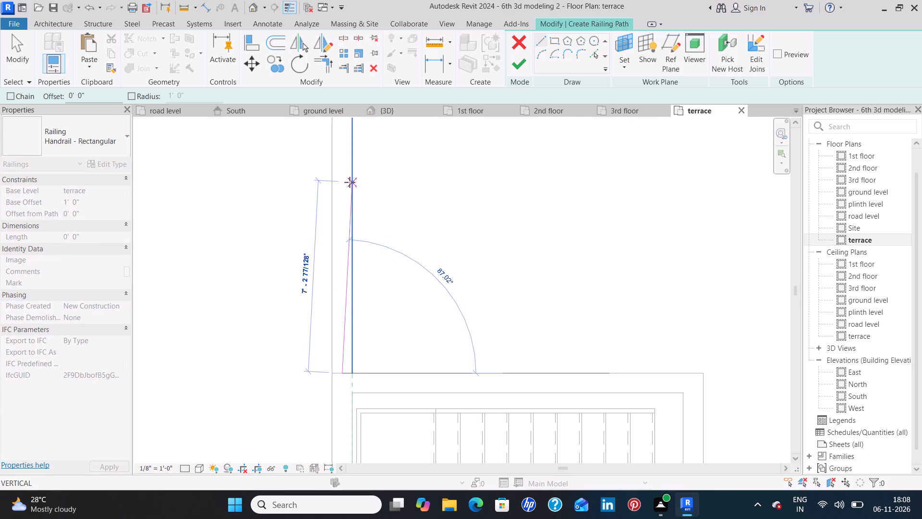
{"action": "scroll", "coordinate": [344, 182], "scroll_direction": "down", "scroll_amount": 7}
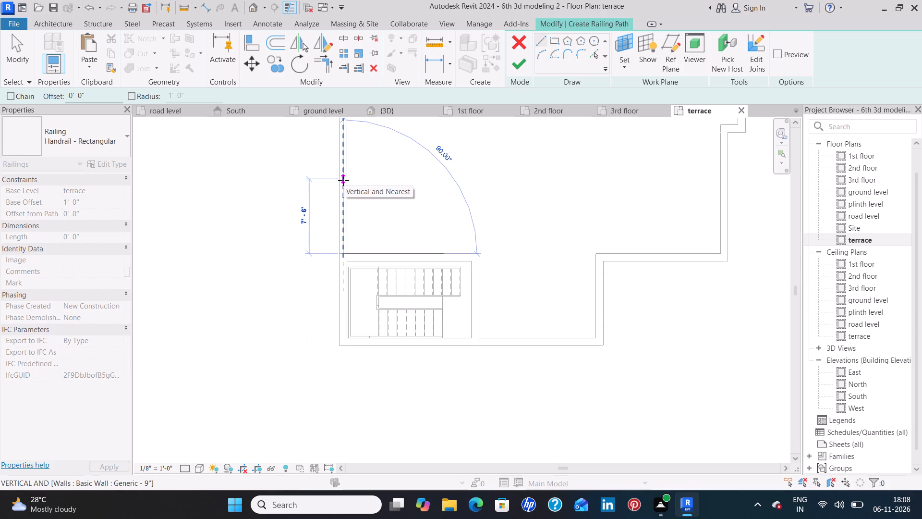
{"action": "middle_click_drag", "start_coordinate": [343, 181], "coordinate": [335, 275]}
{"action": "middle_click_drag", "start_coordinate": [340, 154], "coordinate": [340, 161]}
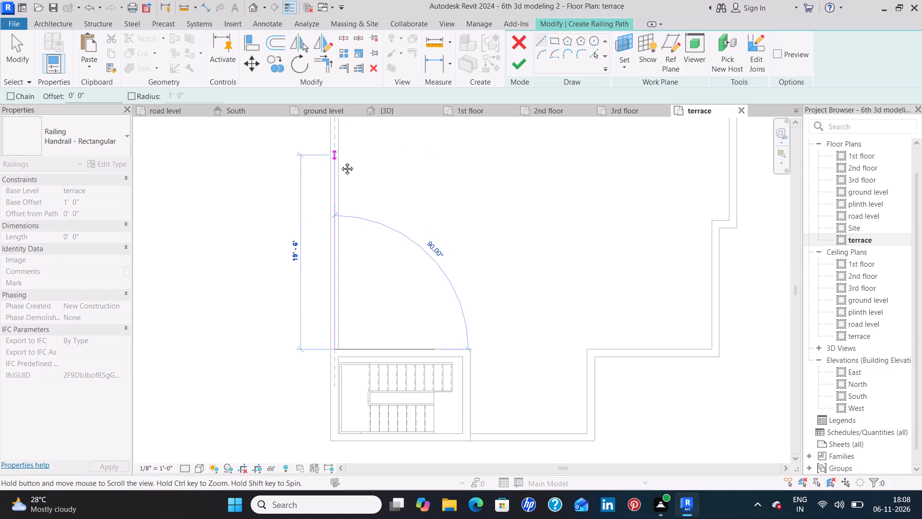
{"action": "middle_click_drag", "start_coordinate": [340, 161], "coordinate": [340, 312]}
{"action": "middle_click_drag", "start_coordinate": [338, 147], "coordinate": [338, 332]}
{"action": "scroll", "coordinate": [338, 323], "scroll_direction": "down", "scroll_amount": 1}
{"action": "scroll", "coordinate": [336, 299], "scroll_direction": "up", "scroll_amount": 6}
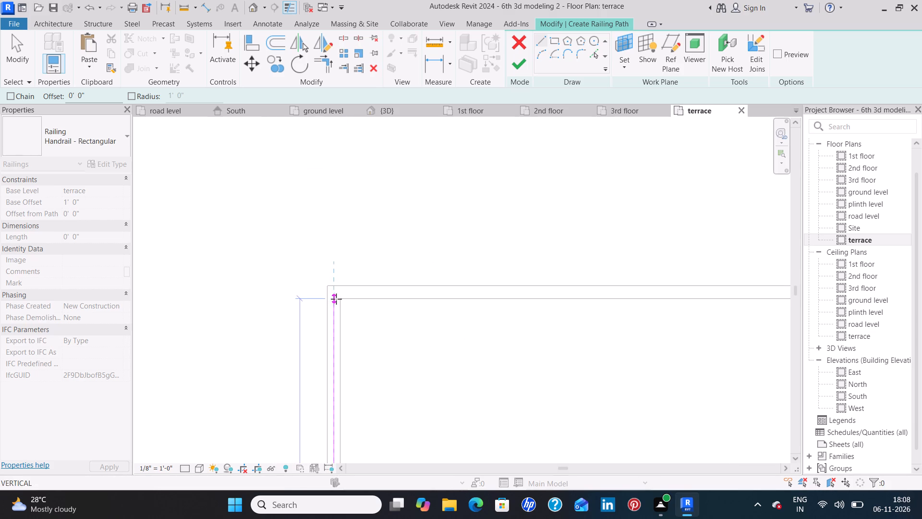
{"action": "scroll", "coordinate": [336, 299], "scroll_direction": "up", "scroll_amount": 1}
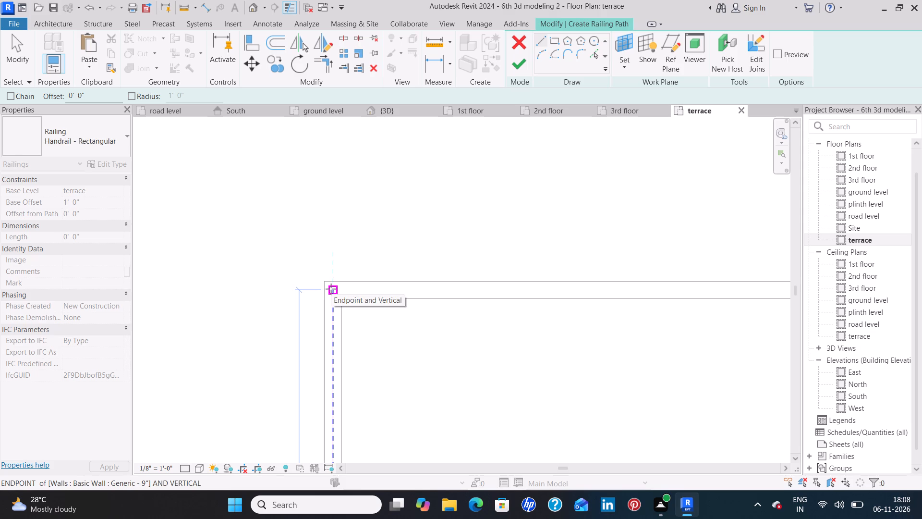
{"action": "left_click", "coordinate": [331, 289]}
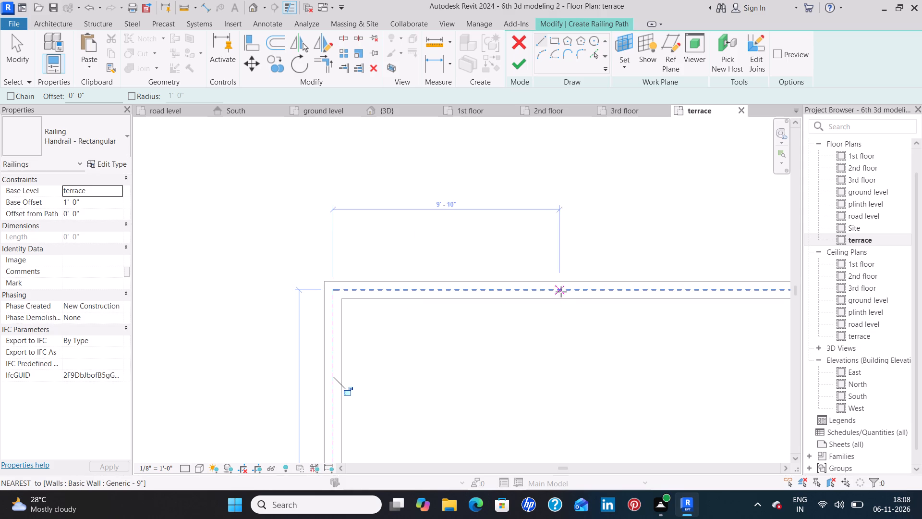
Continue the railing path along the north parapet's centreline to the terrace's northeast corner.
{"action": "left_click", "coordinate": [332, 290]}
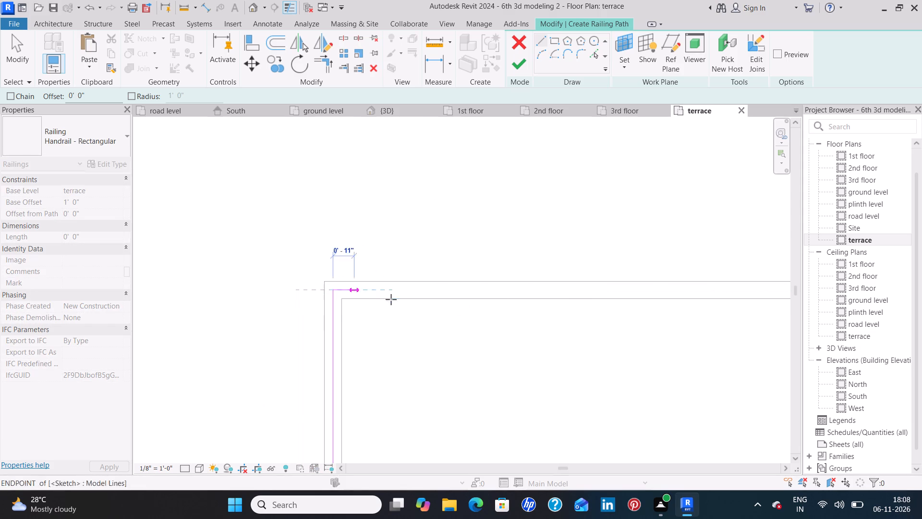
{"action": "middle_click_drag", "start_coordinate": [631, 288], "coordinate": [228, 259]}
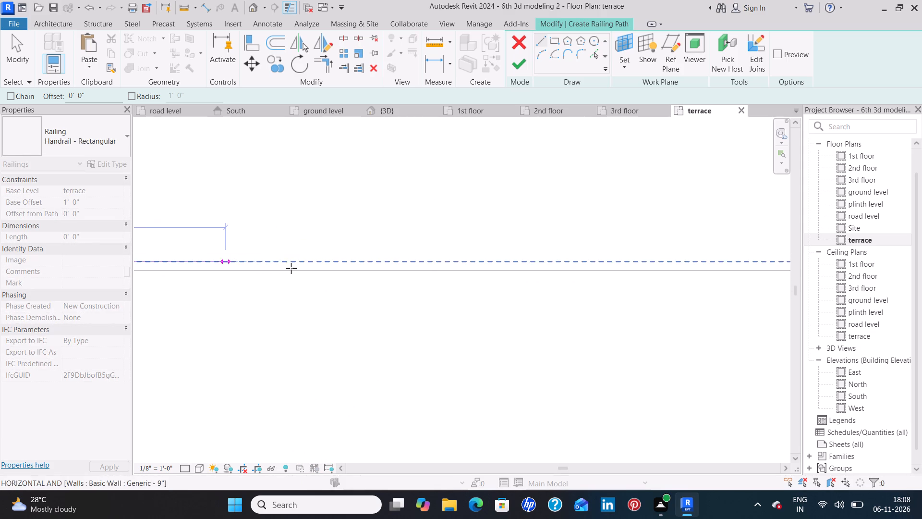
{"action": "middle_click_drag", "start_coordinate": [653, 267], "coordinate": [289, 267]}
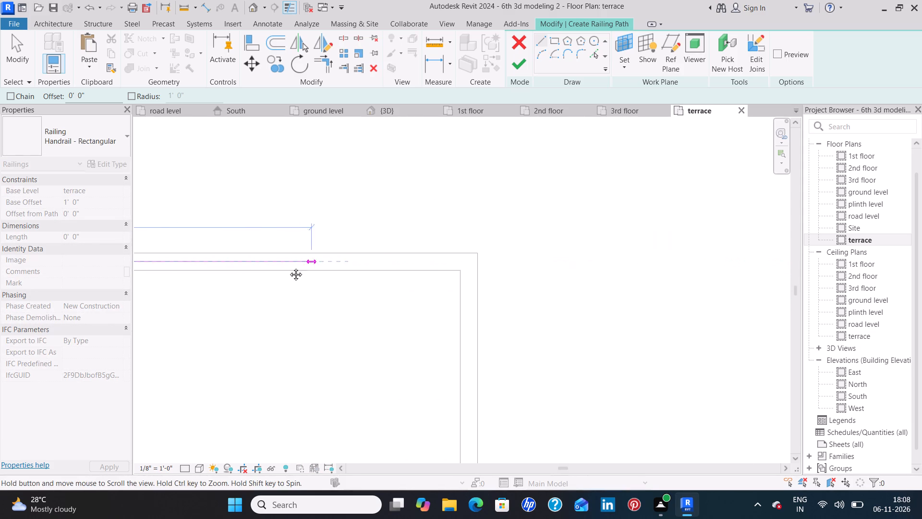
{"action": "middle_click_drag", "start_coordinate": [289, 267], "coordinate": [288, 267]}
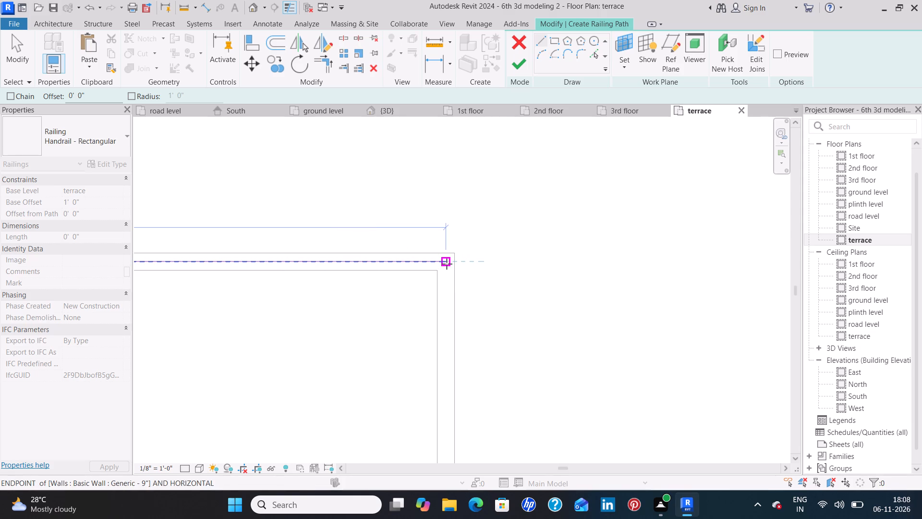
{"action": "left_click", "coordinate": [447, 263]}
Continue the railing path down the upper east parapet's centreline and add the 1' 9" outward jog.
{"action": "left_click", "coordinate": [447, 263]}
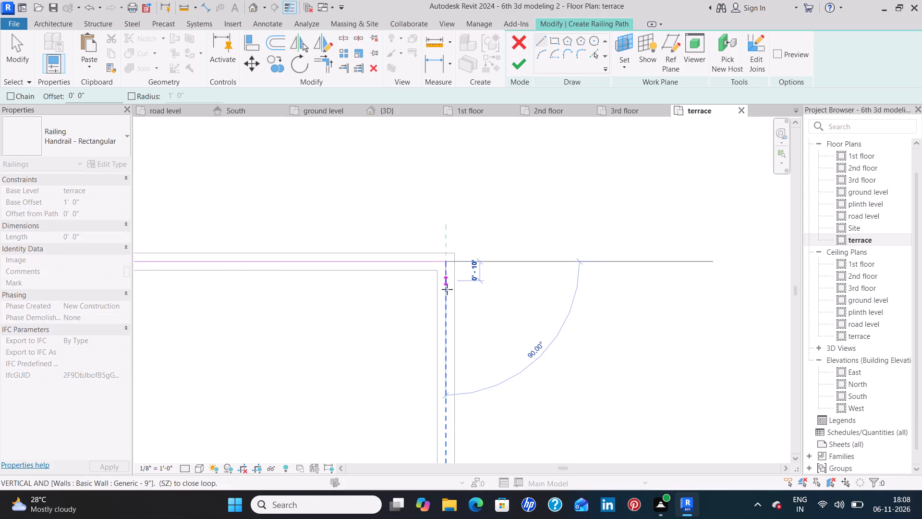
{"action": "middle_click_drag", "start_coordinate": [445, 385], "coordinate": [442, 274]}
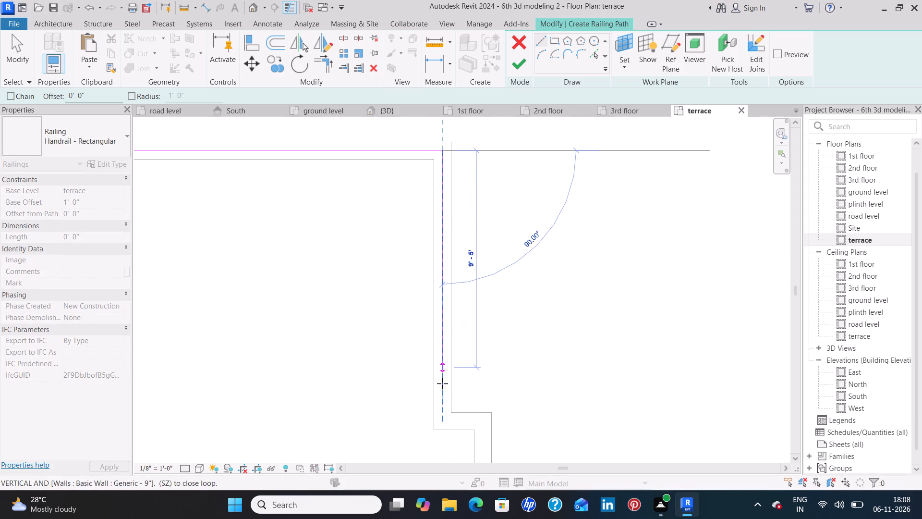
{"action": "middle_click_drag", "start_coordinate": [441, 387], "coordinate": [435, 285]}
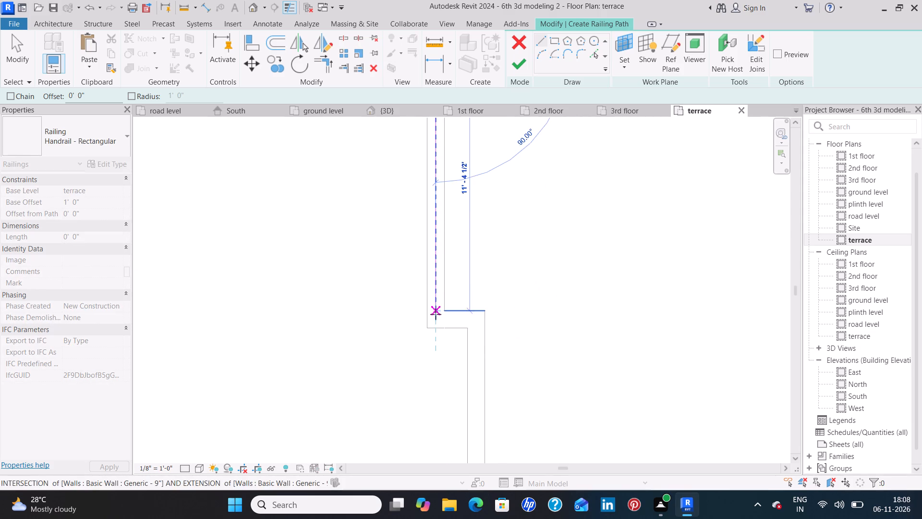
{"action": "left_click", "coordinate": [435, 316]}
{"action": "left_click", "coordinate": [435, 319]}
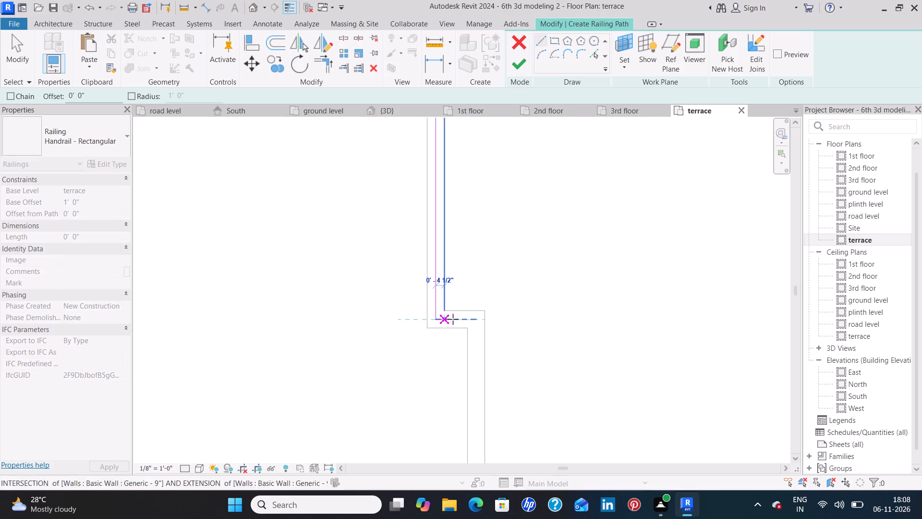
{"action": "left_click", "coordinate": [475, 320]}
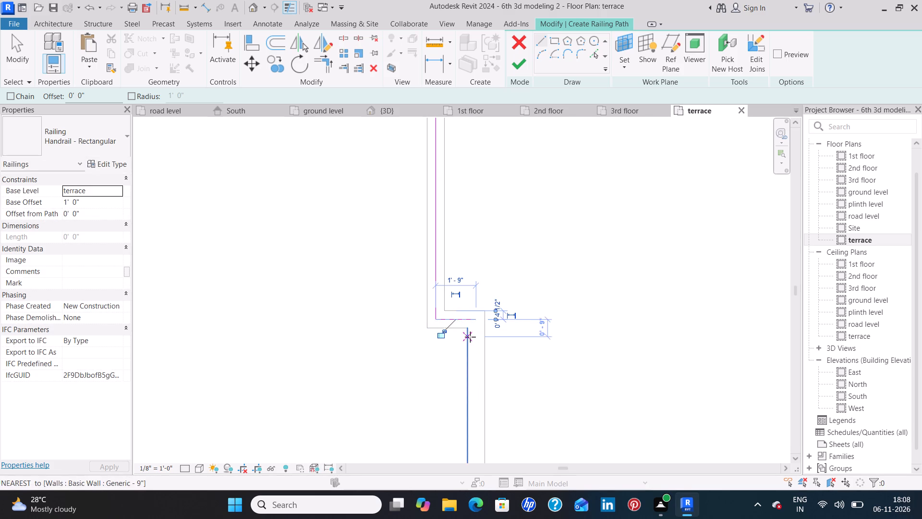
Continue the railing path down the projecting part of the east parapet and add the 1' 9" inward jog.
{"action": "left_click", "coordinate": [474, 319]}
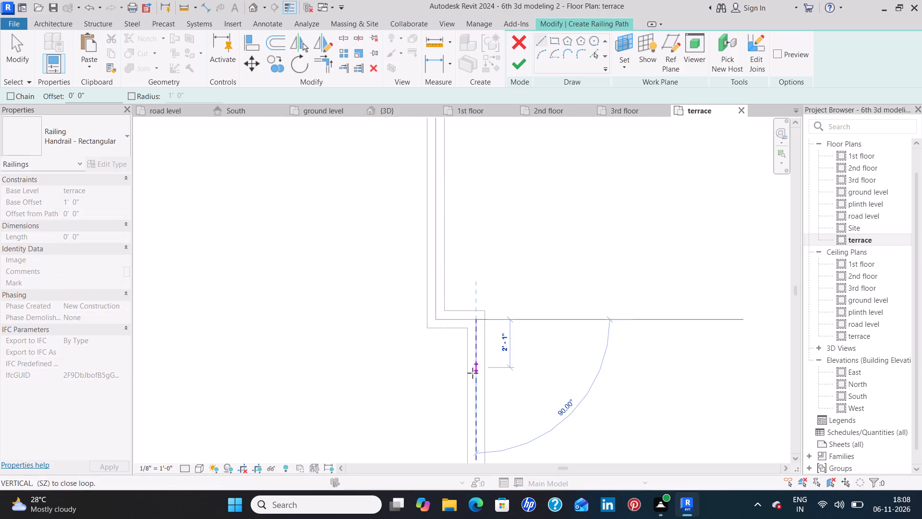
{"action": "middle_click_drag", "start_coordinate": [473, 374], "coordinate": [467, 251]}
{"action": "middle_click_drag", "start_coordinate": [465, 401], "coordinate": [463, 257]}
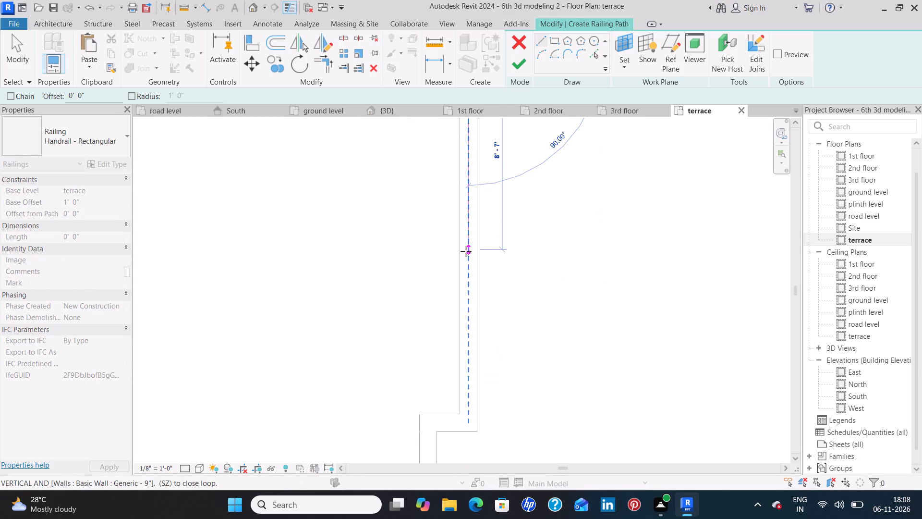
{"action": "middle_click_drag", "start_coordinate": [470, 364], "coordinate": [470, 280]}
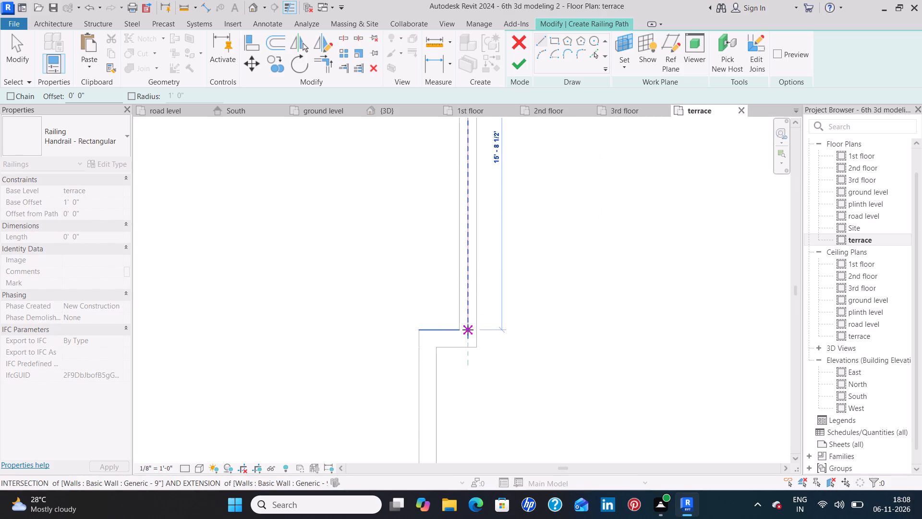
{"action": "left_click", "coordinate": [468, 336]}
{"action": "left_click", "coordinate": [468, 336]}
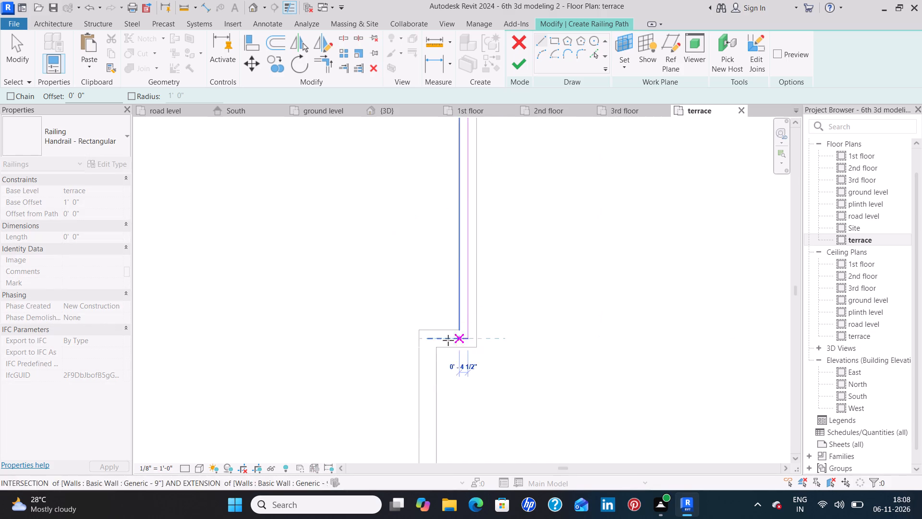
{"action": "left_click", "coordinate": [430, 341]}
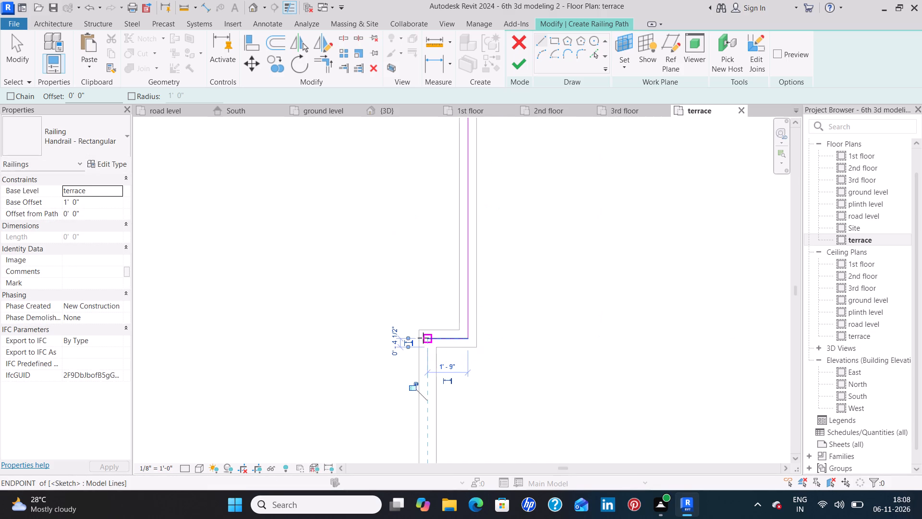
Continue the railing path 12' 11" south along the lower east parapet and 12' 6" west along the parapet centreline.
{"action": "left_click", "coordinate": [428, 339]}
{"action": "middle_click_drag", "start_coordinate": [430, 383], "coordinate": [430, 218]}
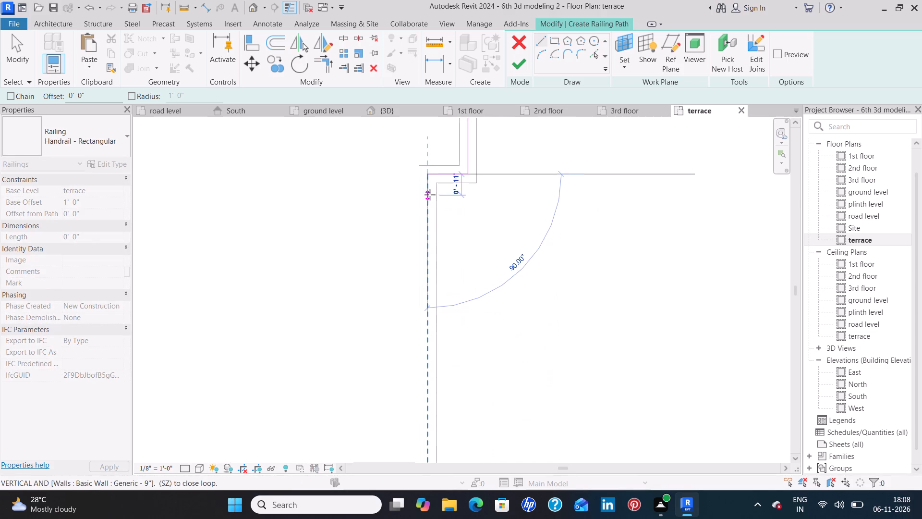
{"action": "middle_click_drag", "start_coordinate": [424, 358], "coordinate": [445, 187]}
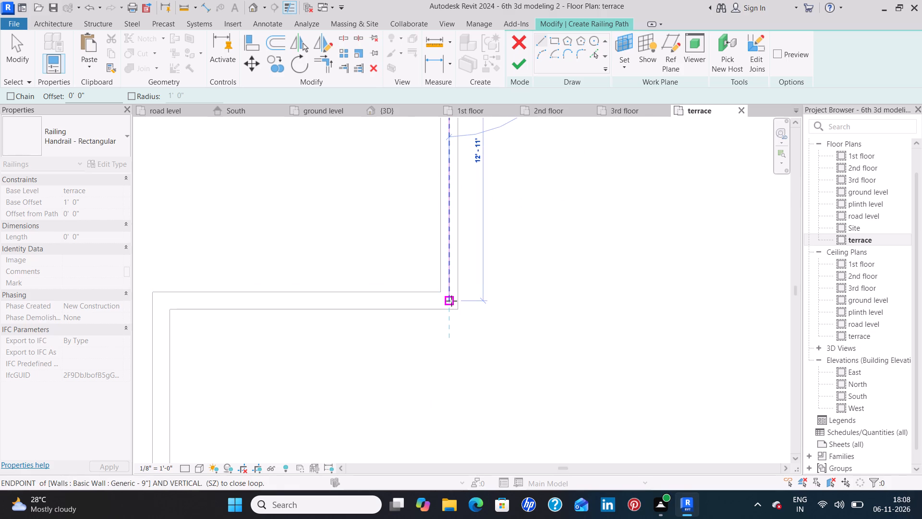
{"action": "left_click", "coordinate": [450, 301]}
{"action": "left_click", "coordinate": [449, 301]}
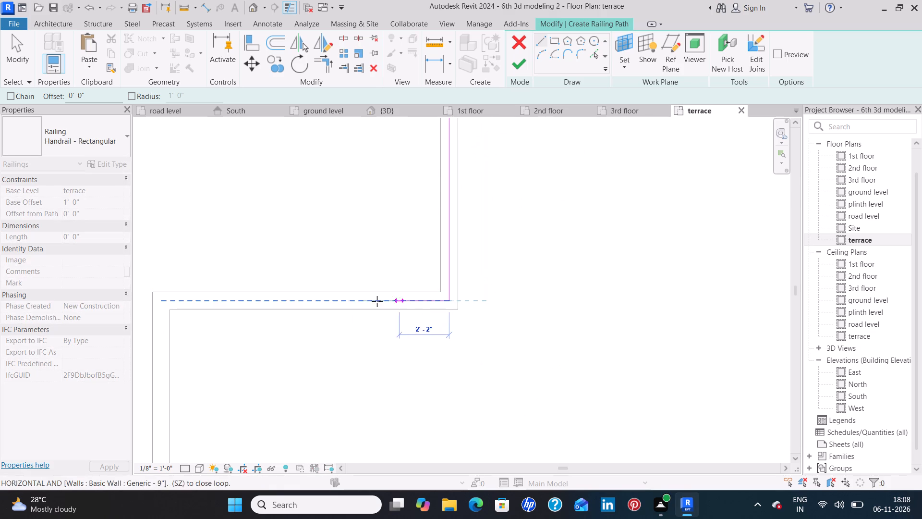
{"action": "middle_click_drag", "start_coordinate": [205, 304], "coordinate": [416, 277]}
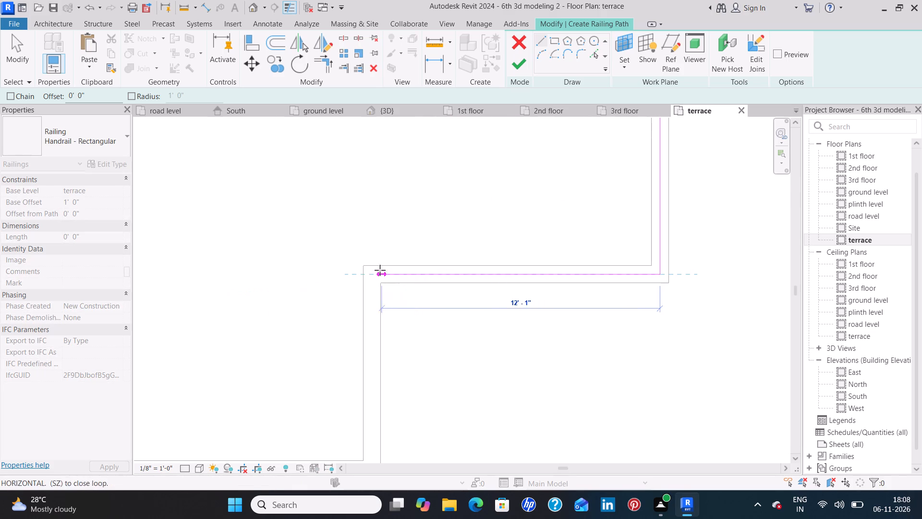
{"action": "left_click", "coordinate": [372, 273]}
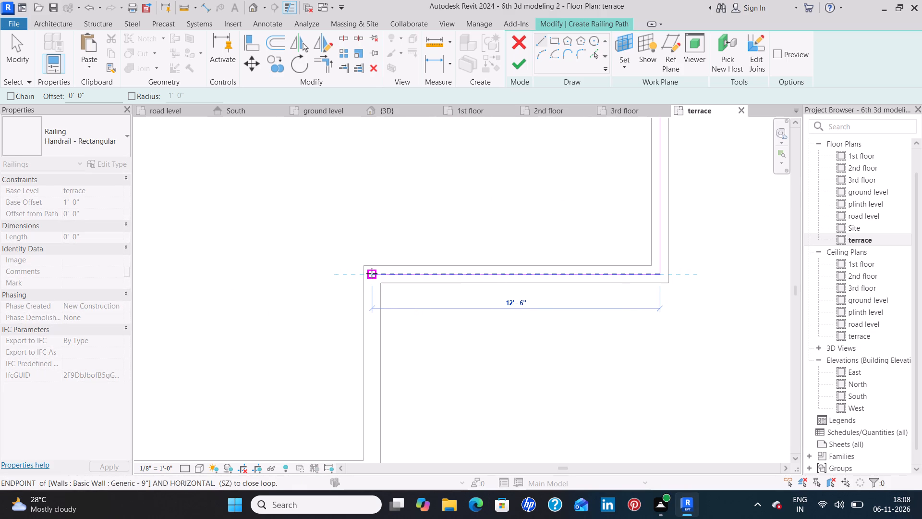
Continue the railing path 8' 5 1/2" south and 12' 1 1/2" west to the stair enclosure's wall, and finish the railing.
{"action": "left_click", "coordinate": [371, 279]}
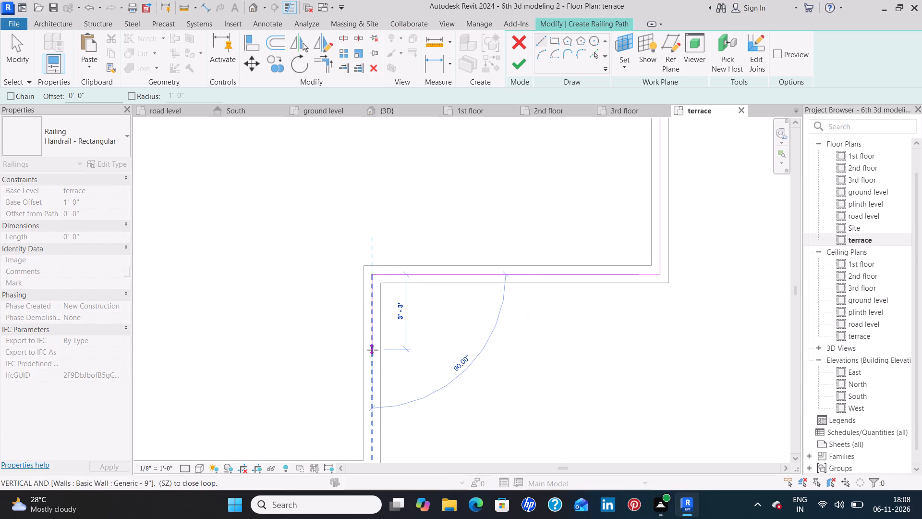
{"action": "middle_click_drag", "start_coordinate": [375, 339], "coordinate": [387, 229]}
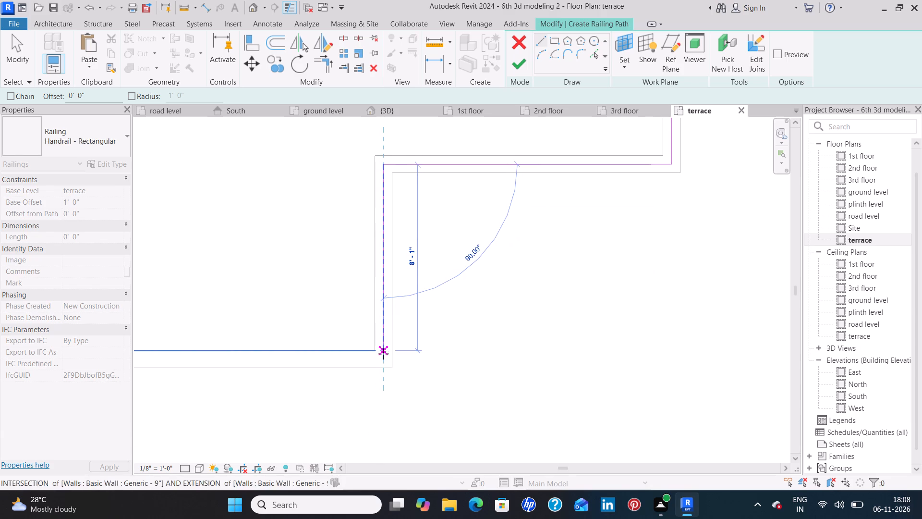
{"action": "left_click", "coordinate": [383, 358]}
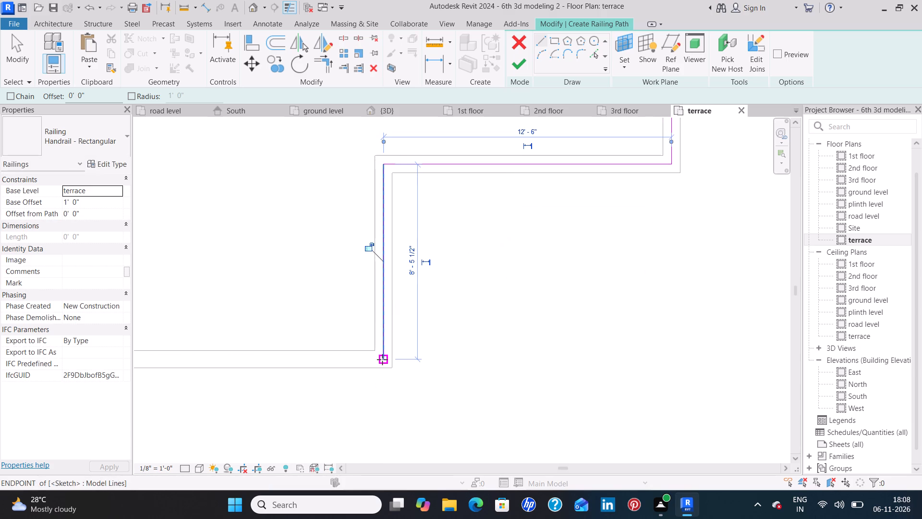
{"action": "left_click", "coordinate": [382, 359]}
{"action": "middle_click_drag", "start_coordinate": [272, 364], "coordinate": [492, 335]}
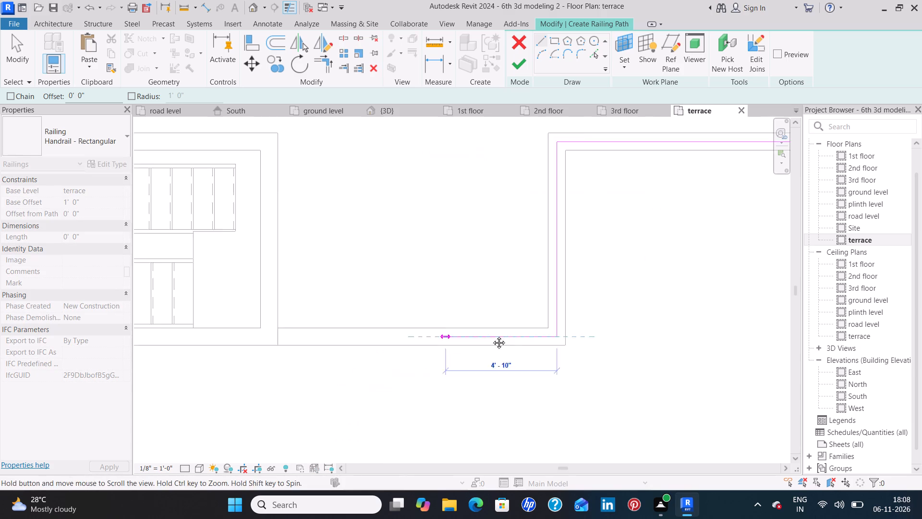
{"action": "middle_click_drag", "start_coordinate": [492, 335], "coordinate": [498, 335]}
{"action": "left_click", "coordinate": [331, 331]}
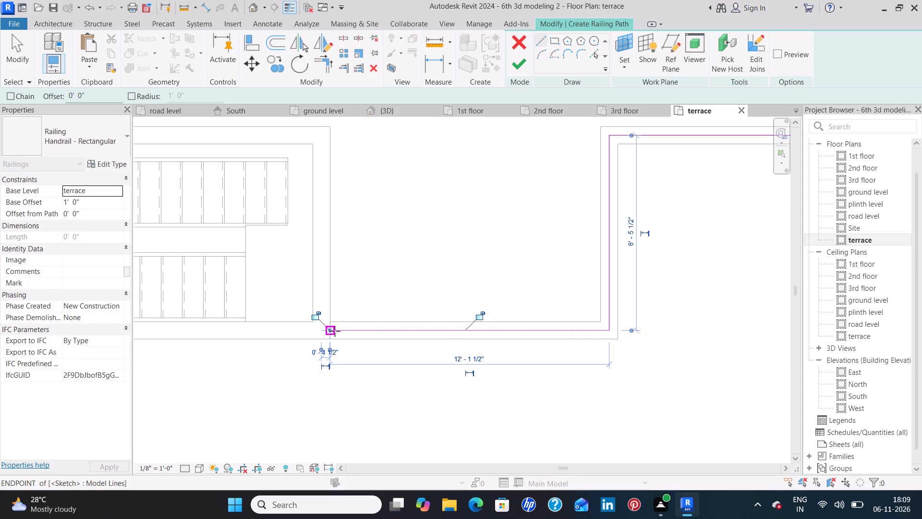
{"action": "left_click", "coordinate": [519, 61]}
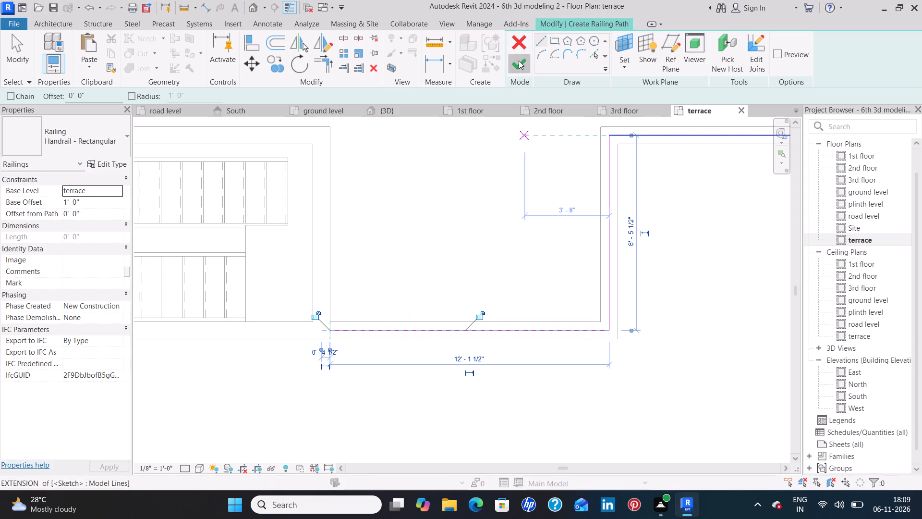
{"action": "left_click", "coordinate": [416, 198]}
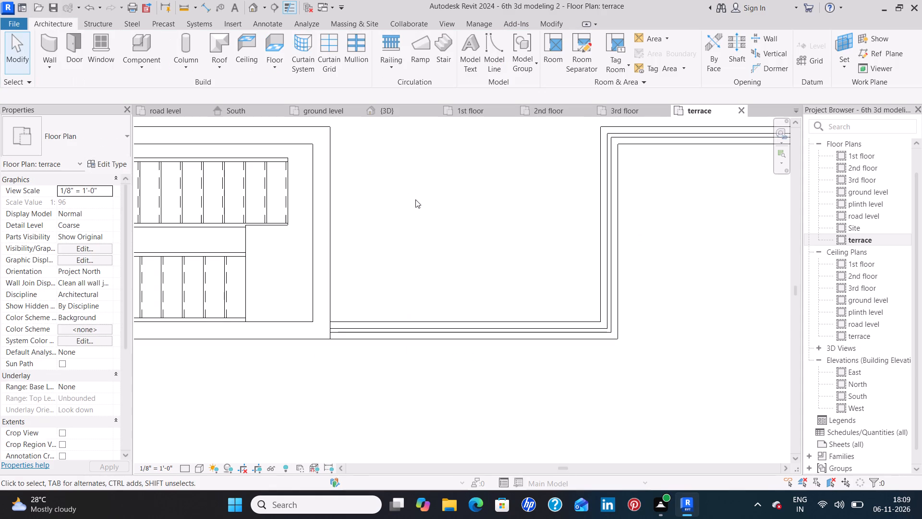
Examine the terrace handrail in the 3D view from above and along the jogged east parapet.
{"action": "scroll", "coordinate": [415, 199], "scroll_direction": "down", "scroll_amount": 8}
{"action": "middle_click_drag", "start_coordinate": [416, 154], "coordinate": [401, 217]}
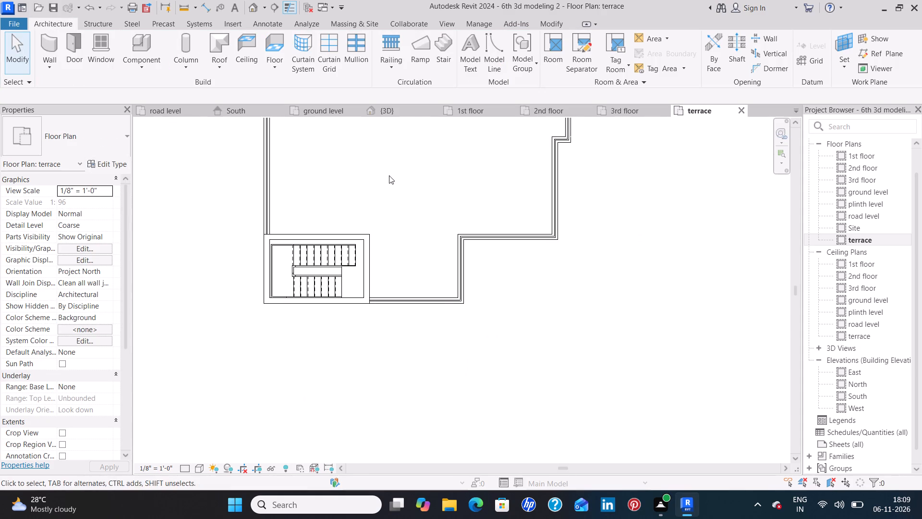
{"action": "left_click", "coordinate": [408, 113]}
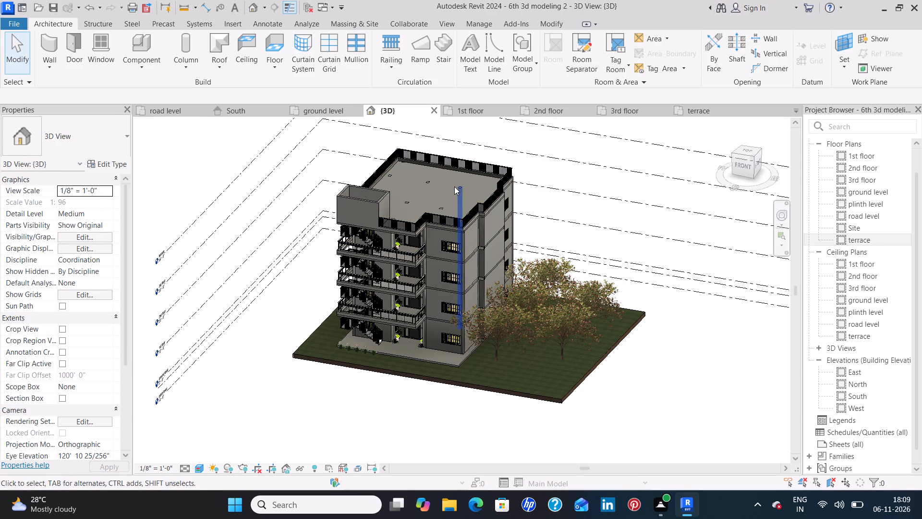
{"action": "middle_click_drag", "start_coordinate": [449, 195], "coordinate": [449, 358], "text": "shift"}
{"action": "scroll", "coordinate": [449, 248], "scroll_direction": "down", "scroll_amount": 1, "text": "shift"}
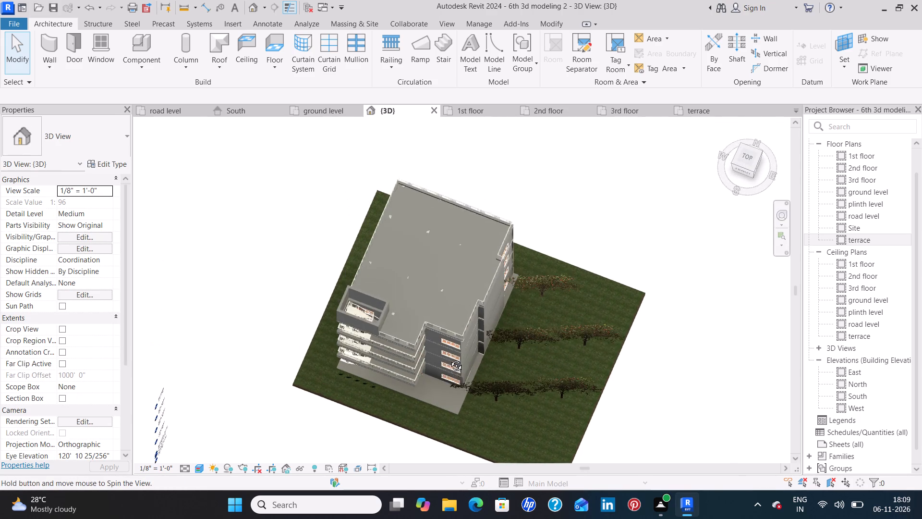
{"action": "middle_click_drag", "start_coordinate": [449, 358], "coordinate": [455, 403], "text": "shift"}
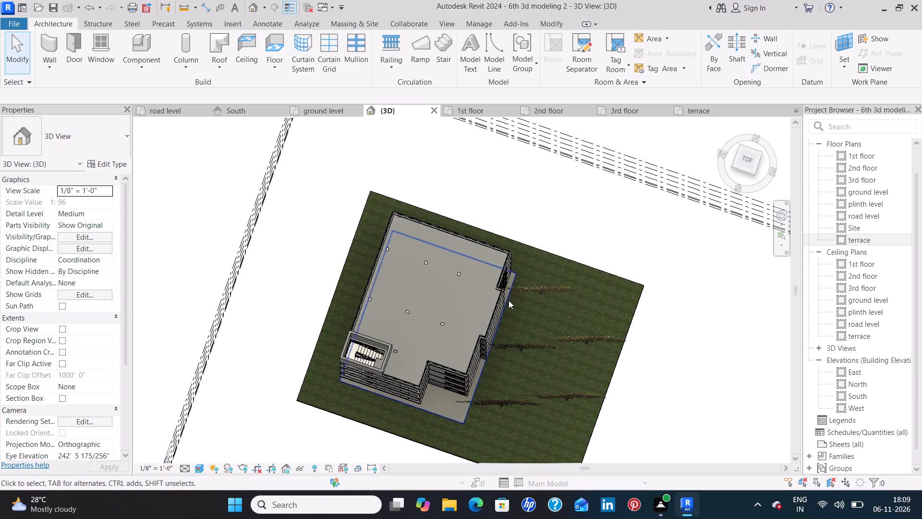
{"action": "scroll", "coordinate": [505, 299], "scroll_direction": "up", "scroll_amount": 11}
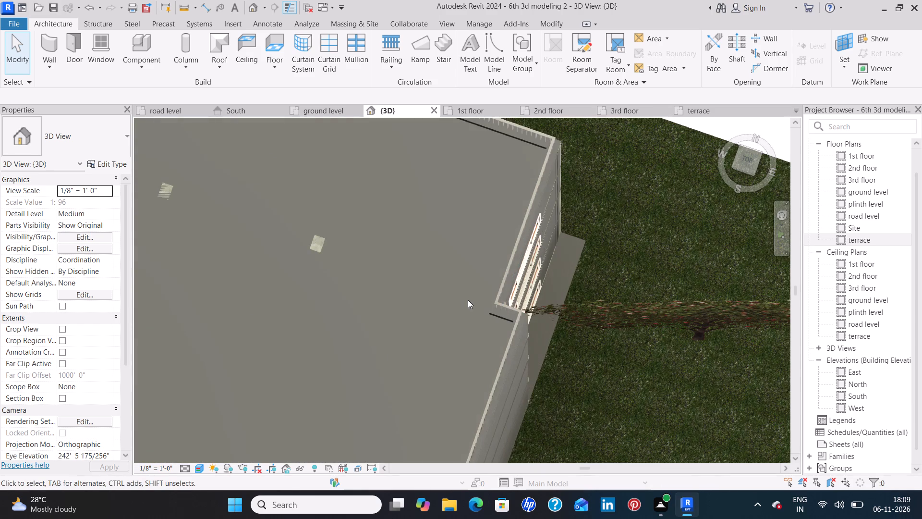
{"action": "middle_click_drag", "start_coordinate": [547, 343], "coordinate": [536, 359], "text": "shift"}
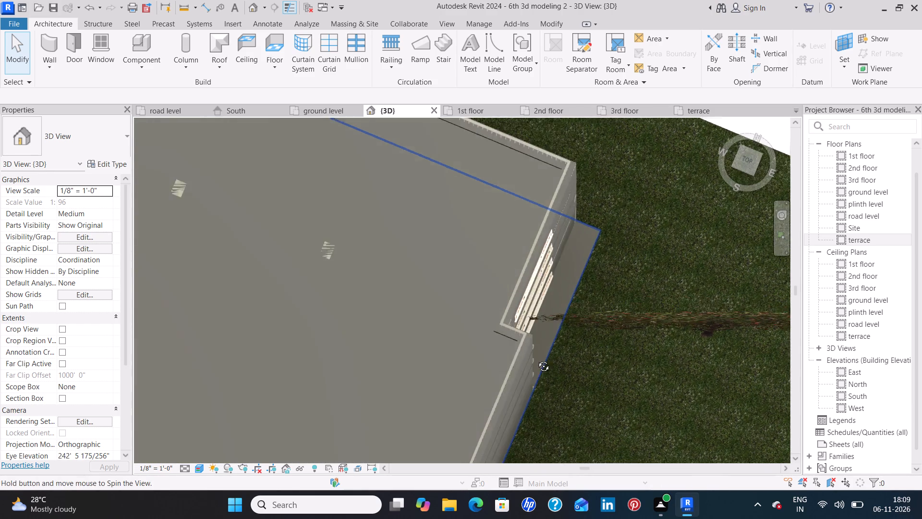
{"action": "middle_click_drag", "start_coordinate": [536, 359], "coordinate": [428, 305], "text": "shift"}
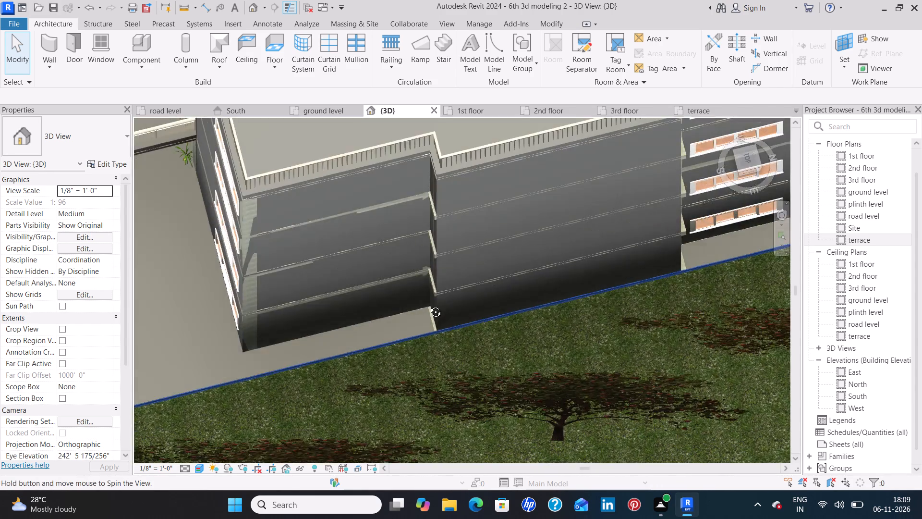
{"action": "middle_click_drag", "start_coordinate": [428, 305], "coordinate": [364, 309], "text": "shift"}
{"action": "scroll", "coordinate": [501, 319], "scroll_direction": "down", "scroll_amount": 3}
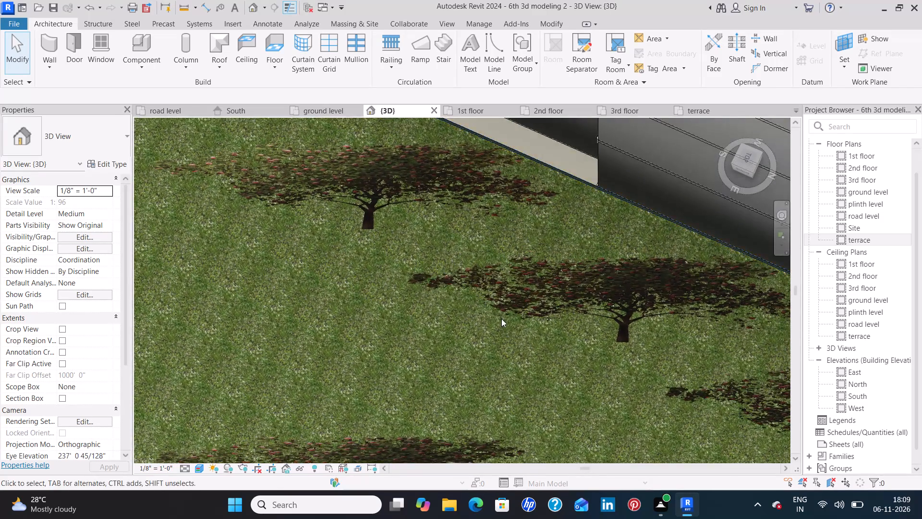
{"action": "scroll", "coordinate": [501, 319], "scroll_direction": "down", "scroll_amount": 6}
{"action": "scroll", "coordinate": [613, 296], "scroll_direction": "up", "scroll_amount": 5}
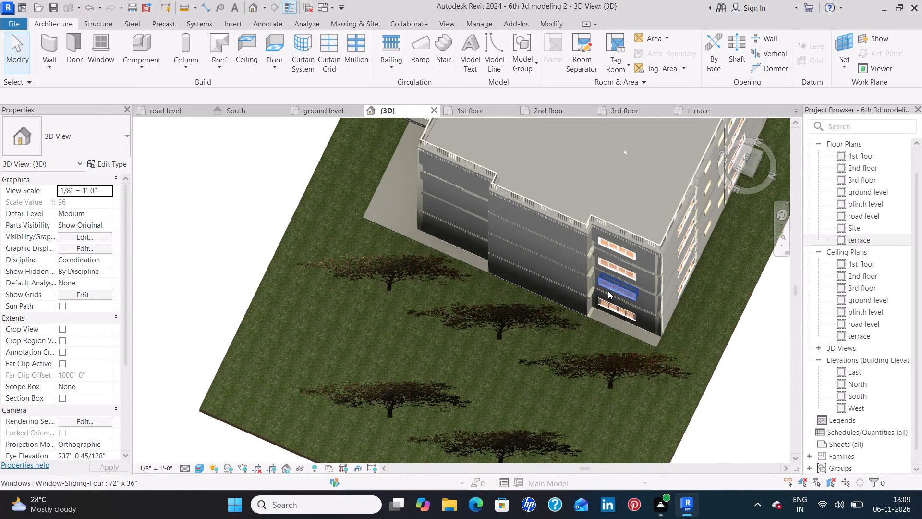
{"action": "scroll", "coordinate": [608, 291], "scroll_direction": "up", "scroll_amount": 1}
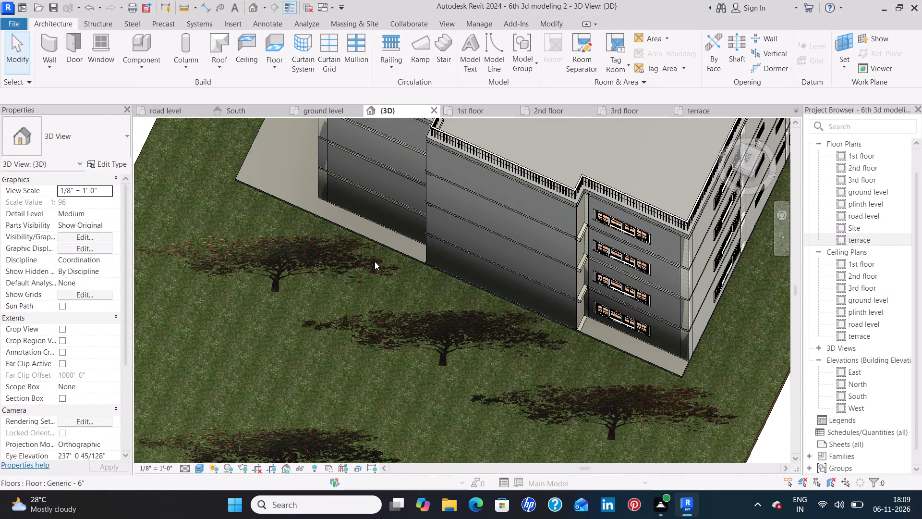
{"action": "scroll", "coordinate": [375, 261], "scroll_direction": "down", "scroll_amount": 6}
{"action": "middle_click_drag", "start_coordinate": [469, 184], "coordinate": [611, 193], "text": "shift"}
{"action": "scroll", "coordinate": [471, 183], "scroll_direction": "down", "scroll_amount": 1, "text": "shift"}
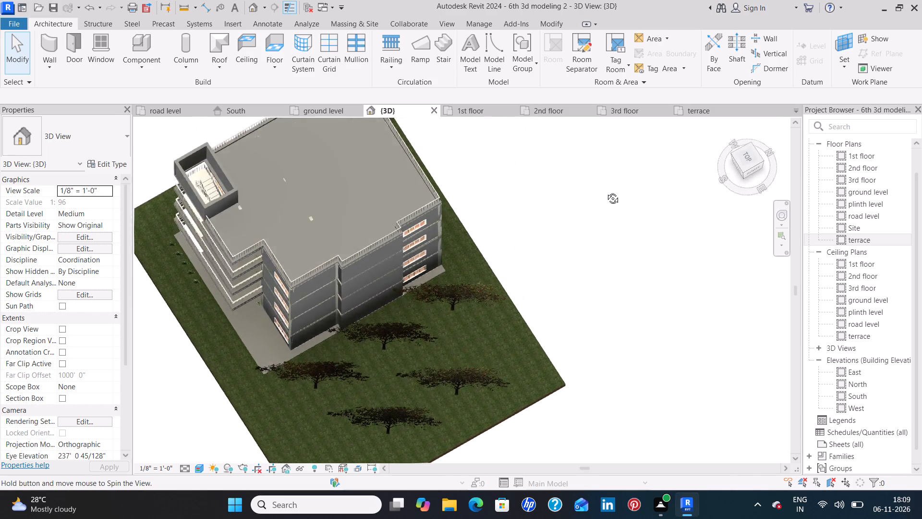
{"action": "middle_click_drag", "start_coordinate": [611, 193], "coordinate": [559, 260], "text": "shift"}
{"action": "scroll", "coordinate": [342, 334], "scroll_direction": "up", "scroll_amount": 3}
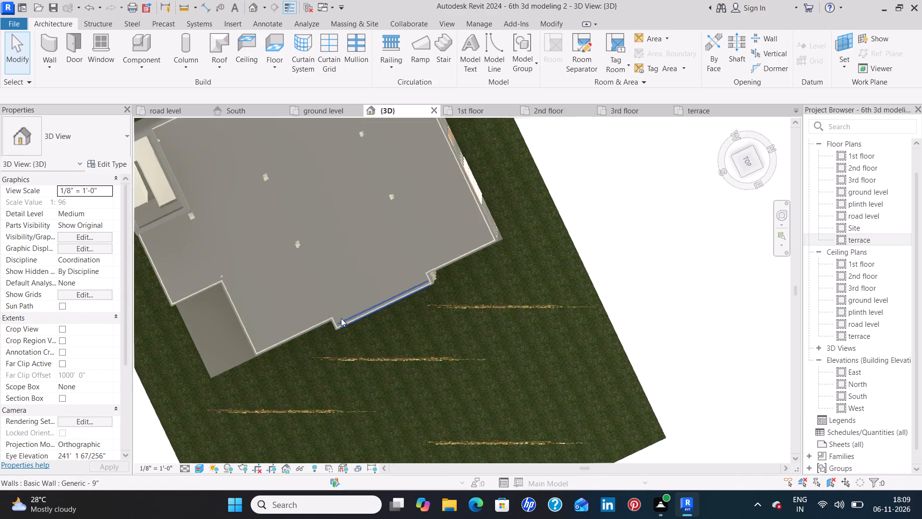
{"action": "scroll", "coordinate": [341, 318], "scroll_direction": "up", "scroll_amount": 9}
{"action": "middle_click_drag", "start_coordinate": [391, 285], "coordinate": [391, 230]}
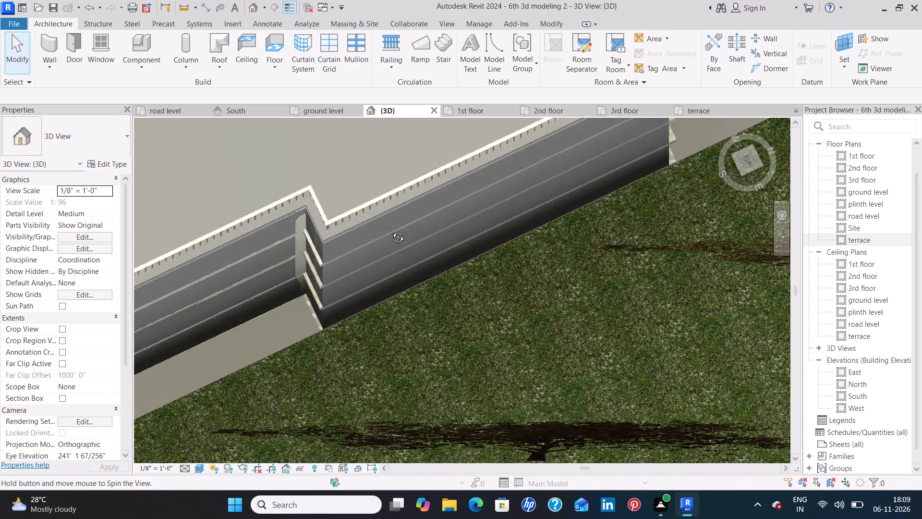
{"action": "middle_click_drag", "start_coordinate": [391, 230], "coordinate": [397, 328]}
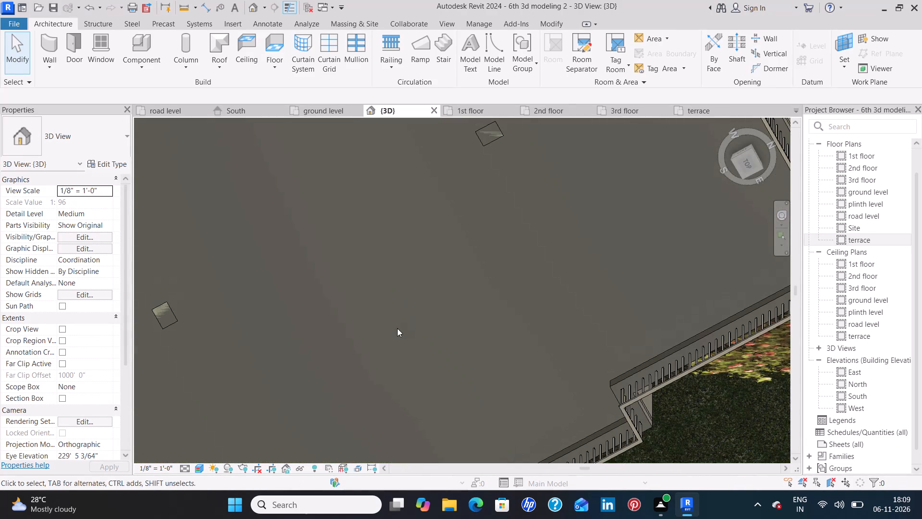
{"action": "scroll", "coordinate": [399, 329], "scroll_direction": "down", "scroll_amount": 6}
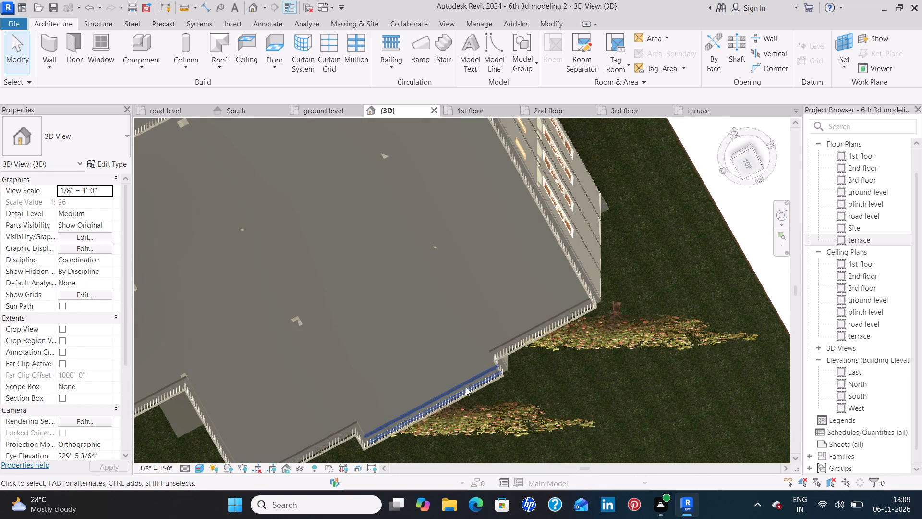
{"action": "scroll", "coordinate": [474, 413], "scroll_direction": "down", "scroll_amount": 1}
{"action": "middle_click_drag", "start_coordinate": [474, 413], "coordinate": [461, 383], "text": "shift"}
{"action": "scroll", "coordinate": [459, 373], "scroll_direction": "down", "scroll_amount": 4}
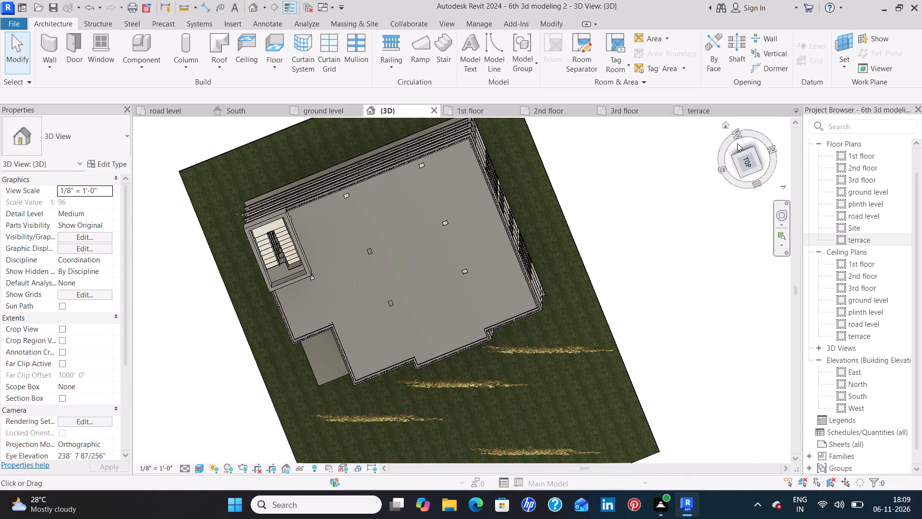
Return the 3D view to its home orientation and examine the terrace handrail, balconies and entrance stair up close.
{"action": "left_click", "coordinate": [728, 124]}
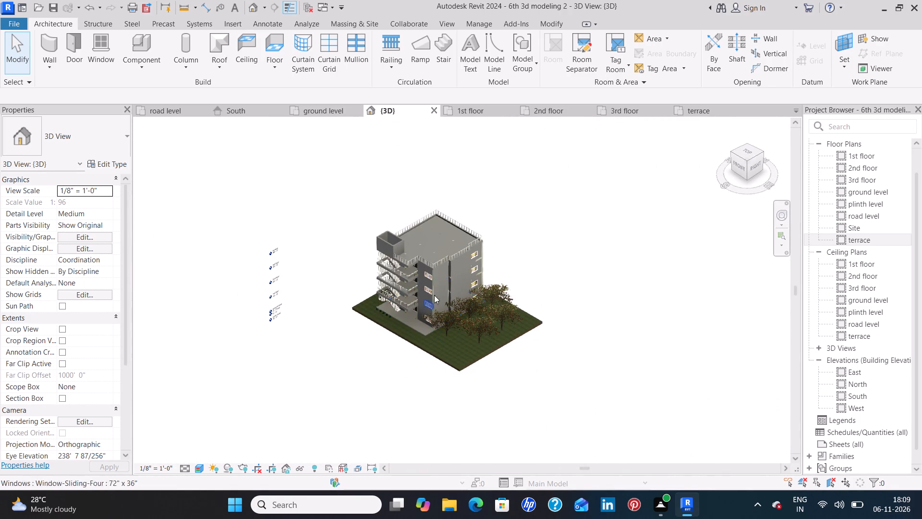
{"action": "scroll", "coordinate": [437, 253], "scroll_direction": "up", "scroll_amount": 12}
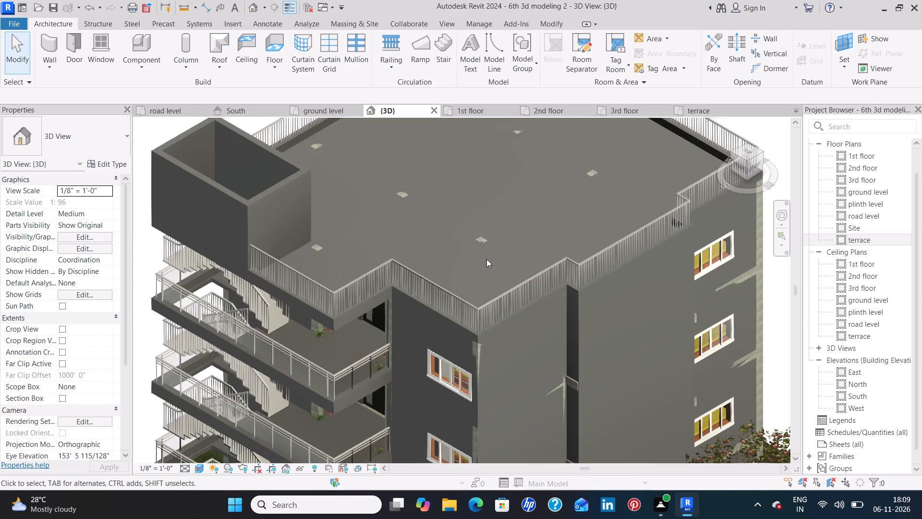
{"action": "scroll", "coordinate": [455, 316], "scroll_direction": "up", "scroll_amount": 6}
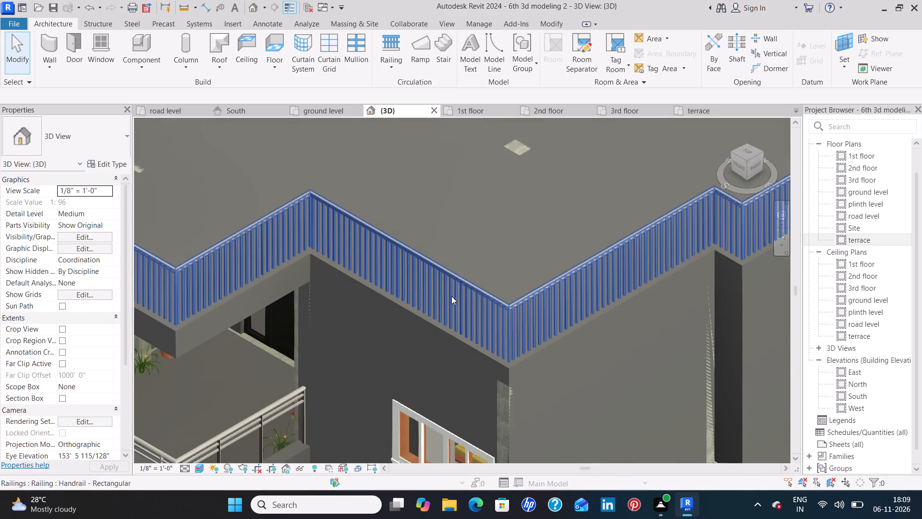
{"action": "scroll", "coordinate": [521, 251], "scroll_direction": "down", "scroll_amount": 9}
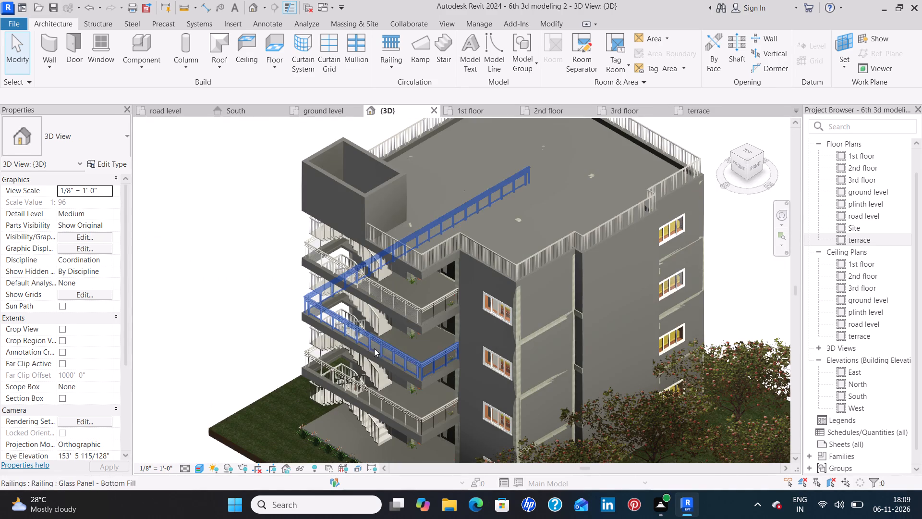
{"action": "scroll", "coordinate": [420, 334], "scroll_direction": "down", "scroll_amount": 4}
{"action": "scroll", "coordinate": [370, 411], "scroll_direction": "up", "scroll_amount": 16}
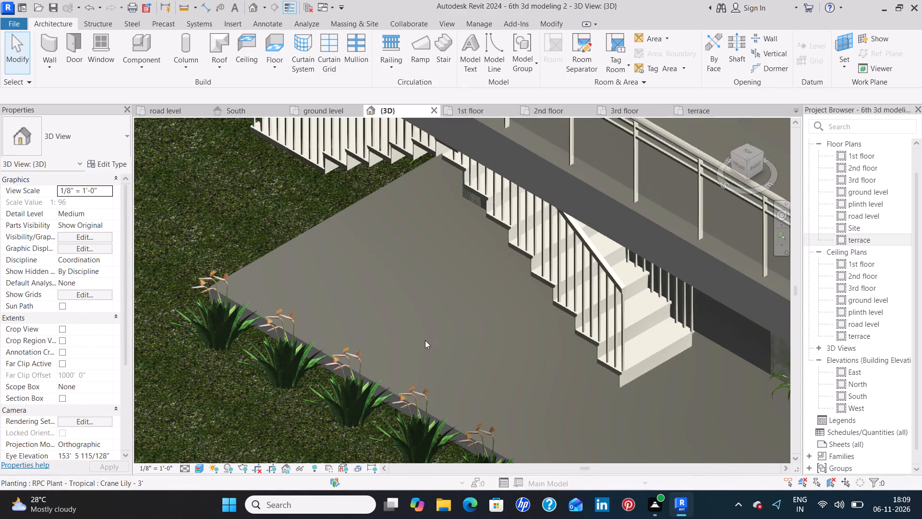
{"action": "scroll", "coordinate": [425, 340], "scroll_direction": "down", "scroll_amount": 13}
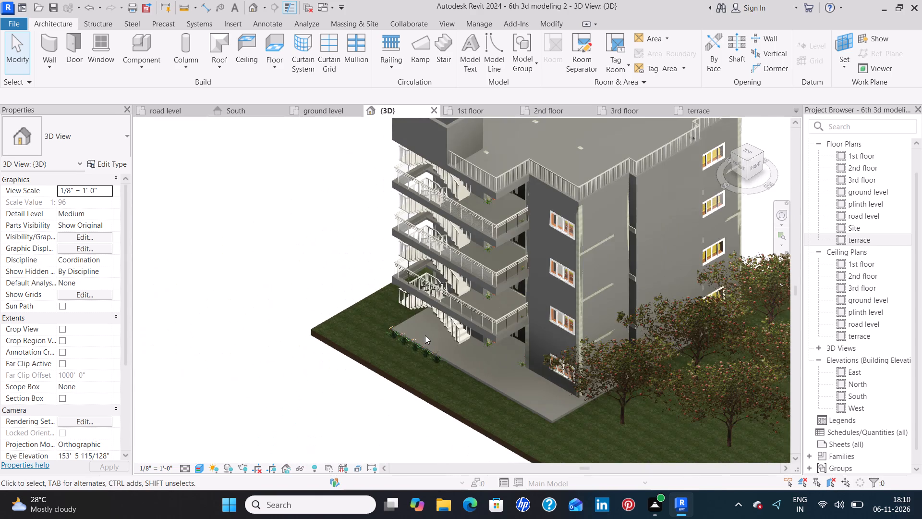
{"action": "scroll", "coordinate": [425, 335], "scroll_direction": "down", "scroll_amount": 4}
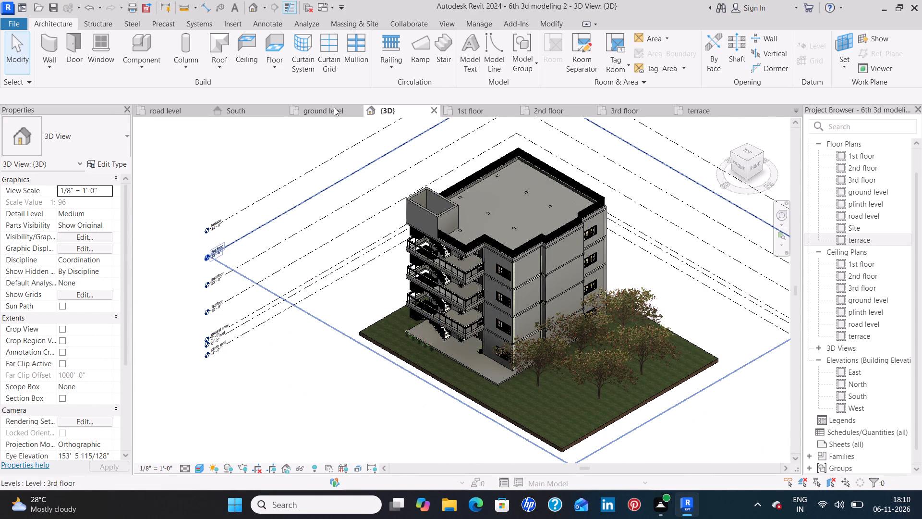
Create a perspective camera view in the 1st floor plan, placed southeast of the trees and aimed past the building's northwest corner.
{"action": "left_click", "coordinate": [496, 111]}
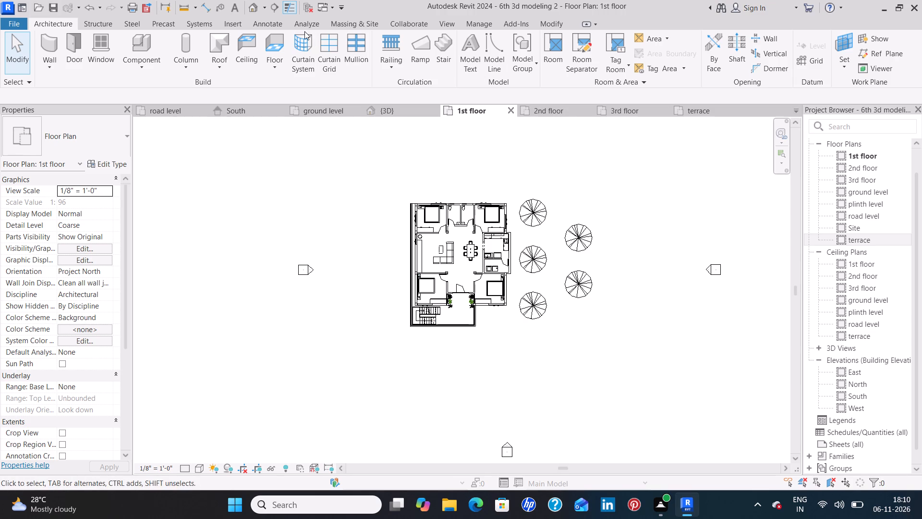
{"action": "left_click", "coordinate": [443, 24]}
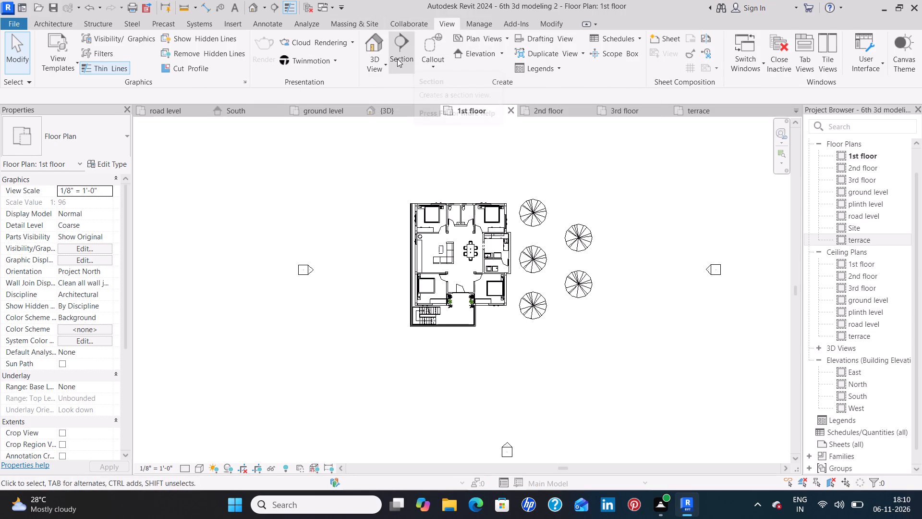
{"action": "left_click", "coordinate": [373, 66]}
{"action": "left_click", "coordinate": [393, 112]}
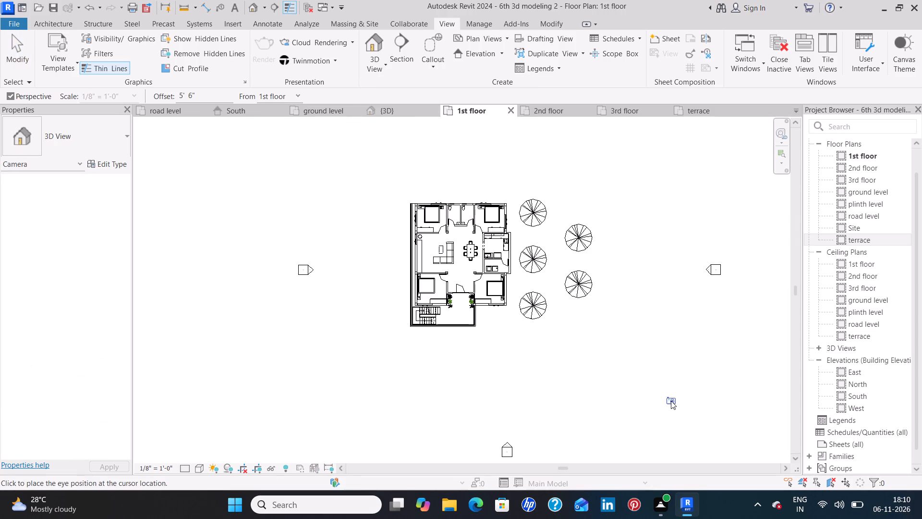
{"action": "left_click", "coordinate": [673, 409]}
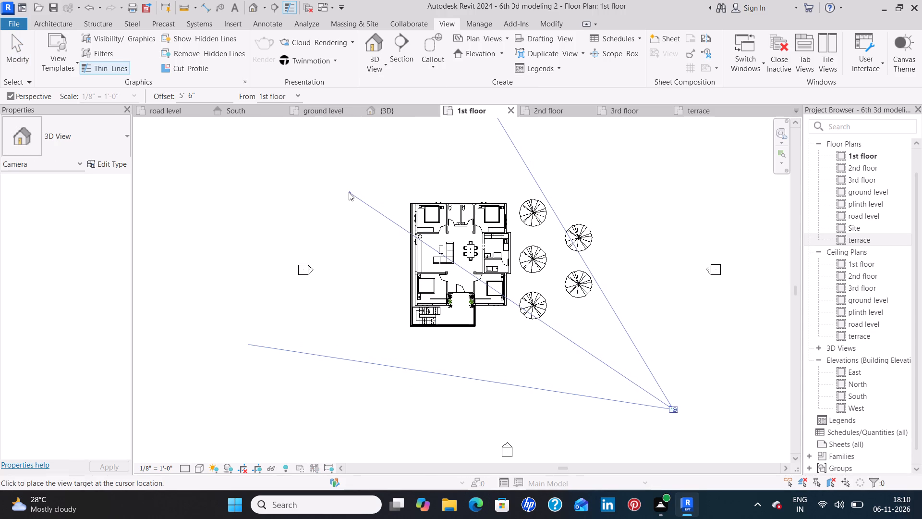
{"action": "left_click", "coordinate": [347, 164]}
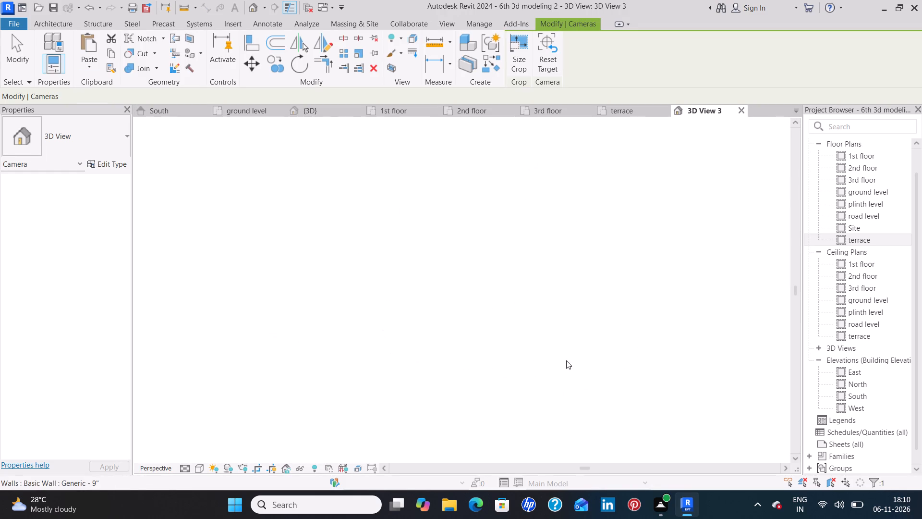
Extend the camera view's crop region upward to include the full terrace handrail and stair enclosure, and close the view.
{"action": "scroll", "coordinate": [564, 345], "scroll_direction": "down", "scroll_amount": 2}
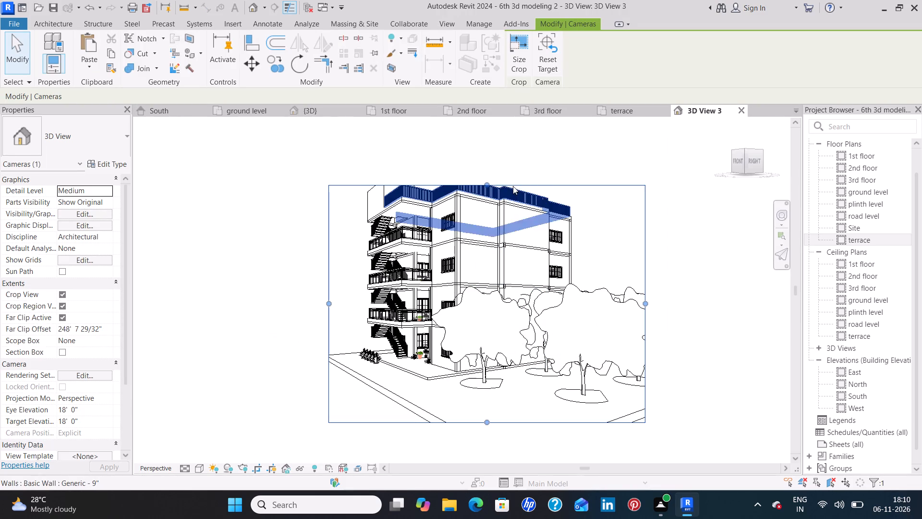
{"action": "left_click_drag", "start_coordinate": [486, 185], "coordinate": [487, 161]}
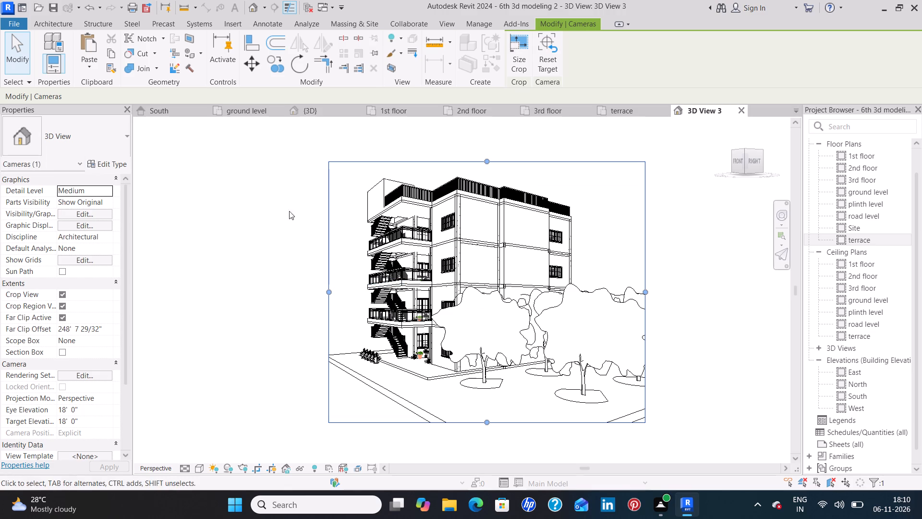
{"action": "key", "text": "Escape"}
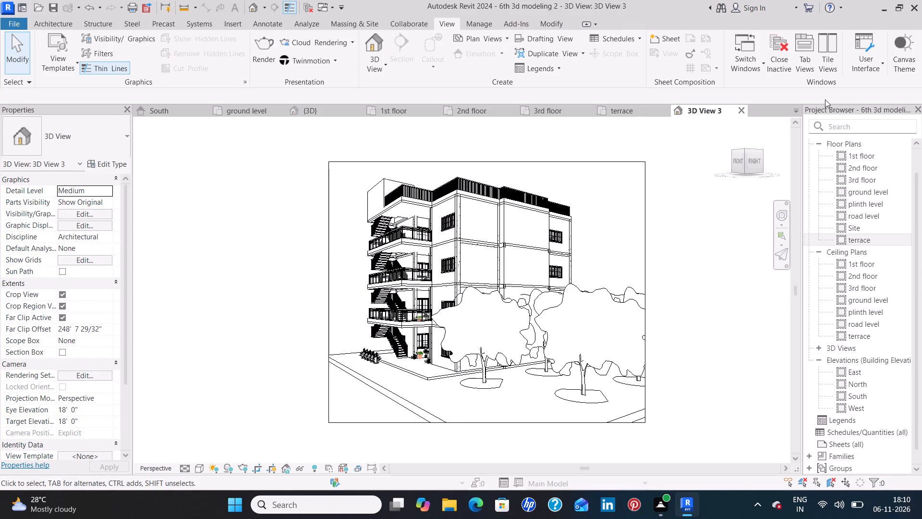
{"action": "left_click", "coordinate": [745, 109]}
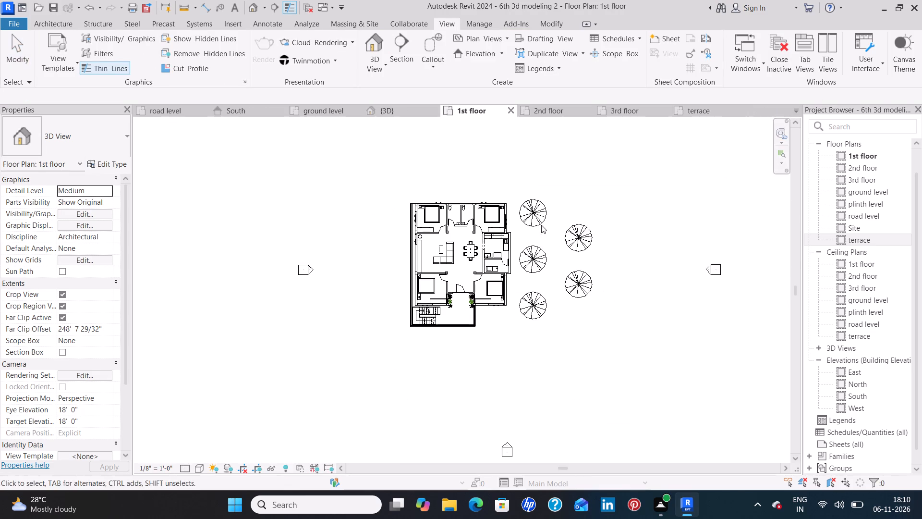
Start a Generic - 6" floor on the terrace level with a 9' height offset, bounded by a rectangle along the stair enclosure's outer walls.
{"action": "left_click", "coordinate": [699, 108]}
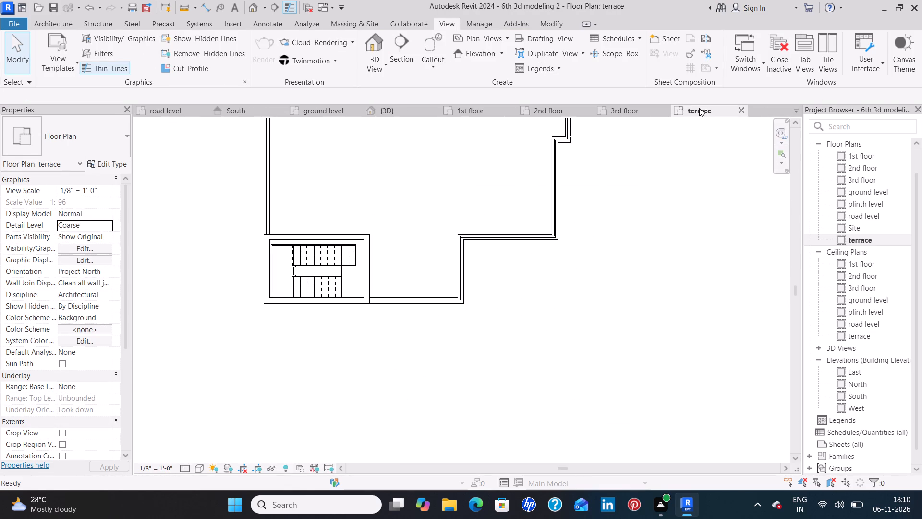
{"action": "scroll", "coordinate": [391, 229], "scroll_direction": "down", "scroll_amount": 2}
{"action": "middle_click_drag", "start_coordinate": [390, 221], "coordinate": [411, 280]}
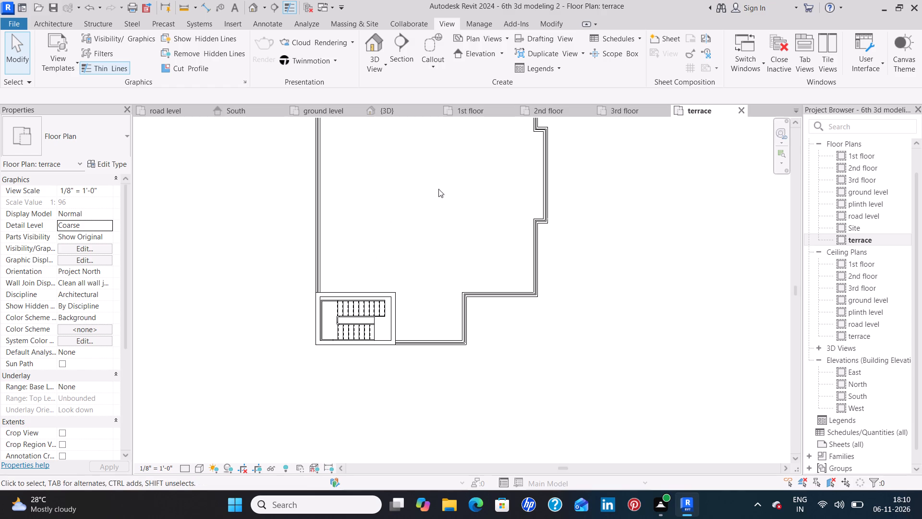
{"action": "left_click", "coordinate": [61, 21]}
{"action": "left_click", "coordinate": [283, 53]}
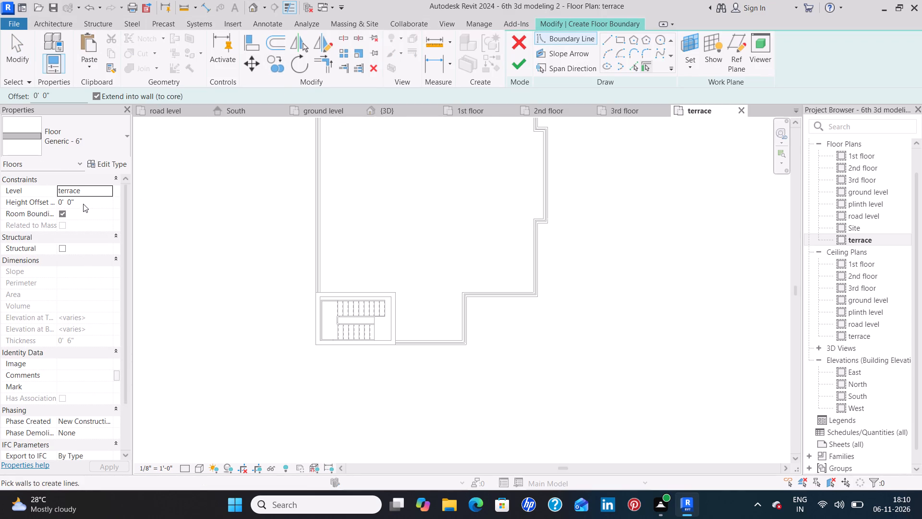
{"action": "left_click", "coordinate": [85, 203]}
{"action": "key", "text": "BackSpace"}
{"action": "type", "text": "9'"}
{"action": "key", "text": "Return"}
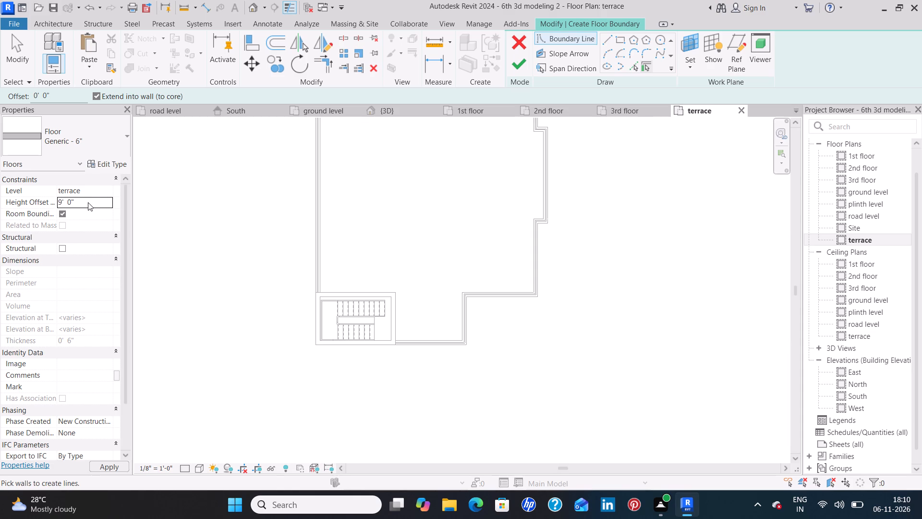
{"action": "left_click", "coordinate": [619, 40]}
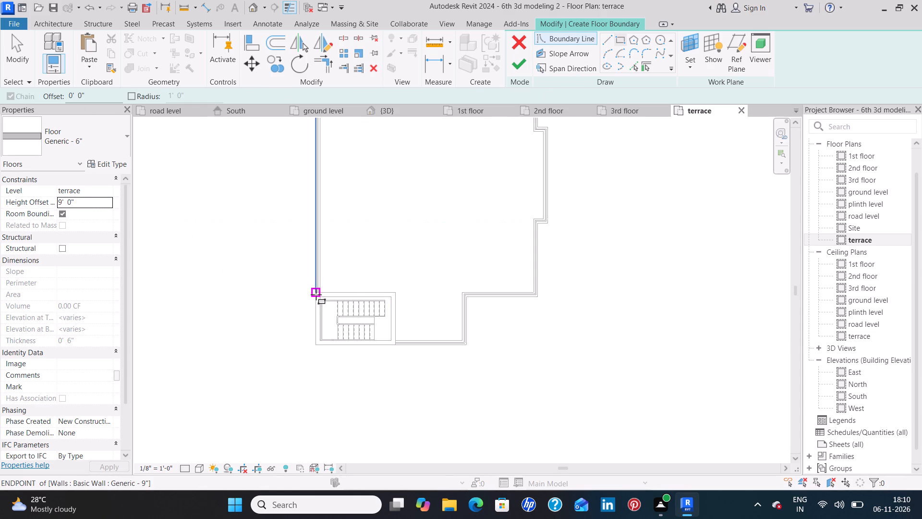
{"action": "scroll", "coordinate": [318, 295], "scroll_direction": "up", "scroll_amount": 5}
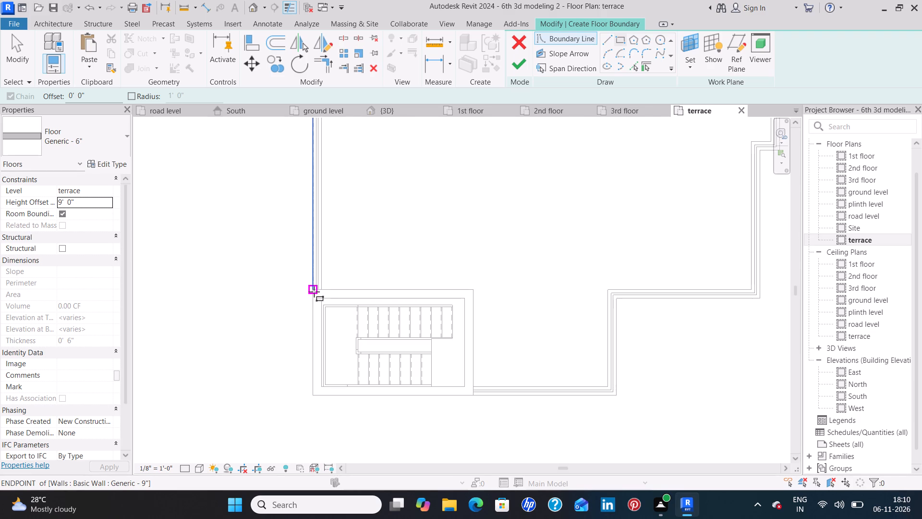
{"action": "left_click", "coordinate": [312, 288]}
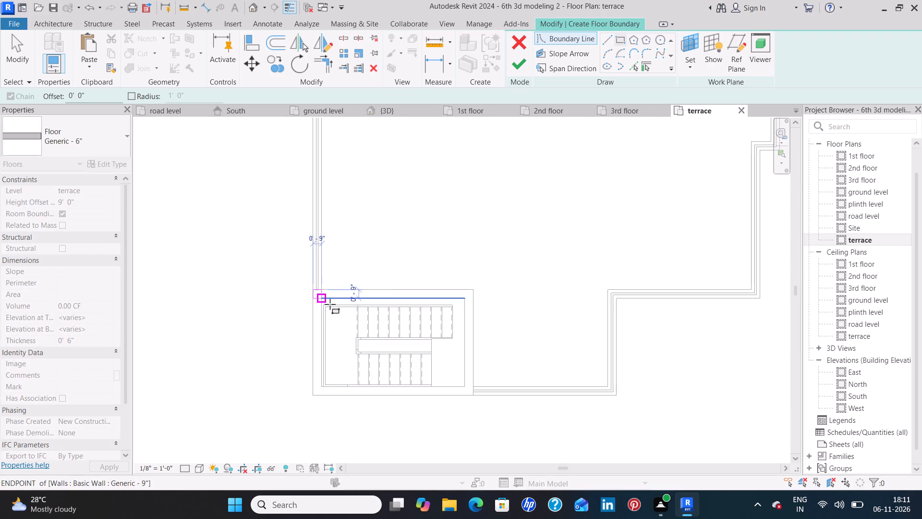
{"action": "left_click", "coordinate": [474, 397]}
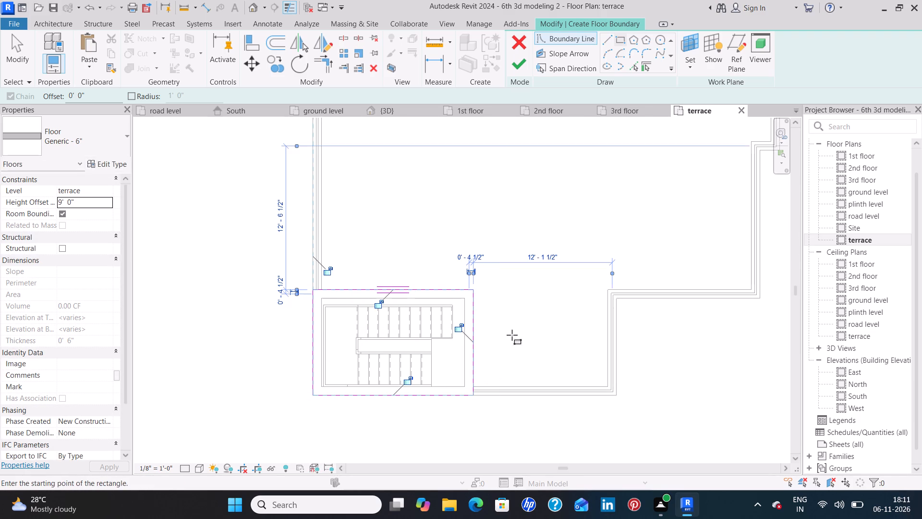
Set the floor boundary's east edge 2' from the stair enclosure's east wall centreline, and finish the floor.
{"action": "key", "text": "Escape"}
{"action": "key", "text": "Escape"}
{"action": "left_click", "coordinate": [473, 348]}
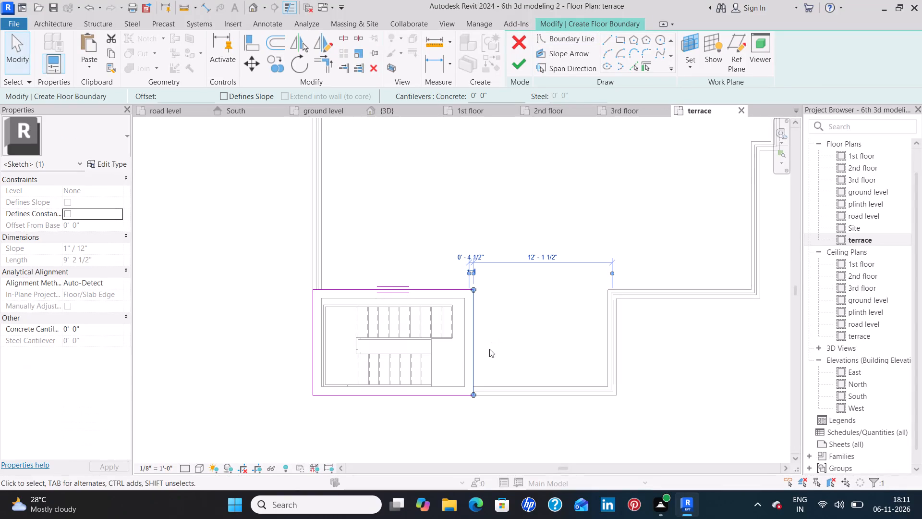
{"action": "left_click", "coordinate": [463, 253]}
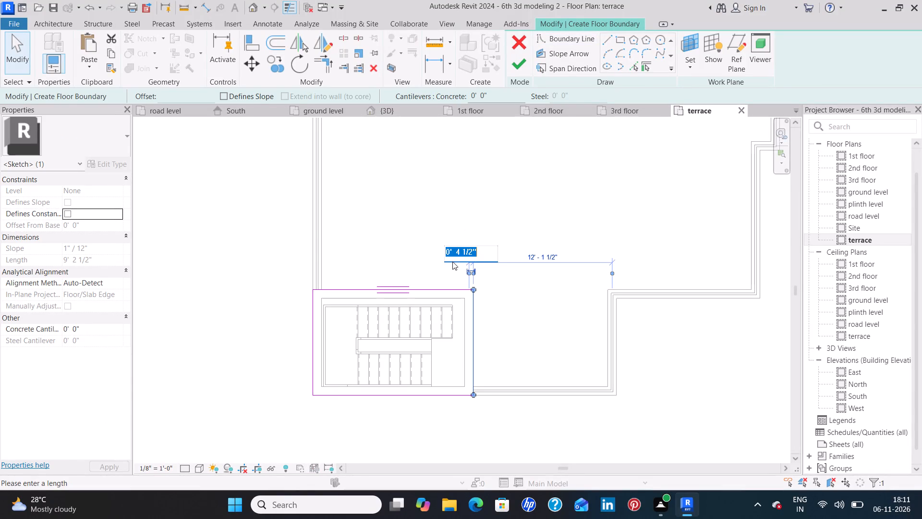
{"action": "key", "text": "BackSpace"}
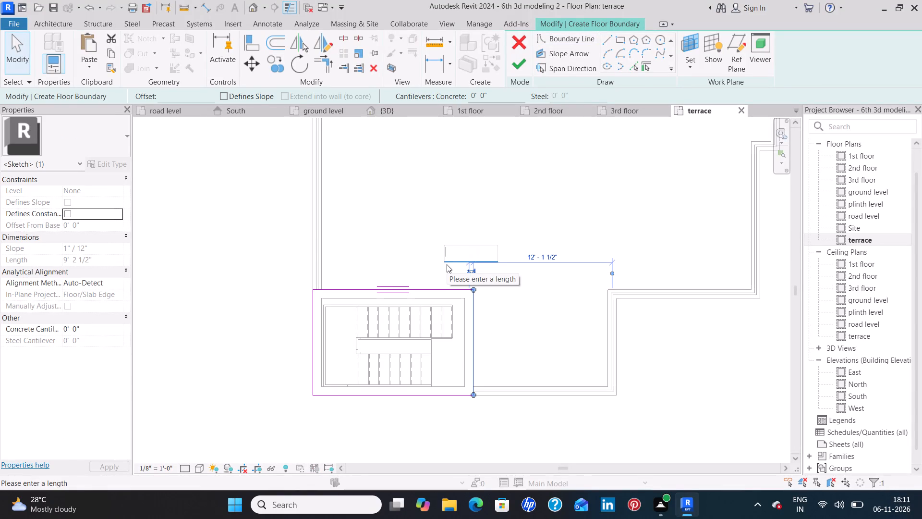
{"action": "type", "text": "2'"}
{"action": "key", "text": "Return"}
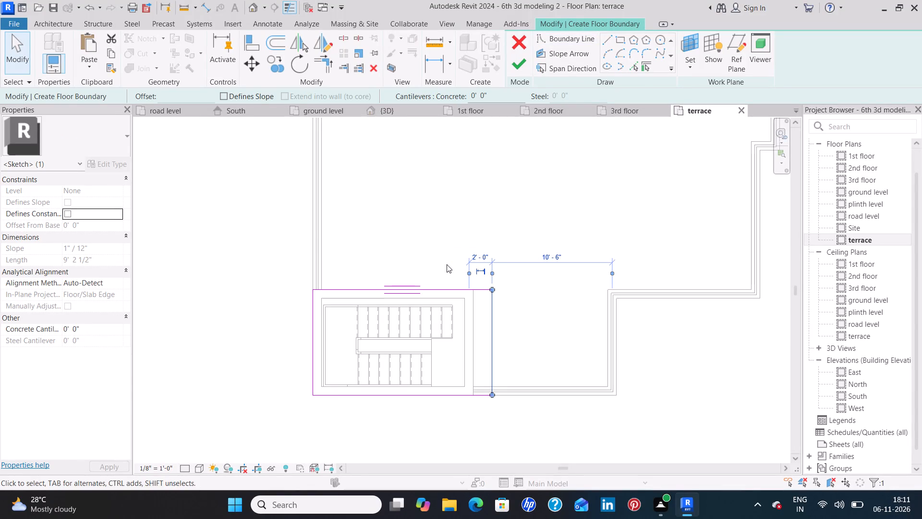
{"action": "left_click", "coordinate": [445, 247]}
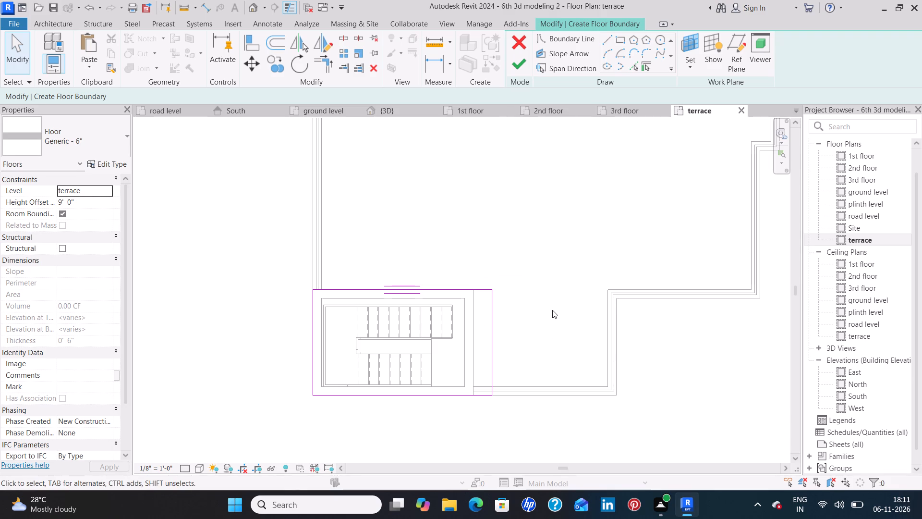
{"action": "scroll", "coordinate": [552, 309], "scroll_direction": "down", "scroll_amount": 2}
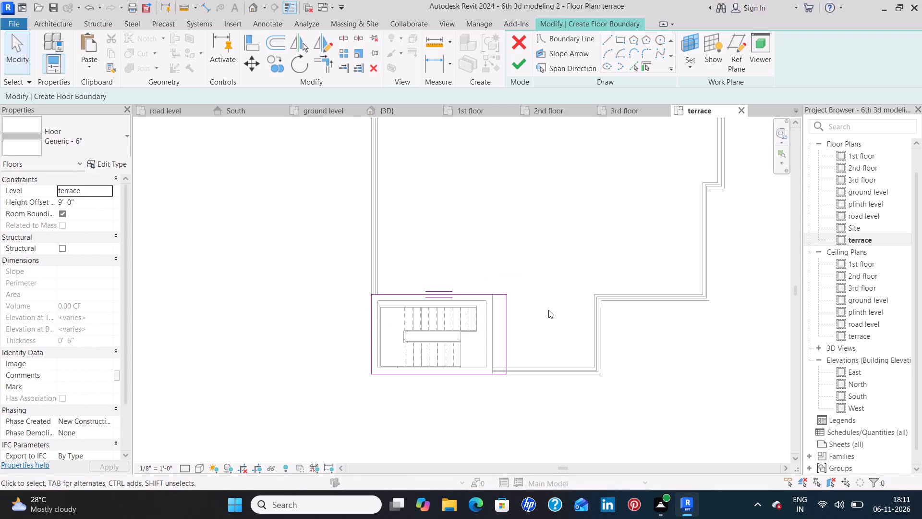
{"action": "middle_click_drag", "start_coordinate": [548, 310], "coordinate": [494, 325]}
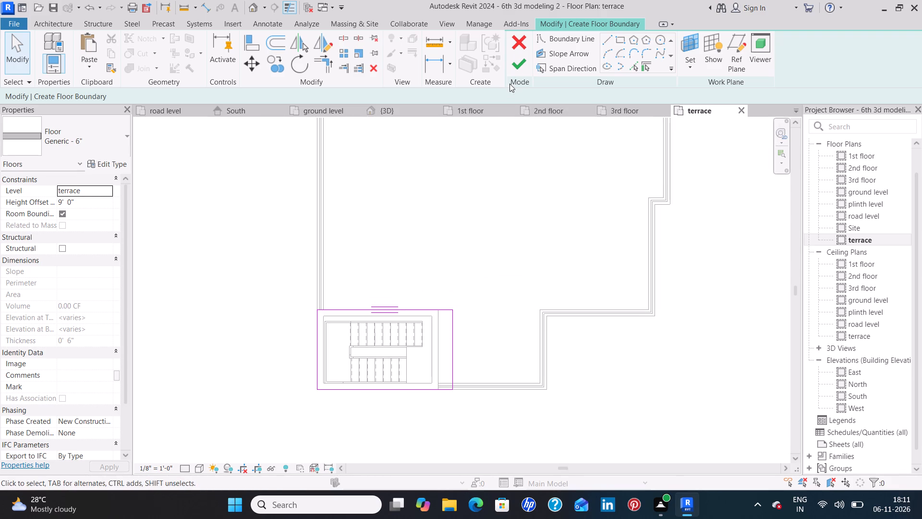
{"action": "left_click", "coordinate": [515, 64]}
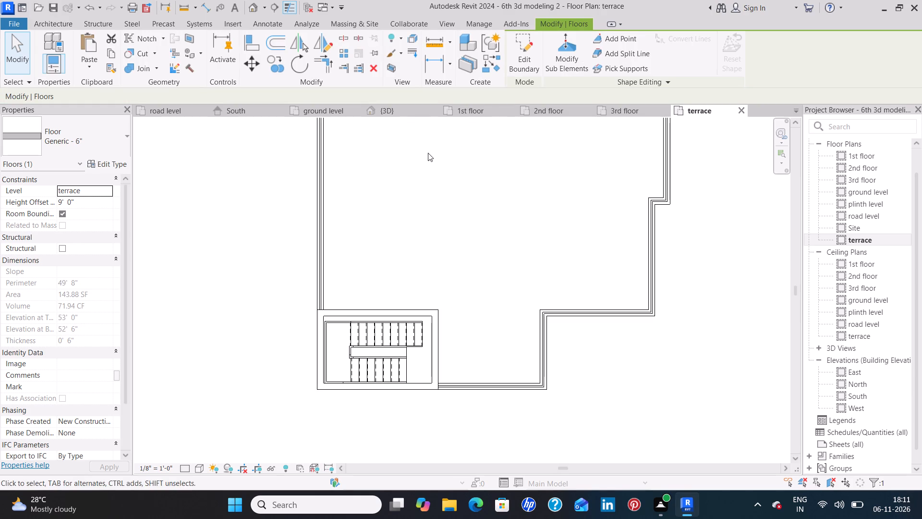
Place a 30" x 84" Single-Flush door in the stair enclosure's east wall, about 1' 10" from the south wall, opening onto the terrace.
{"action": "left_click", "coordinate": [65, 23]}
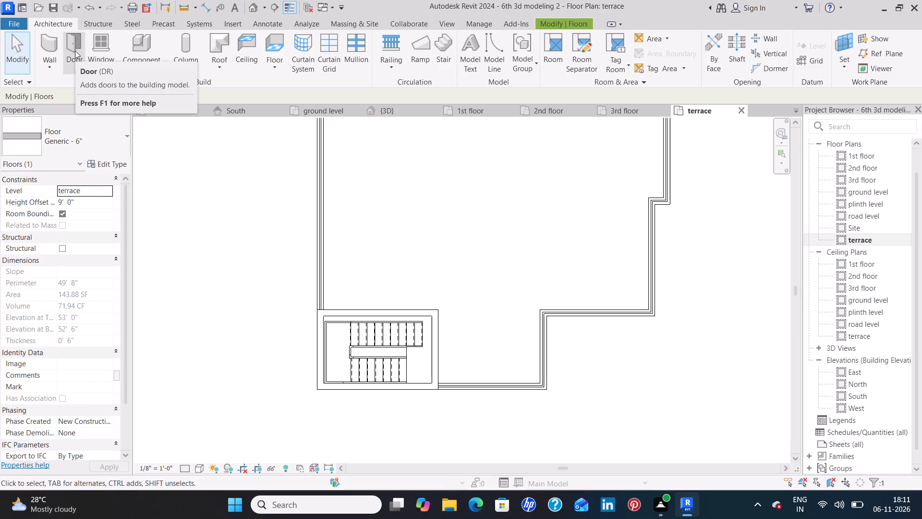
{"action": "left_click", "coordinate": [200, 237]}
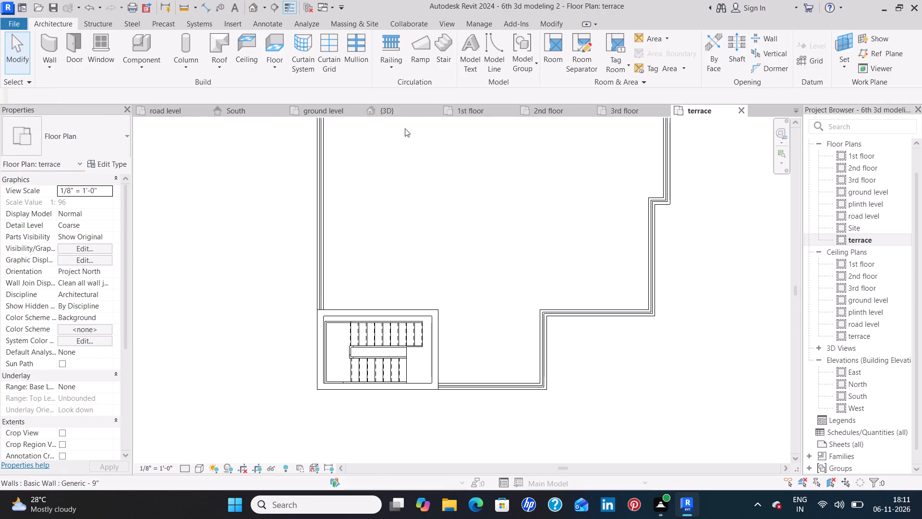
{"action": "left_click", "coordinate": [408, 108]}
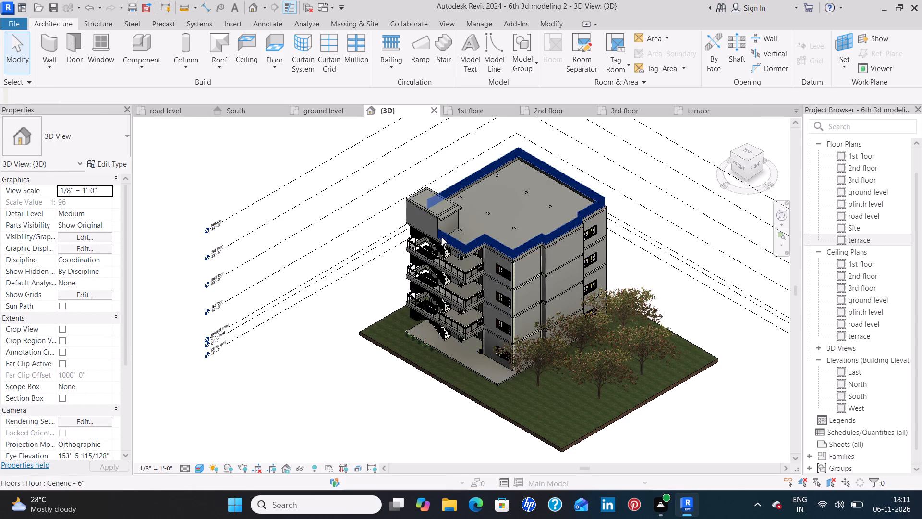
{"action": "left_click", "coordinate": [68, 49]}
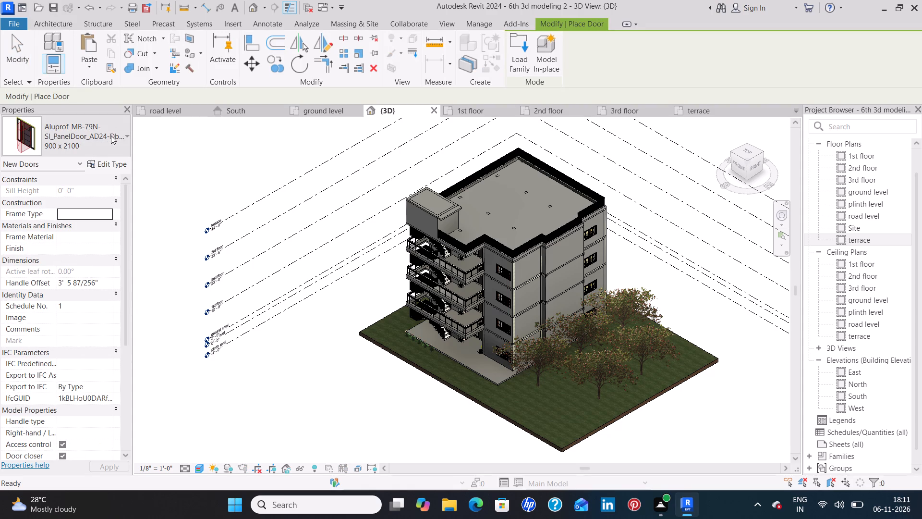
{"action": "left_click", "coordinate": [111, 136]}
{"action": "scroll", "coordinate": [62, 246], "scroll_direction": "down", "scroll_amount": 2}
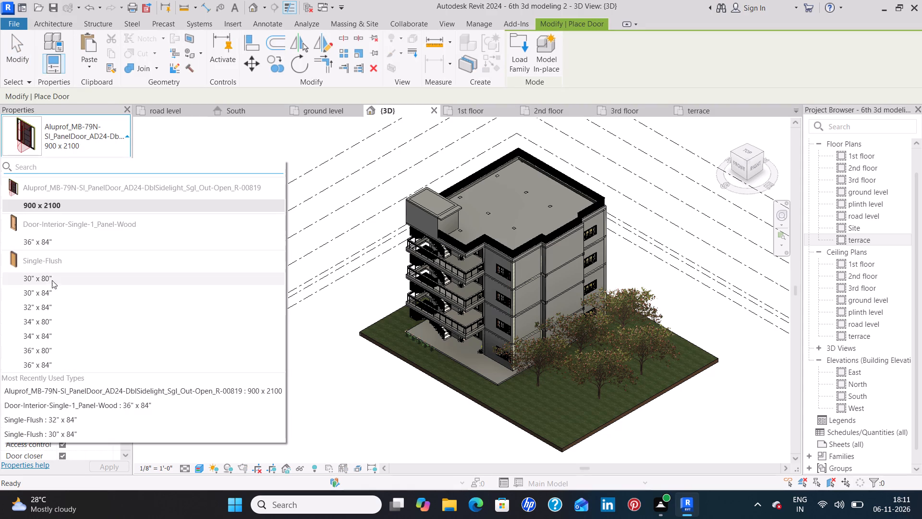
{"action": "left_click", "coordinate": [60, 296]}
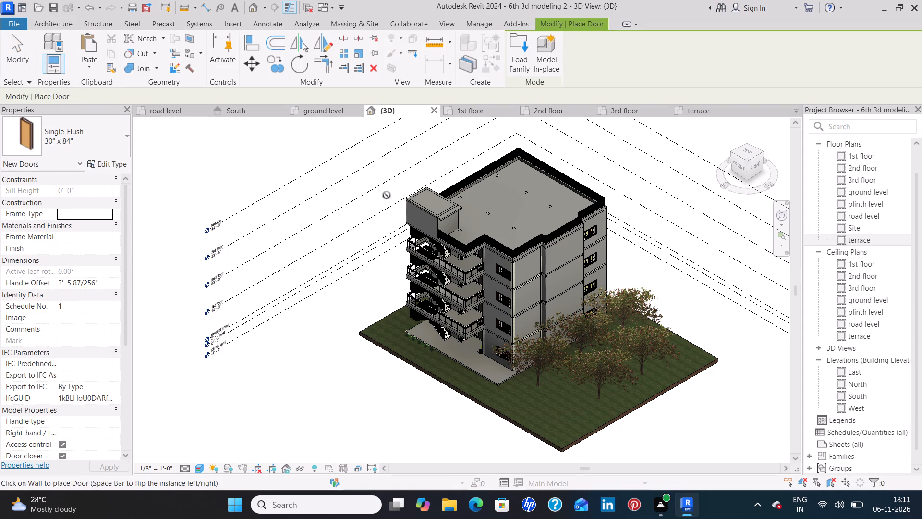
{"action": "left_click", "coordinate": [324, 111]}
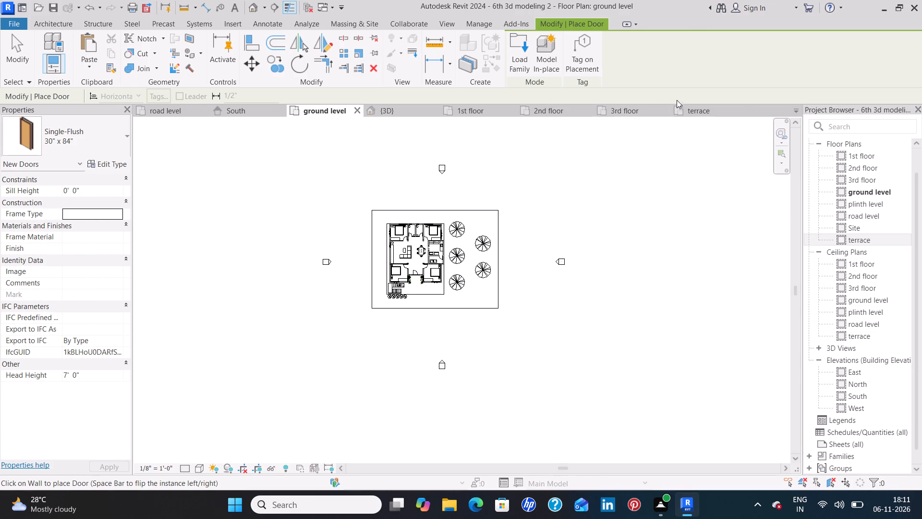
{"action": "left_click", "coordinate": [691, 108]}
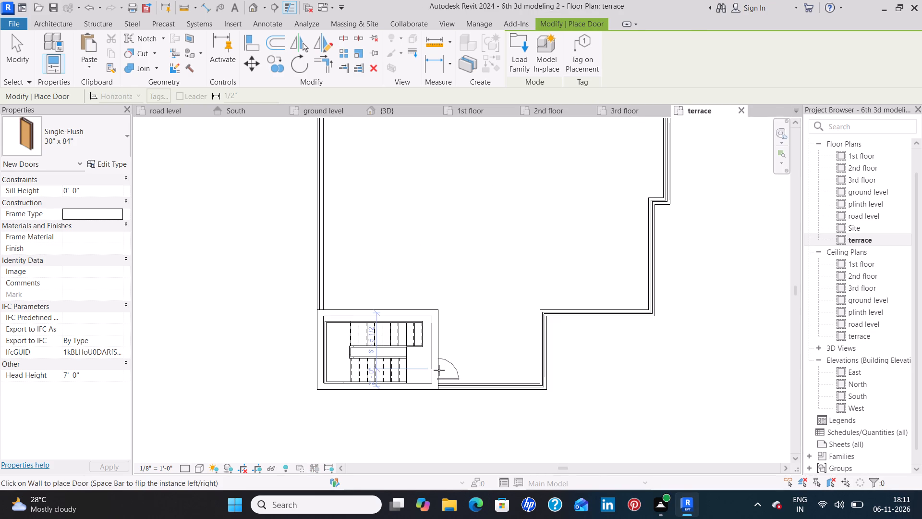
{"action": "scroll", "coordinate": [437, 371], "scroll_direction": "up", "scroll_amount": 13}
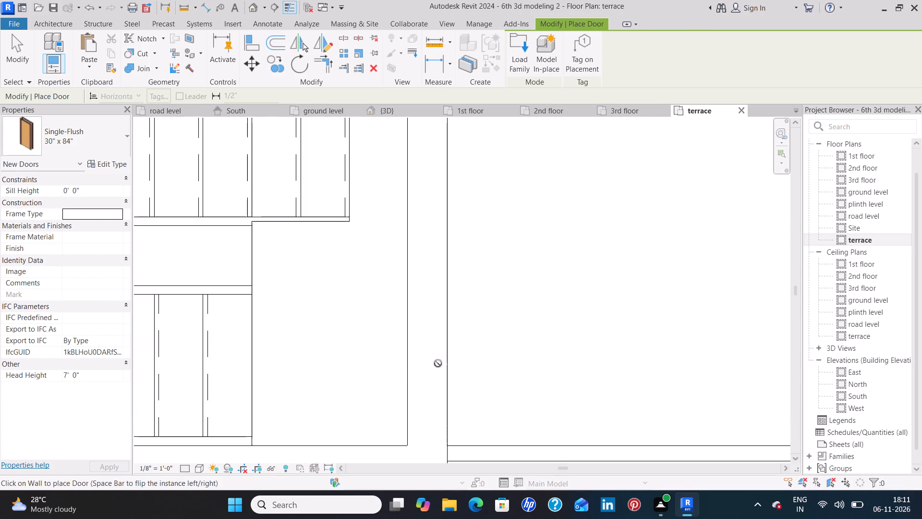
{"action": "scroll", "coordinate": [438, 363], "scroll_direction": "down", "scroll_amount": 3}
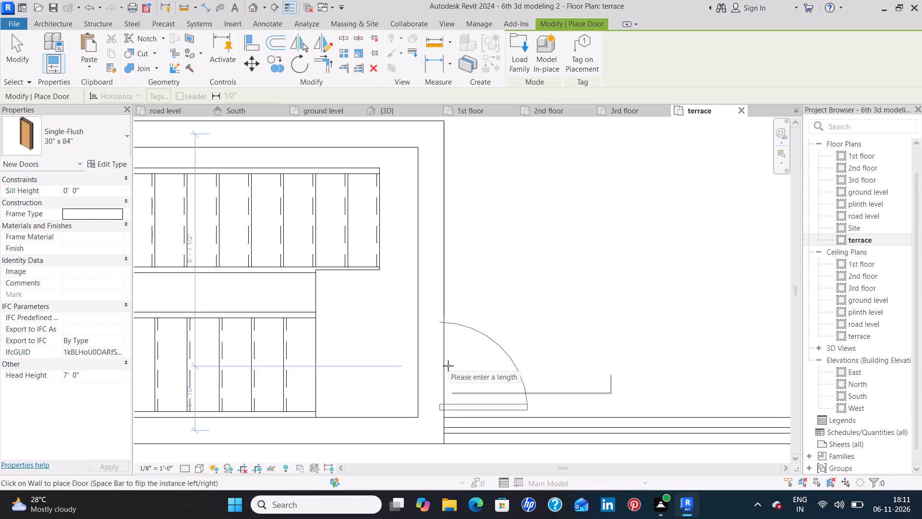
{"action": "left_click", "coordinate": [448, 366]}
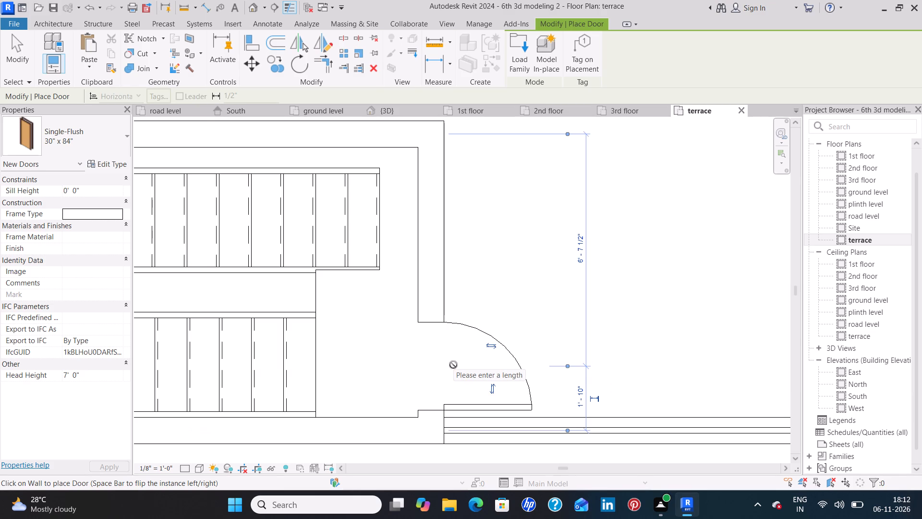
{"action": "key", "text": "Escape"}
{"action": "key", "text": "Escape"}
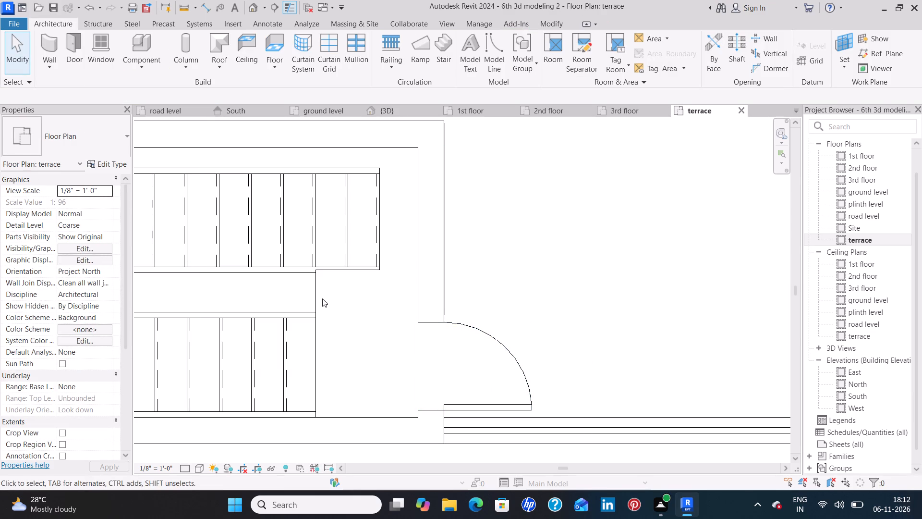
Edit the terrace floor boundary, moving the upper flight's edge 1' 10" west to align with the lower flight's edge, and delete the collapsed connecting line.
{"action": "left_click", "coordinate": [315, 295]}
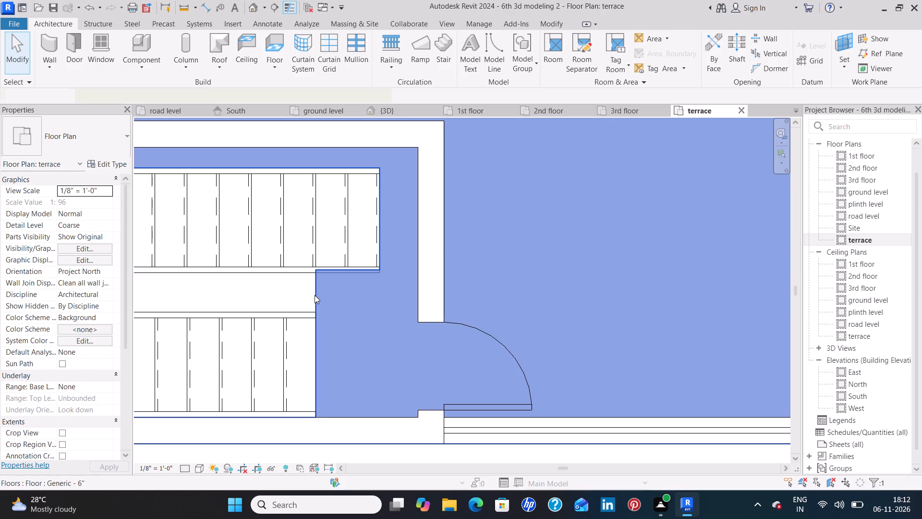
{"action": "scroll", "coordinate": [357, 303], "scroll_direction": "down", "scroll_amount": 4}
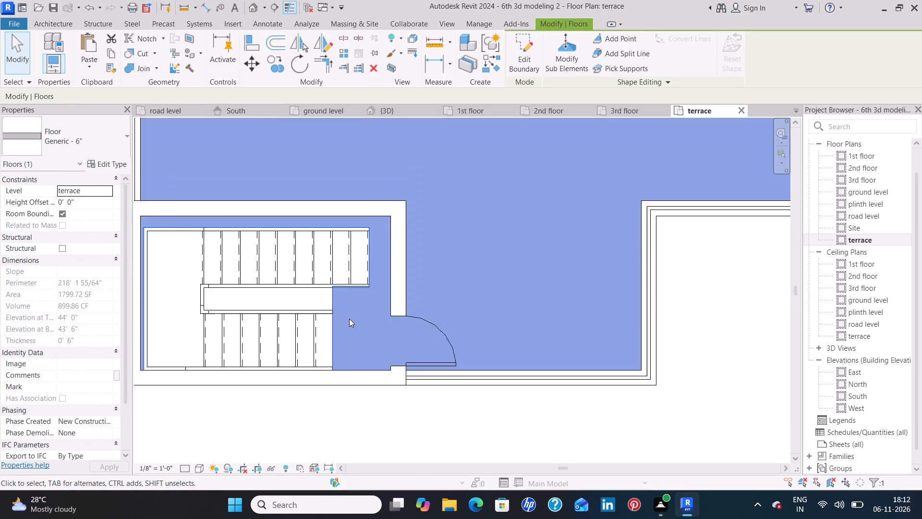
{"action": "scroll", "coordinate": [349, 319], "scroll_direction": "down", "scroll_amount": 1}
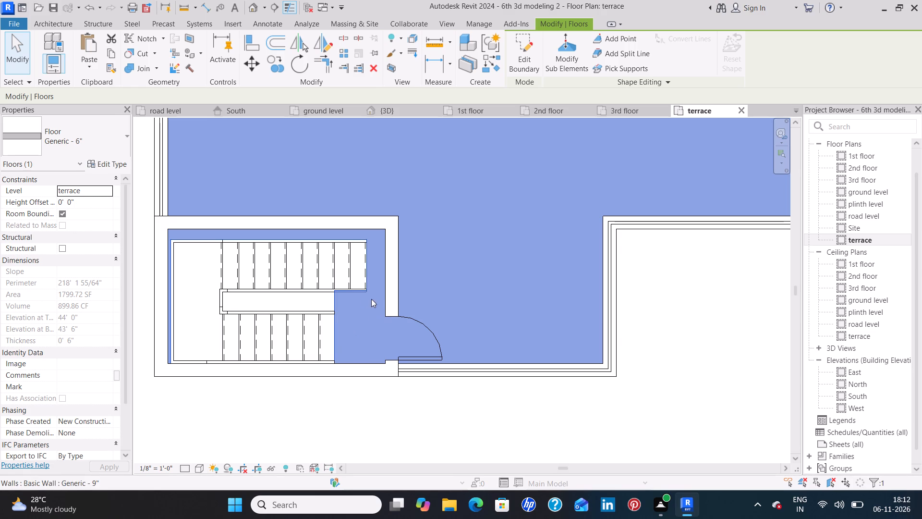
{"action": "left_click", "coordinate": [532, 62]}
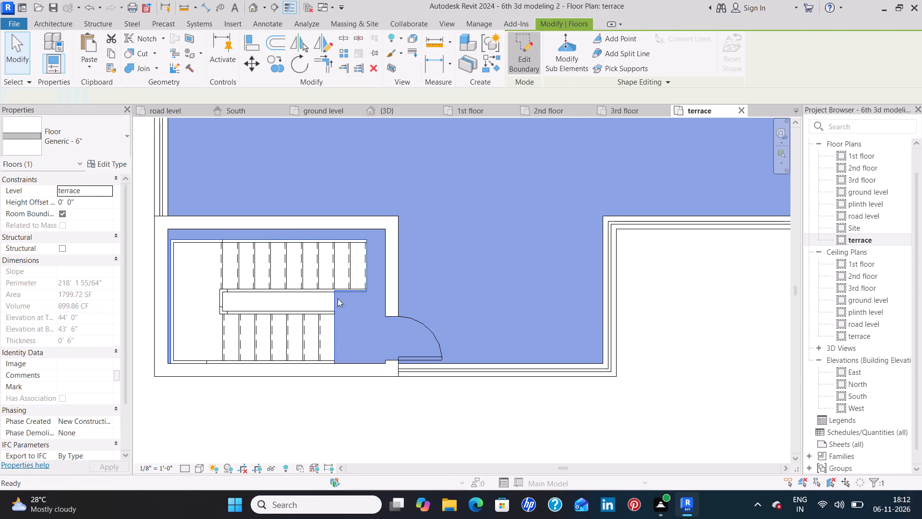
{"action": "scroll", "coordinate": [372, 283], "scroll_direction": "up", "scroll_amount": 3}
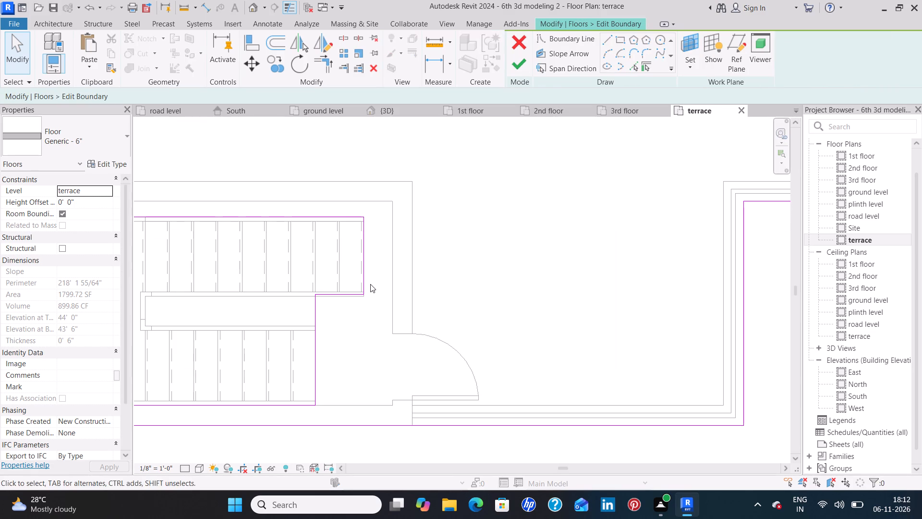
{"action": "left_click", "coordinate": [363, 278]}
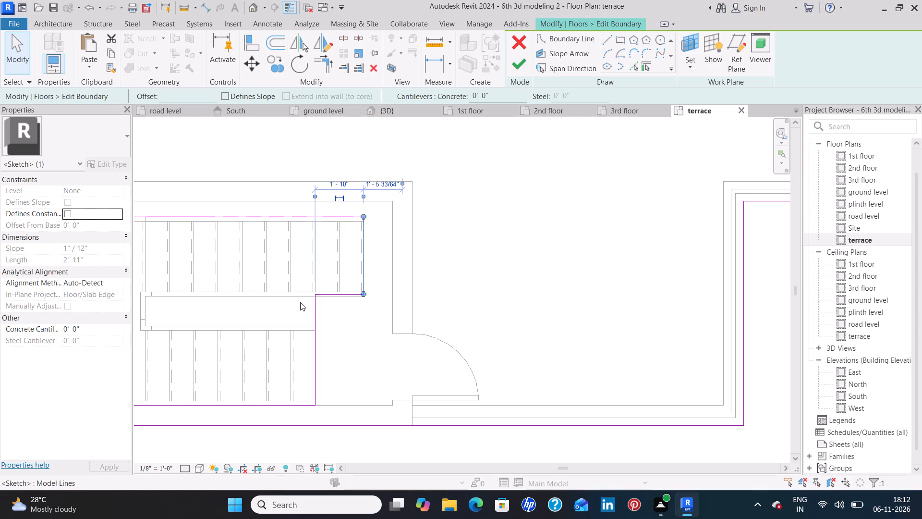
{"action": "key", "text": "Left"}
{"action": "key", "text": "Left"}
{"action": "key", "text": "Left"}
{"action": "key", "text": "Left"}
{"action": "key", "text": "Left"}
{"action": "key", "text": "Left"}
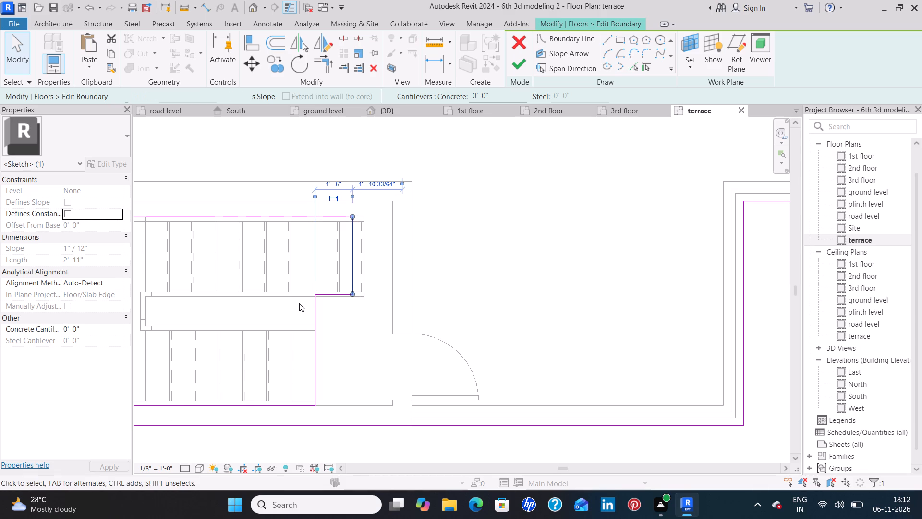
{"action": "key", "text": "Left"}
{"action": "key", "text": "Left"}
{"action": "key", "text": "Left"}
{"action": "key", "text": "Left"}
{"action": "key", "text": "Left"}
{"action": "key", "text": "Left"}
{"action": "key", "text": "Left"}
{"action": "key", "text": "Left"}
{"action": "key", "text": "Left"}
{"action": "key", "text": "Left"}
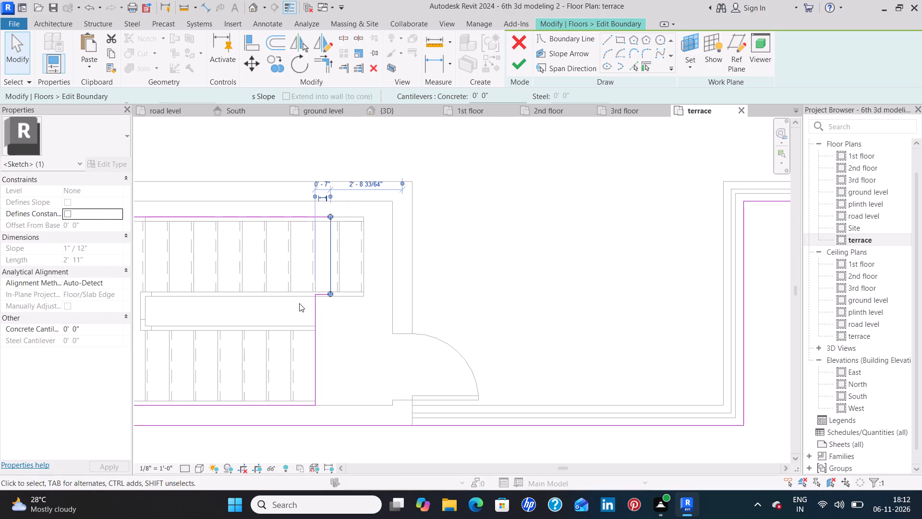
{"action": "key", "text": "Left"}
{"action": "key", "text": "Left"}
{"action": "key", "text": "Left"}
{"action": "key", "text": "Left"}
{"action": "key", "text": "Left"}
{"action": "key", "text": "Left"}
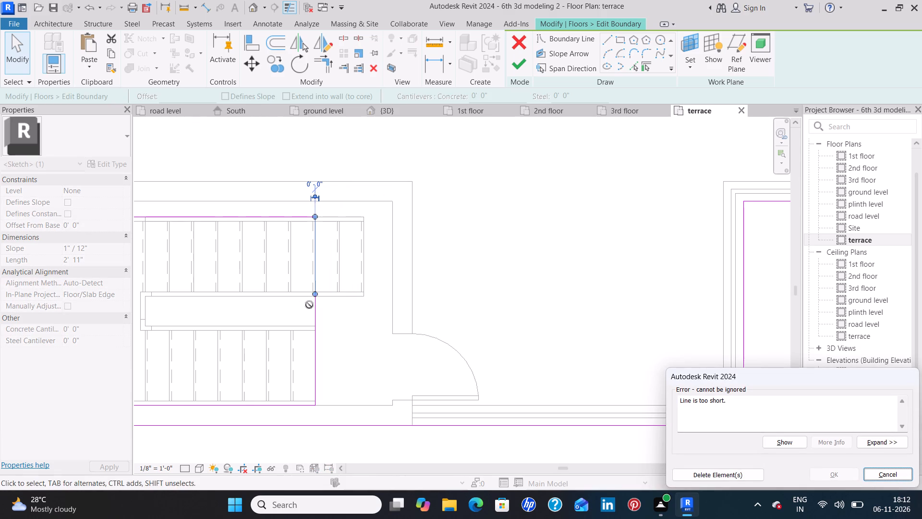
{"action": "left_click", "coordinate": [724, 481]}
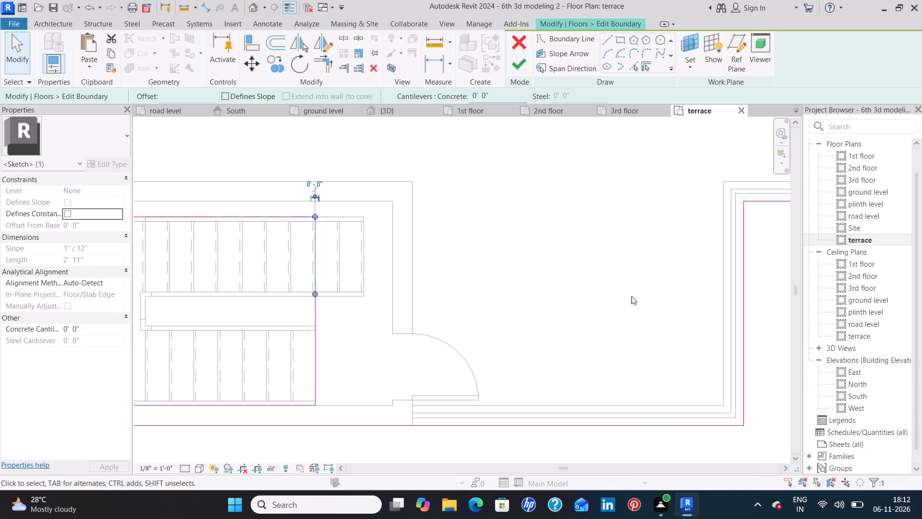
Finish the terrace floor boundary edit, attaching the walls that reach this level to the floor's bottom.
{"action": "left_click", "coordinate": [519, 62]}
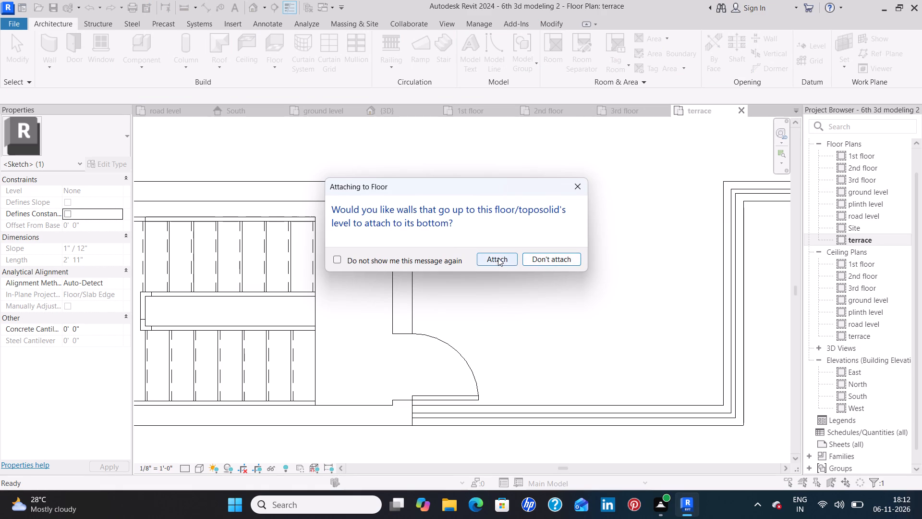
{"action": "left_click", "coordinate": [498, 258]}
{"action": "scroll", "coordinate": [541, 308], "scroll_direction": "down", "scroll_amount": 4}
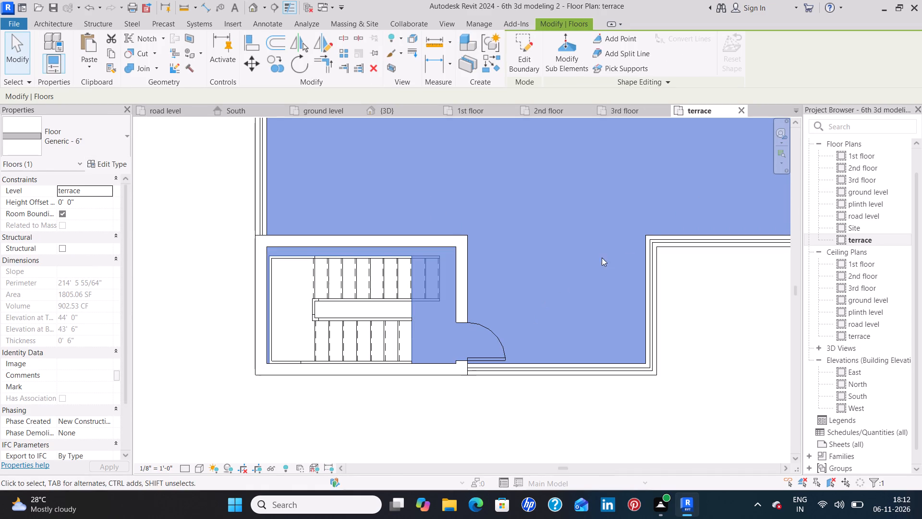
{"action": "scroll", "coordinate": [582, 245], "scroll_direction": "down", "scroll_amount": 2}
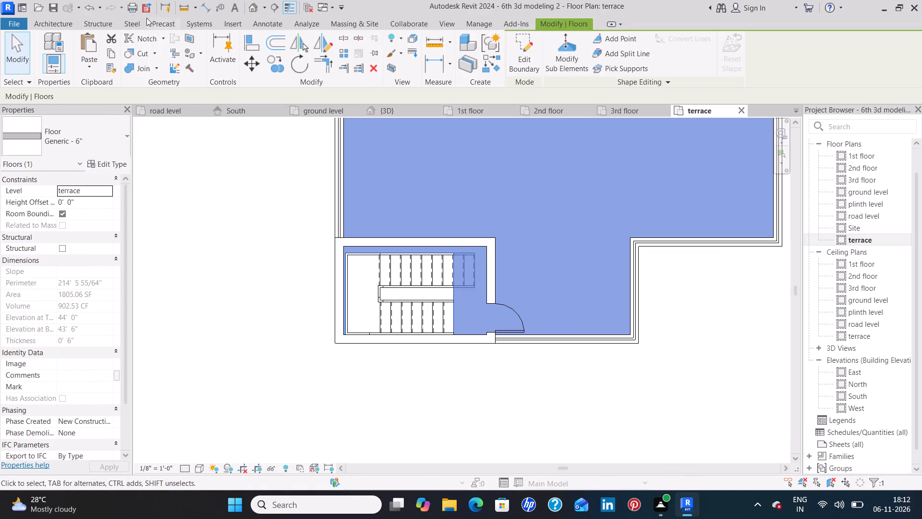
{"action": "left_click", "coordinate": [191, 232]}
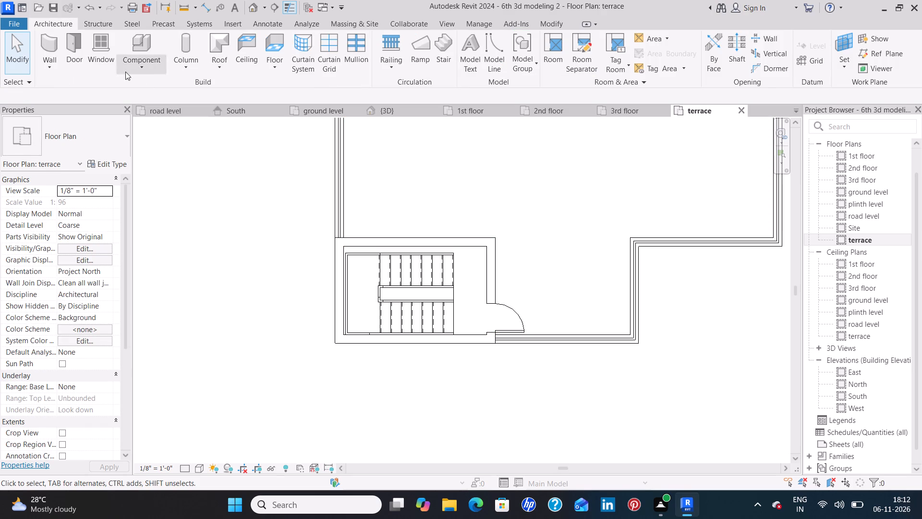
Place a perspective camera in the 1st floor plan, 5' 6" offset, southeast of the building, aimed northwest past its far corner.
{"action": "left_click", "coordinate": [410, 115]}
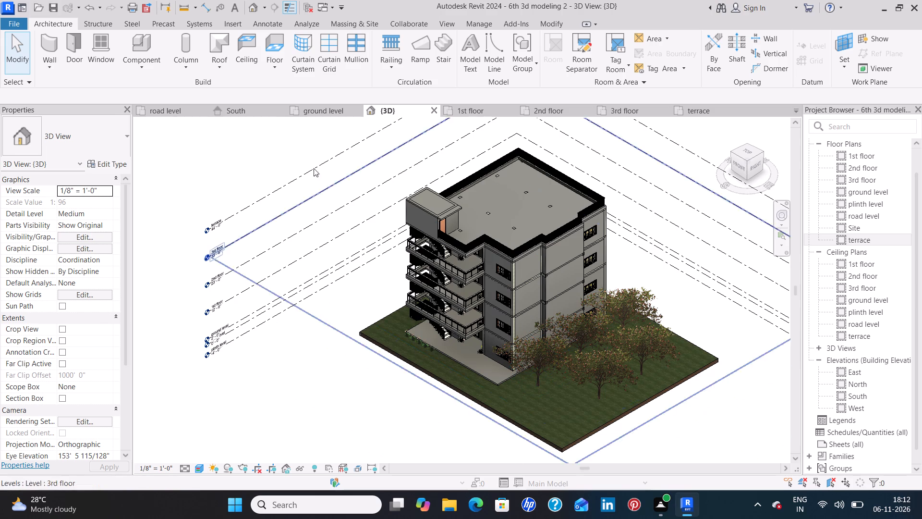
{"action": "left_click", "coordinate": [471, 108]}
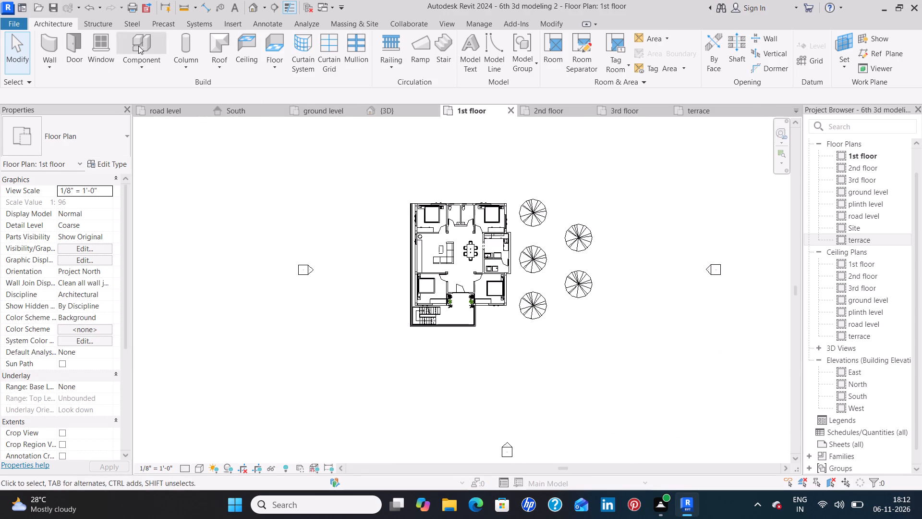
{"action": "left_click_drag", "start_coordinate": [446, 20], "coordinate": [449, 22]}
{"action": "left_click_drag", "start_coordinate": [449, 22], "coordinate": [450, 23]}
{"action": "left_click", "coordinate": [378, 71]}
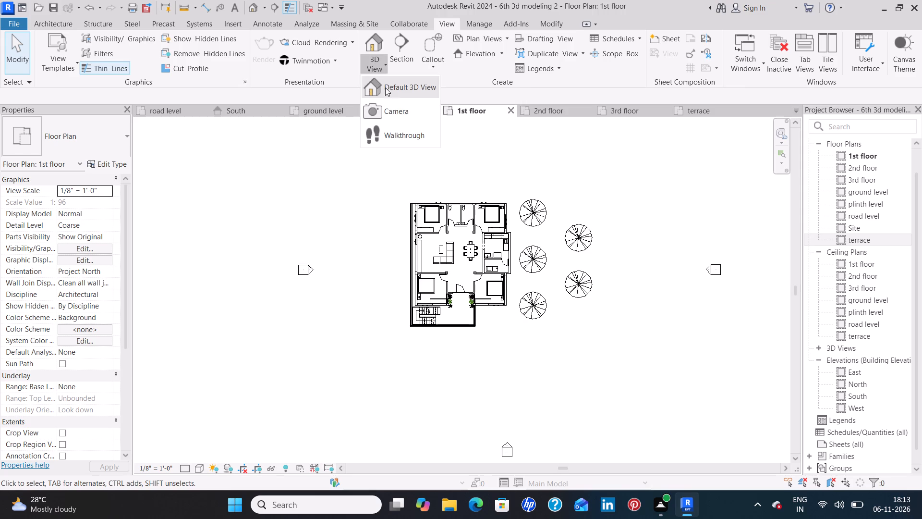
{"action": "left_click", "coordinate": [402, 118]}
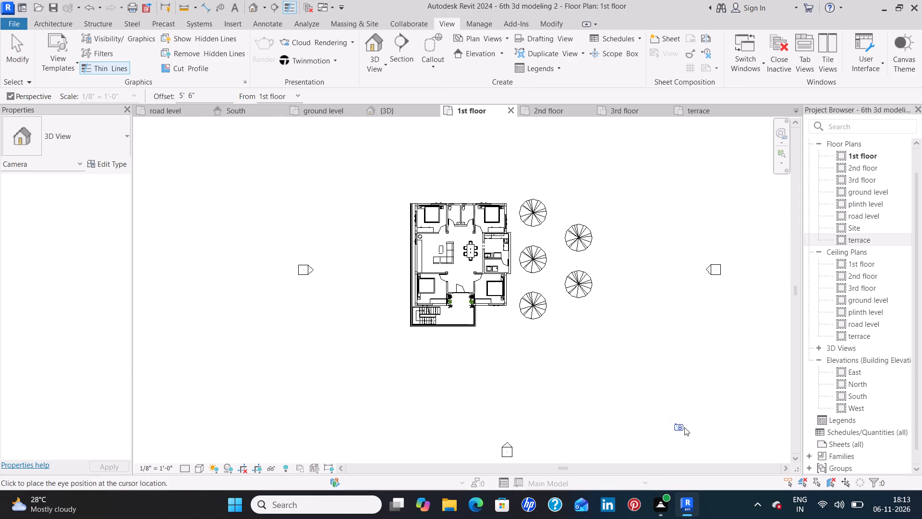
{"action": "left_click", "coordinate": [625, 435]}
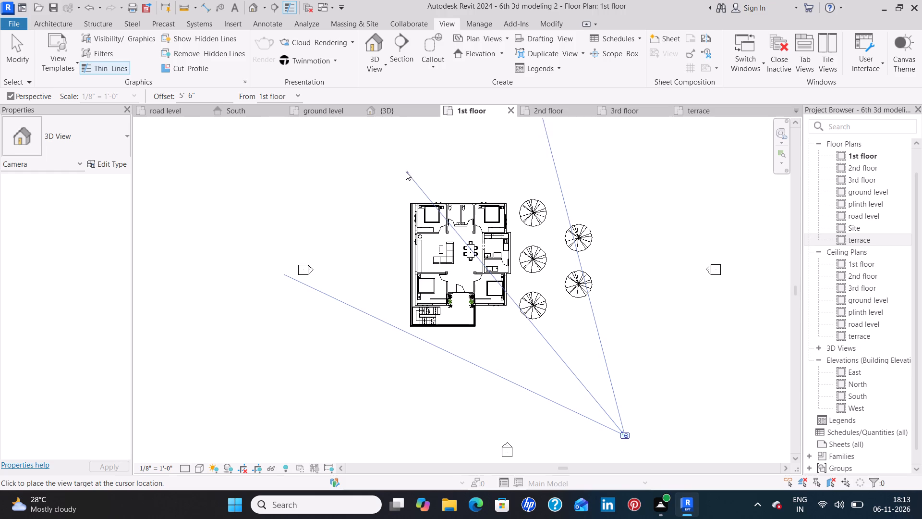
{"action": "left_click", "coordinate": [400, 166]}
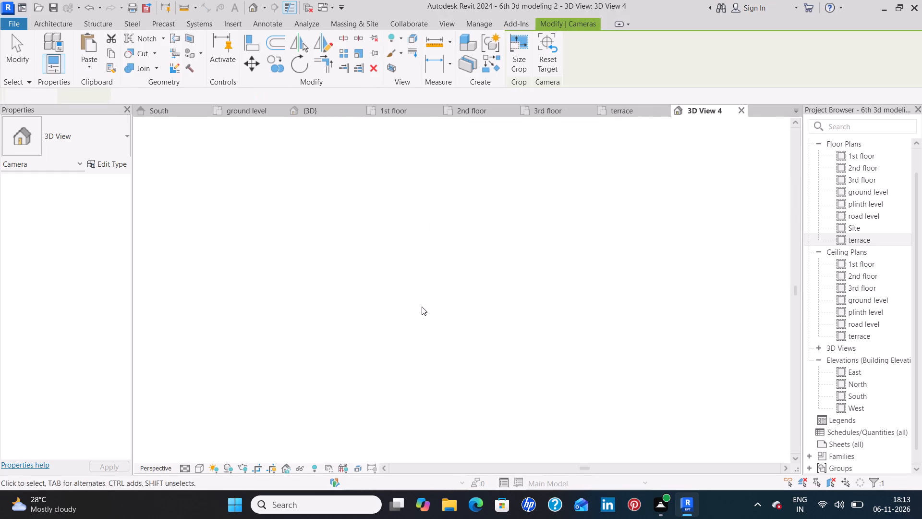
Extend the new camera view's crop region upward past the stair enclosure, downward over more ground, and slightly outward on the tree side.
{"action": "scroll", "coordinate": [471, 304], "scroll_direction": "down", "scroll_amount": 4}
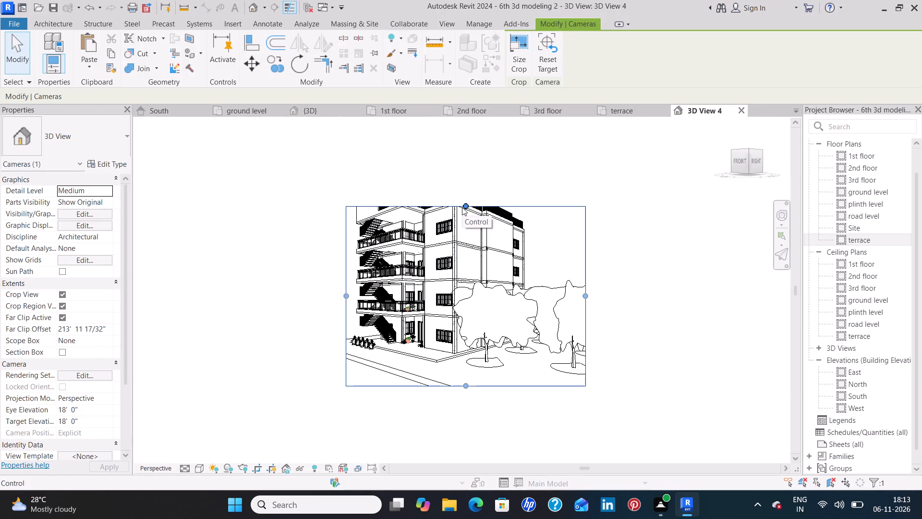
{"action": "left_click_drag", "start_coordinate": [465, 203], "coordinate": [467, 162]}
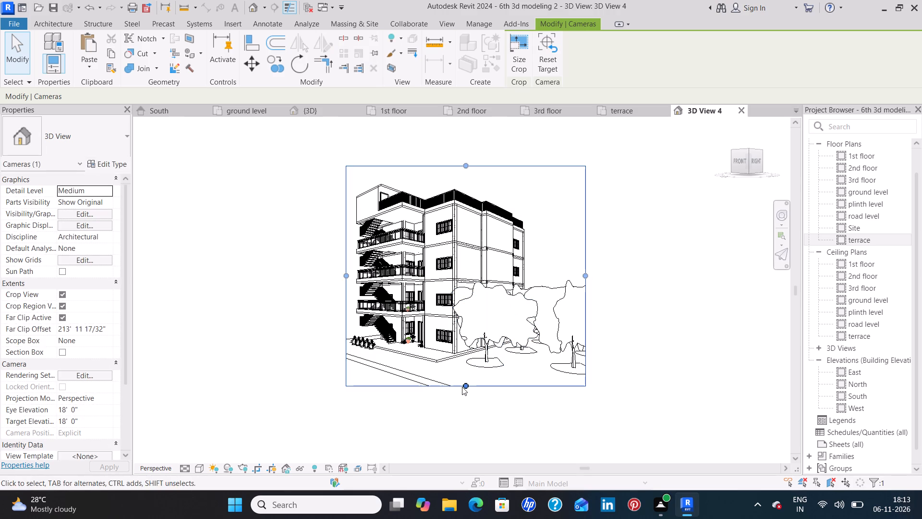
{"action": "left_click_drag", "start_coordinate": [463, 383], "coordinate": [465, 405]}
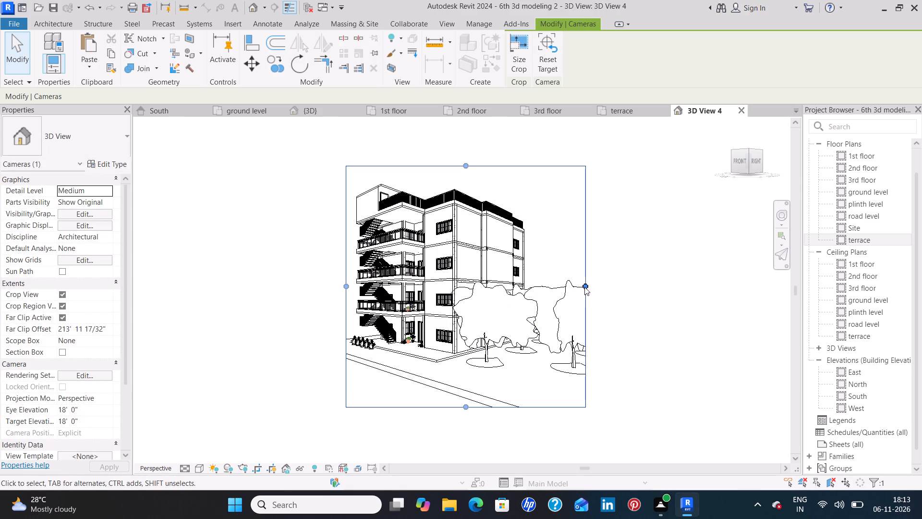
{"action": "left_click_drag", "start_coordinate": [584, 286], "coordinate": [594, 286]}
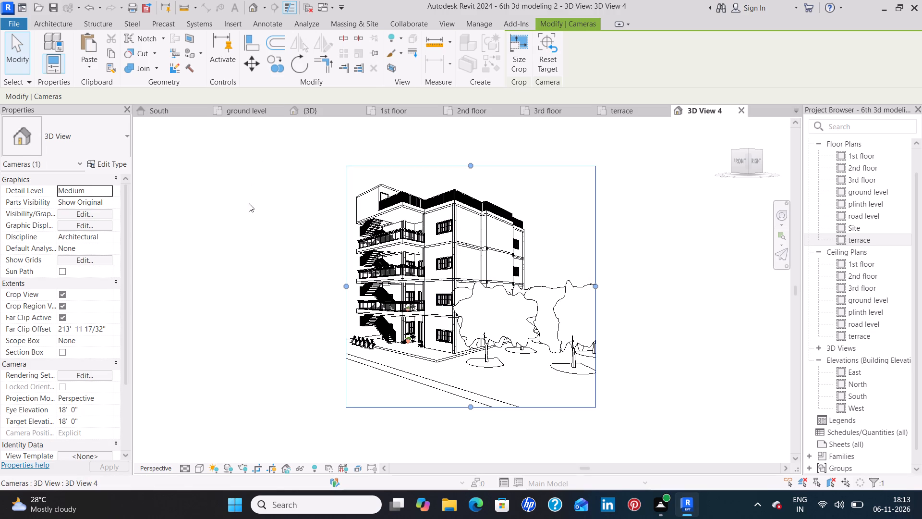
Set the camera view's visual style to Realistic.
{"action": "left_click", "coordinate": [198, 467]}
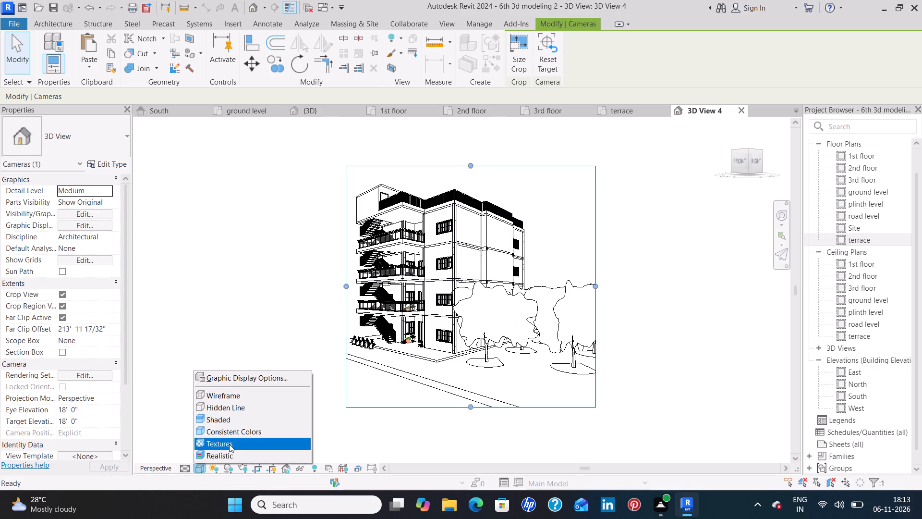
{"action": "left_click", "coordinate": [230, 455]}
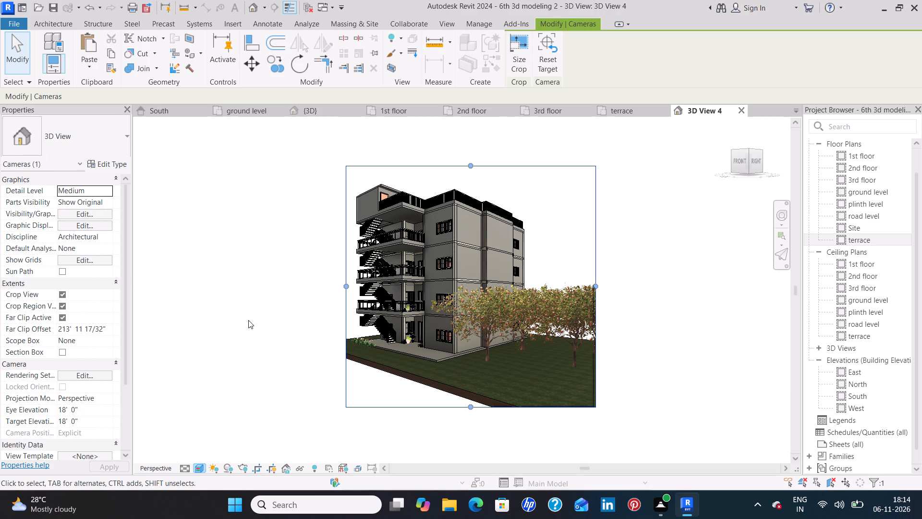
Set up the camera view's rendering at Medium quality with a Printer resolution of 300 DPI.
{"action": "type", "text": "RR"}
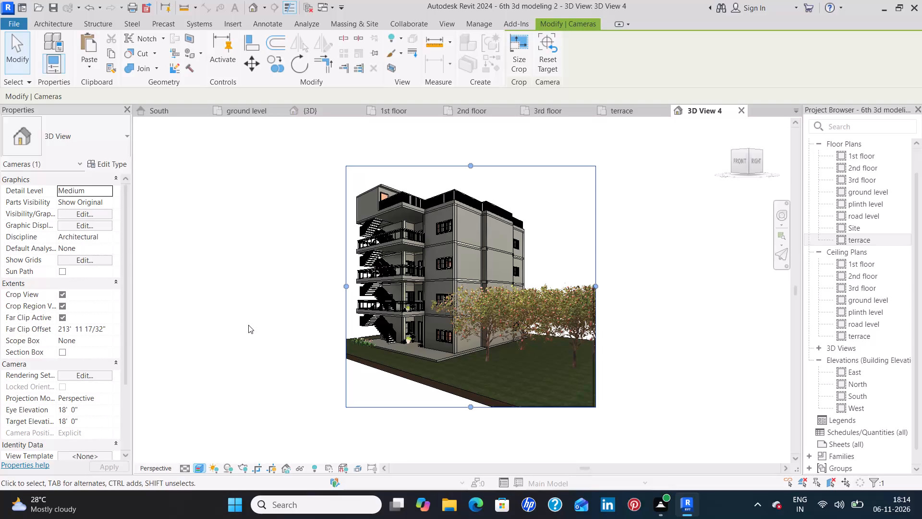
{"action": "type", "text": "RR"}
{"action": "scroll", "coordinate": [402, 306], "scroll_direction": "up", "scroll_amount": 3}
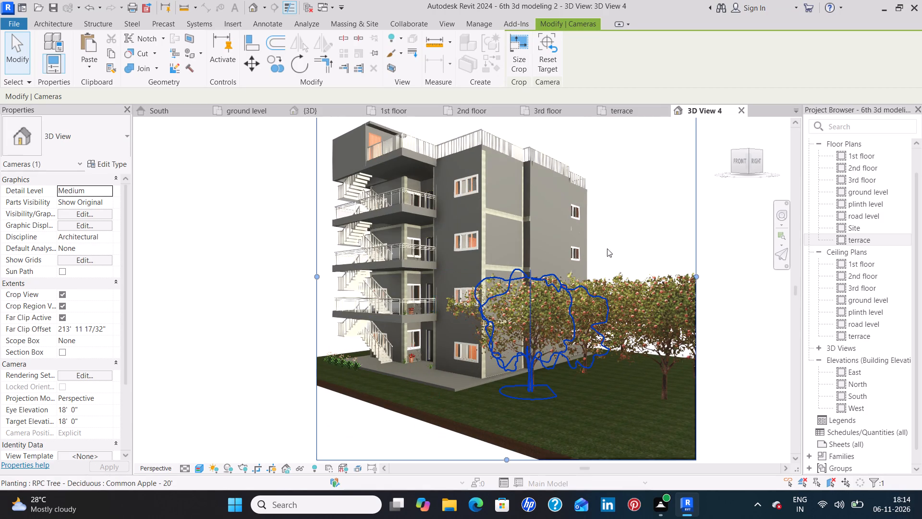
{"action": "middle_click_drag", "start_coordinate": [624, 233], "coordinate": [601, 271]}
{"action": "scroll", "coordinate": [599, 271], "scroll_direction": "down", "scroll_amount": 1}
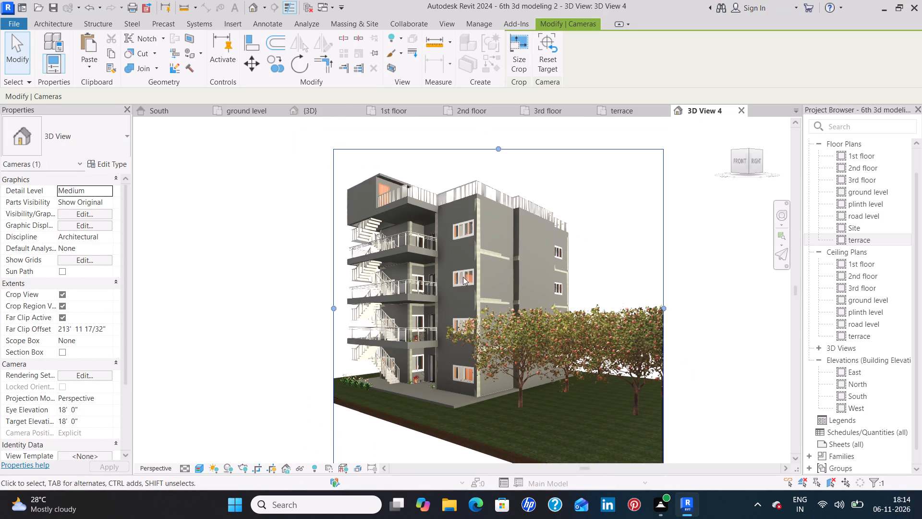
{"action": "type", "text": "RR"}
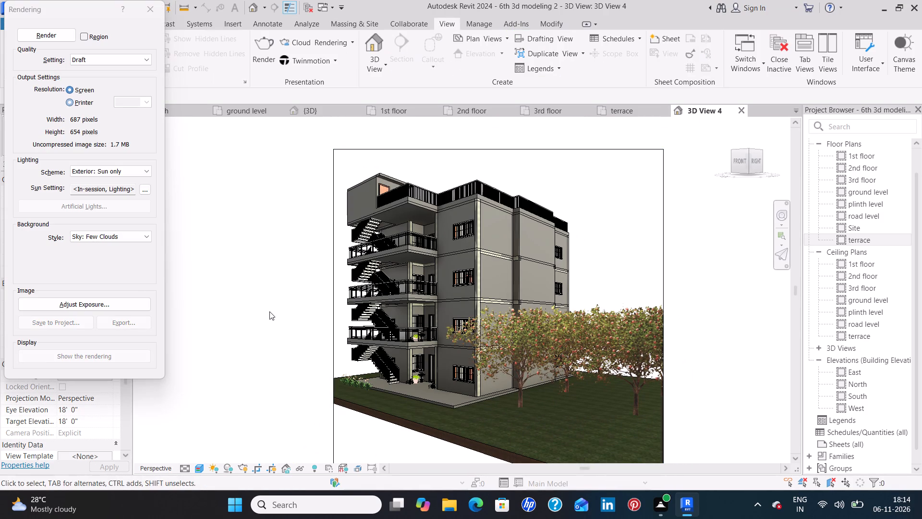
{"action": "left_click", "coordinate": [141, 63]}
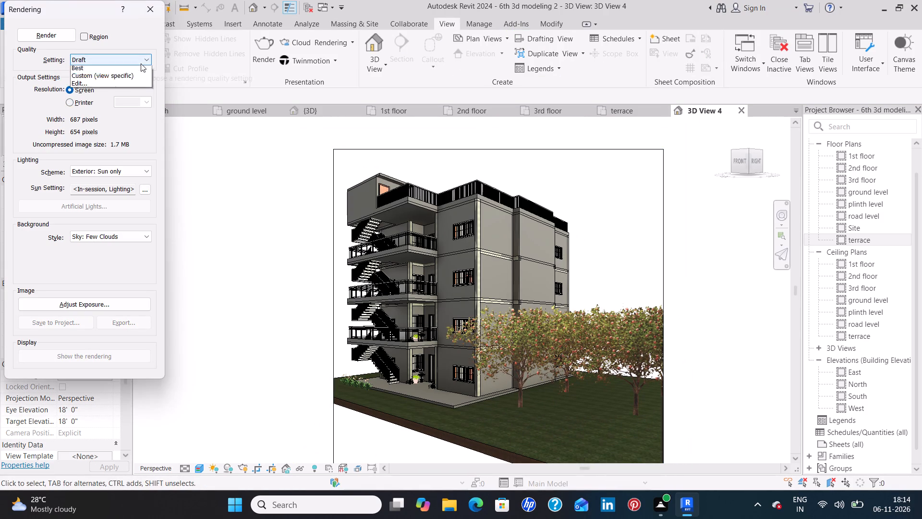
{"action": "left_click", "coordinate": [130, 80]}
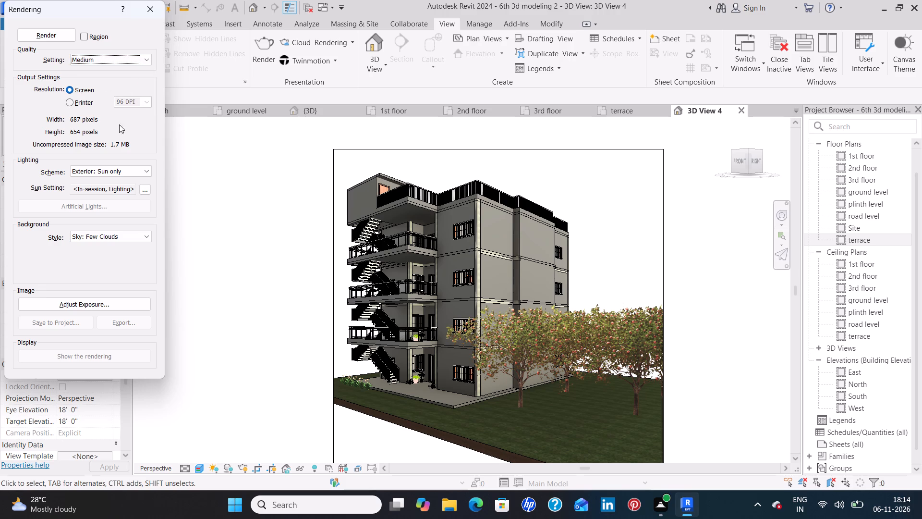
{"action": "left_click", "coordinate": [69, 100]}
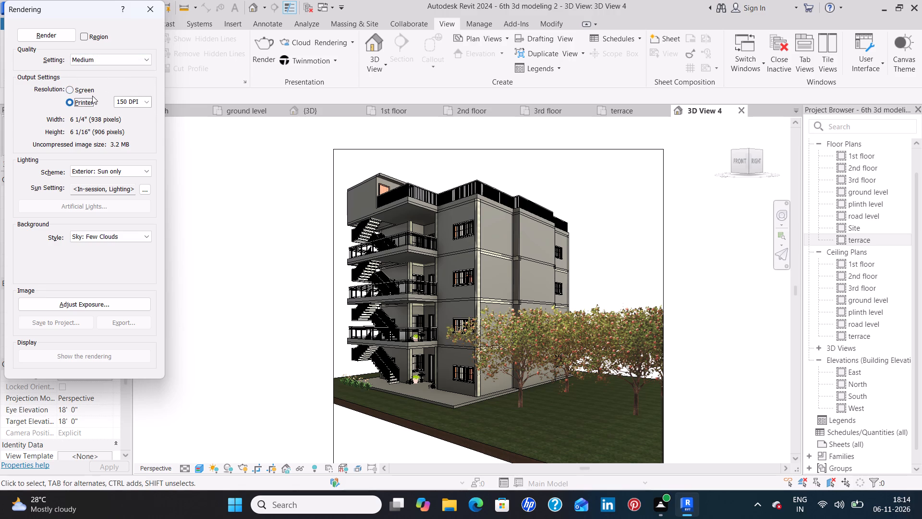
{"action": "left_click", "coordinate": [146, 103]}
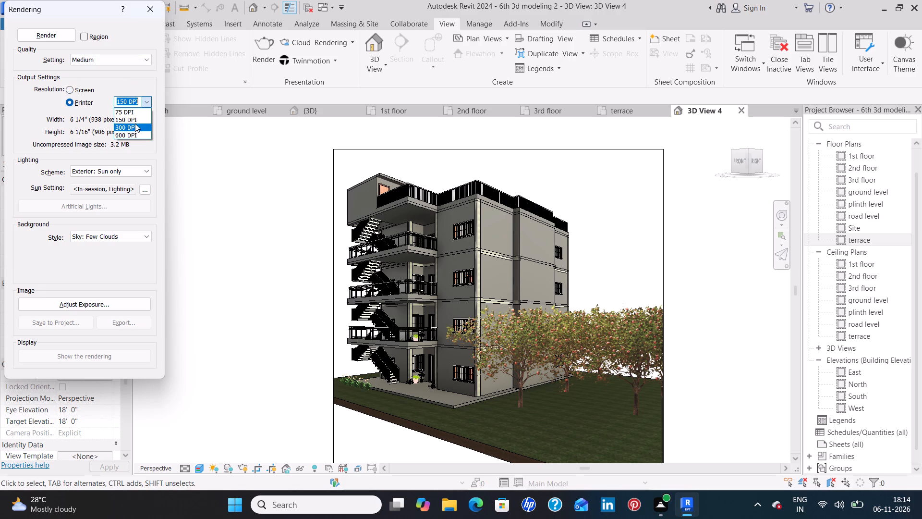
{"action": "left_click", "coordinate": [135, 125]}
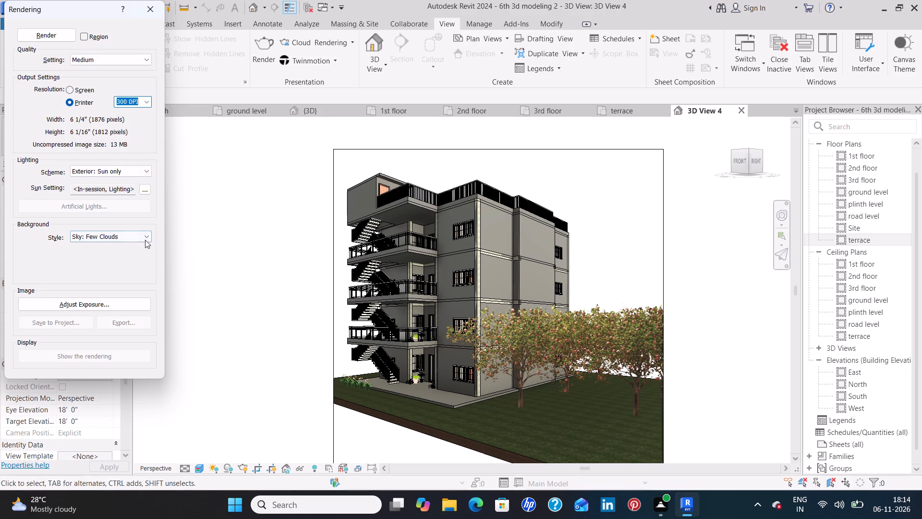
Set the render lighting scheme to Exterior: Sun and Artificial and the background style to Sky: Very Few Clouds.
{"action": "left_click", "coordinate": [147, 174]}
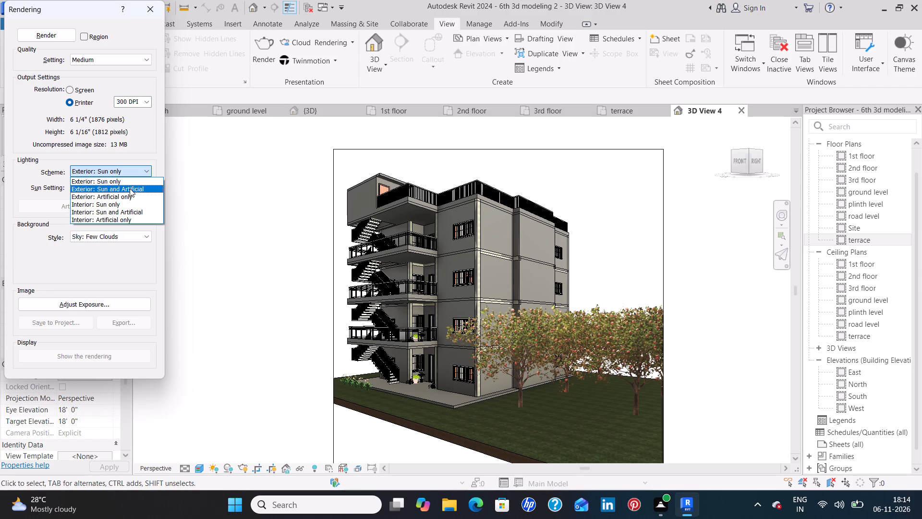
{"action": "left_click", "coordinate": [130, 188]}
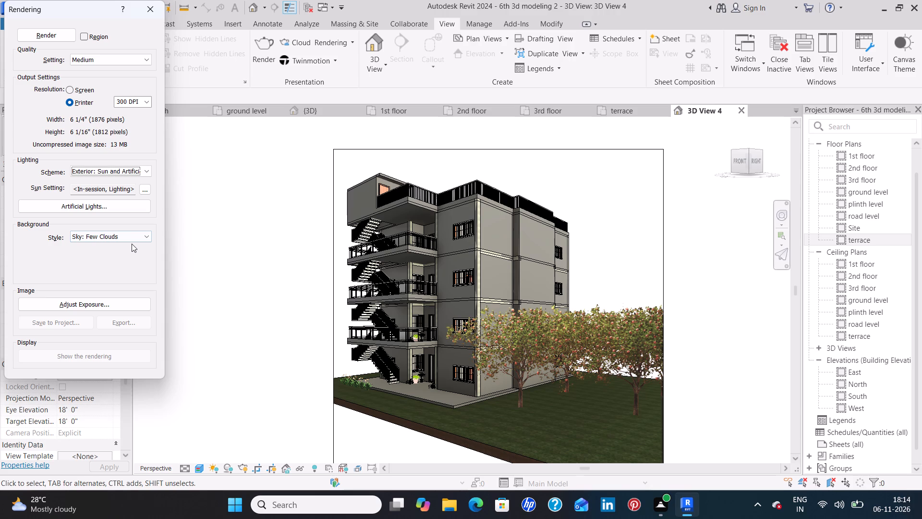
{"action": "left_click", "coordinate": [133, 239]}
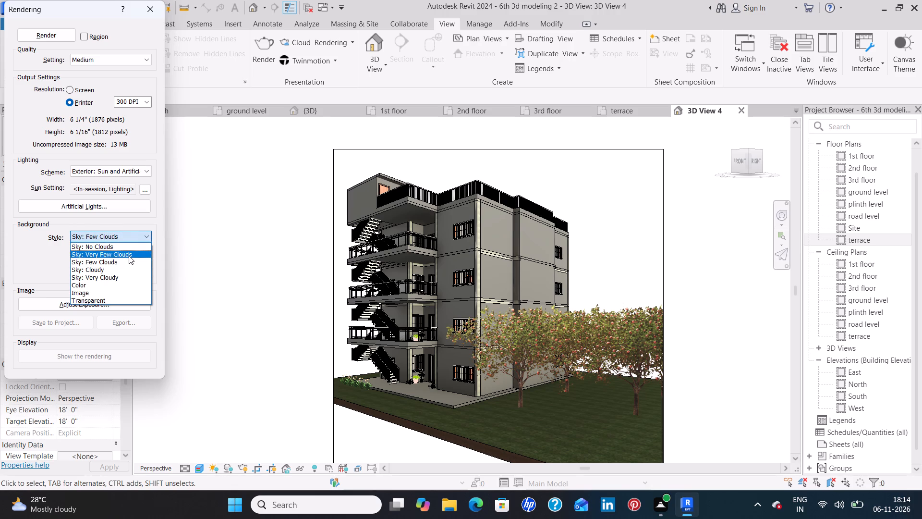
{"action": "left_click", "coordinate": [129, 256]}
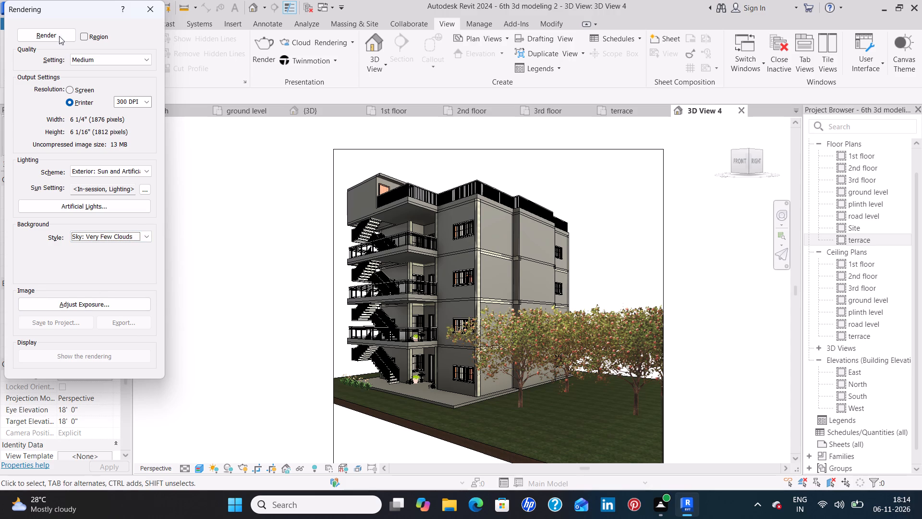
Render the perspective camera view and review the whole rendered image.
{"action": "left_click", "coordinate": [59, 33]}
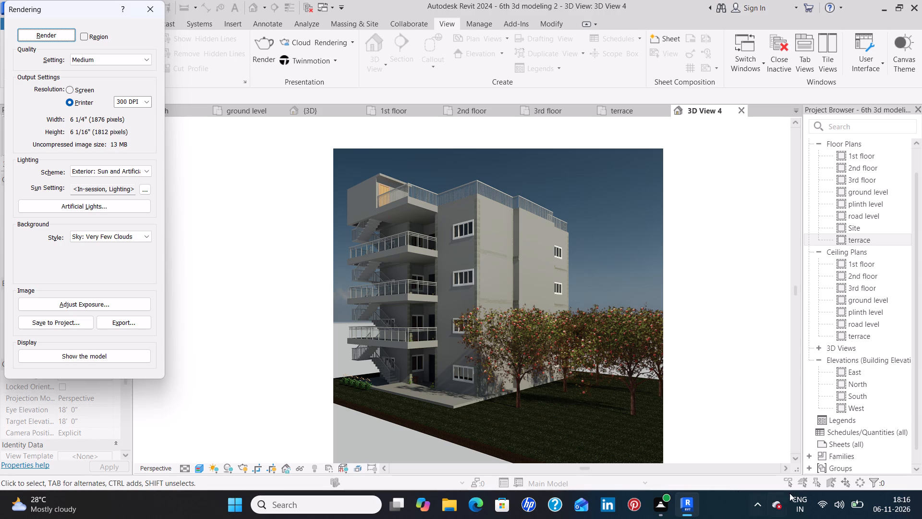
{"action": "scroll", "coordinate": [461, 335], "scroll_direction": "down", "scroll_amount": 1}
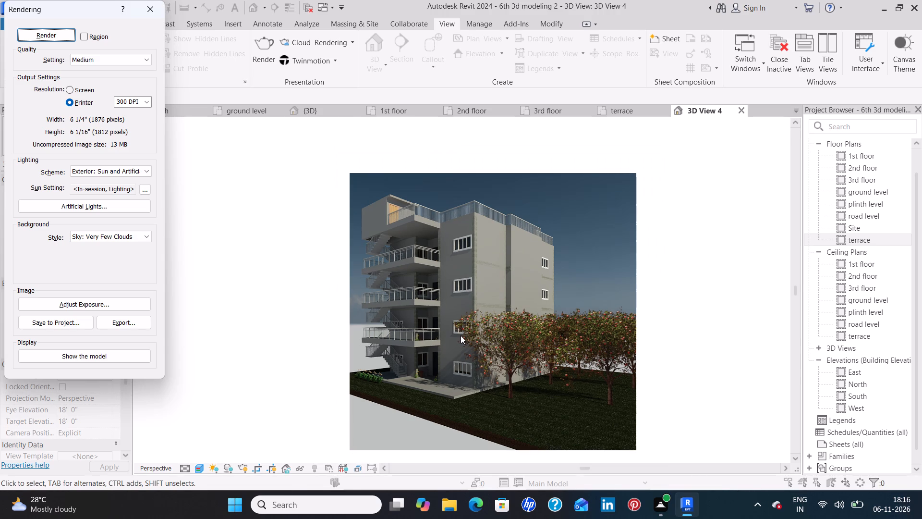
{"action": "middle_click_drag", "start_coordinate": [462, 327], "coordinate": [456, 302]}
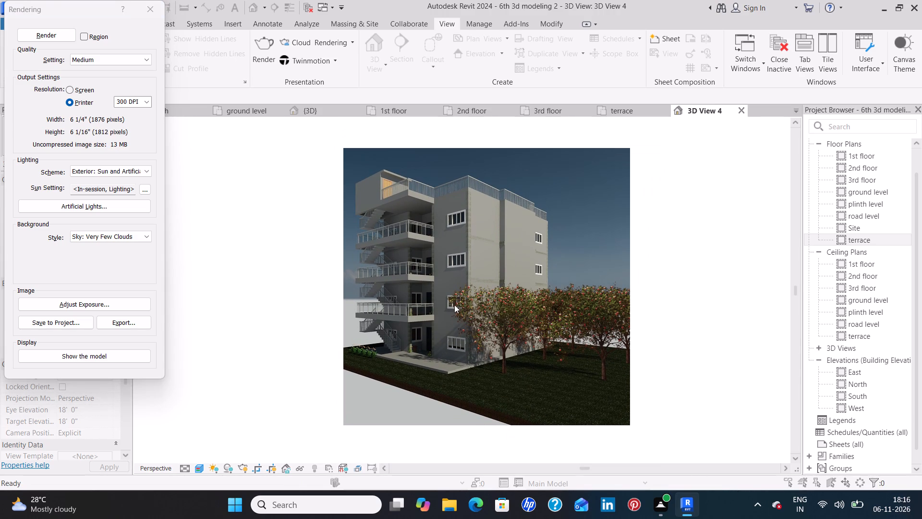
{"action": "scroll", "coordinate": [494, 334], "scroll_direction": "up", "scroll_amount": 1}
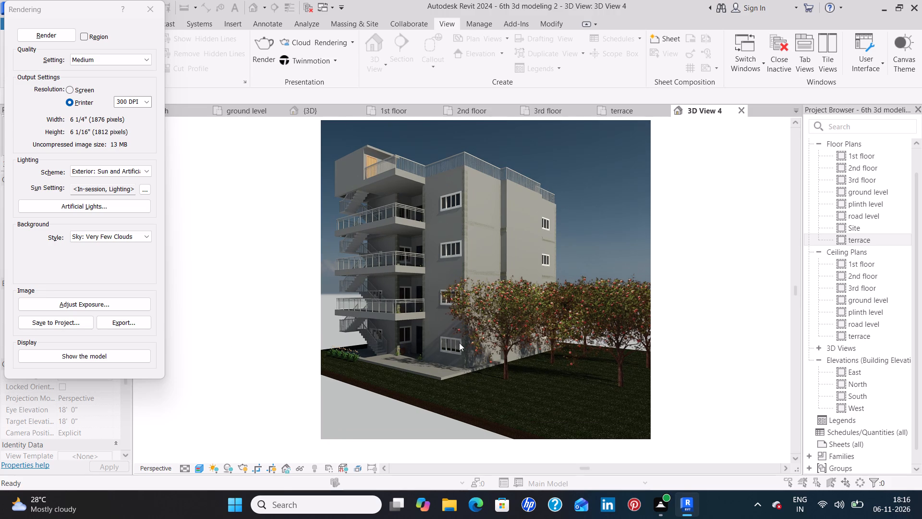
Export the rendered image to the Desktop as a JPEG file named 6TH IMAGE 2.
{"action": "left_click", "coordinate": [130, 324]}
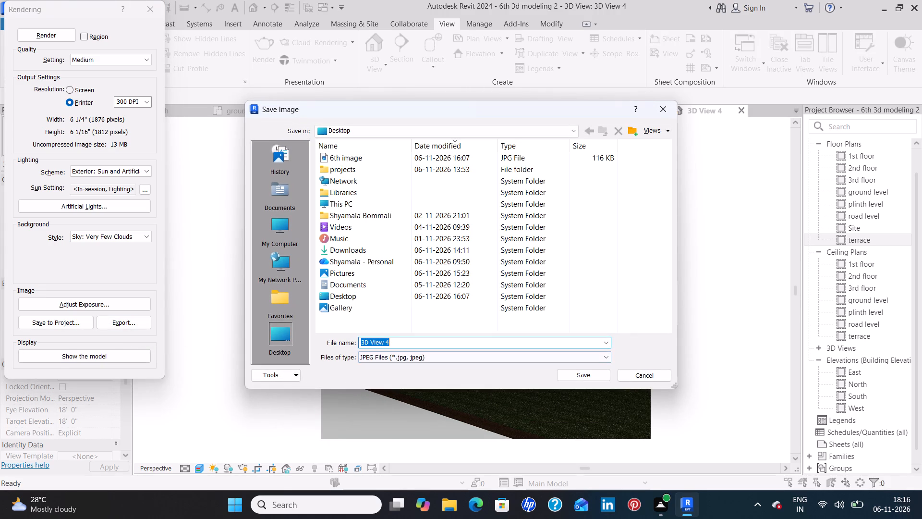
{"action": "left_click", "coordinate": [470, 346]}
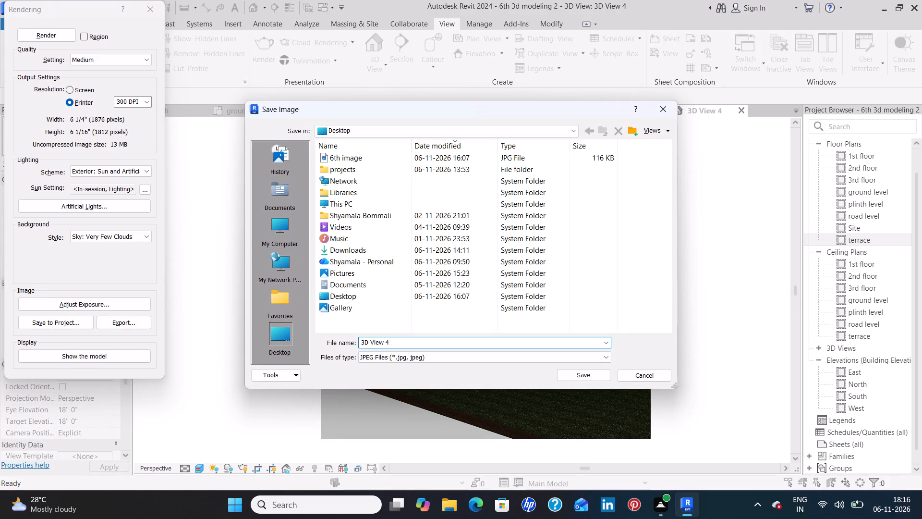
{"action": "key", "text": "BackSpace"}
{"action": "key", "text": "BackSpace"}
{"action": "key", "text": "BackSpace"}
{"action": "key", "text": "BackSpace"}
{"action": "key", "text": "BackSpace"}
{"action": "key", "text": "BackSpace"}
{"action": "key", "text": "BackSpace"}
{"action": "key", "text": "BackSpace"}
{"action": "key", "text": "BackSpace"}
{"action": "key", "text": "BackSpace"}
{"action": "key", "text": "BackSpace"}
{"action": "type", "text": "6TH"}
{"action": "key", "text": "space"}
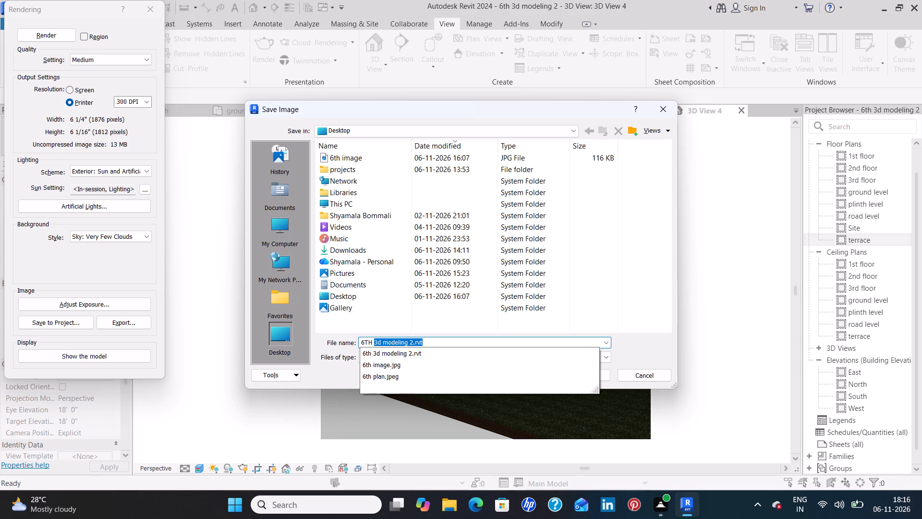
{"action": "type", "text": "IMAGE"}
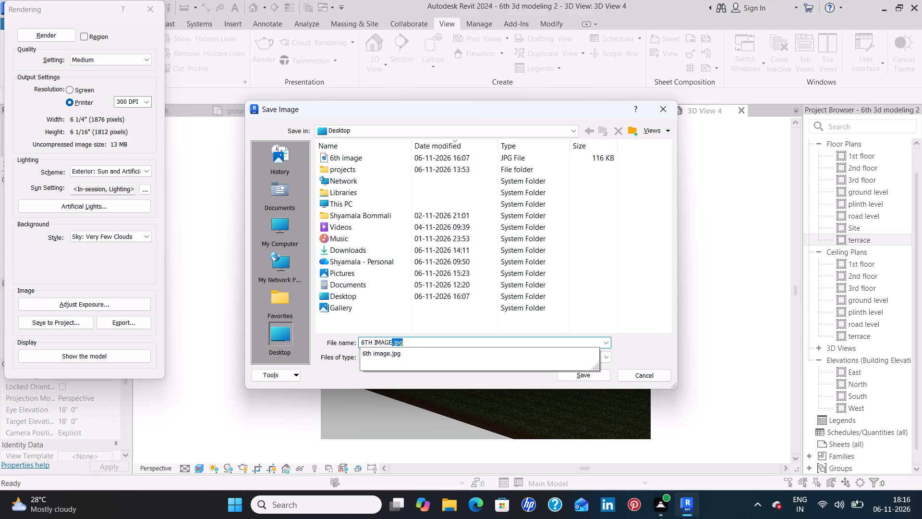
{"action": "key", "text": "space"}
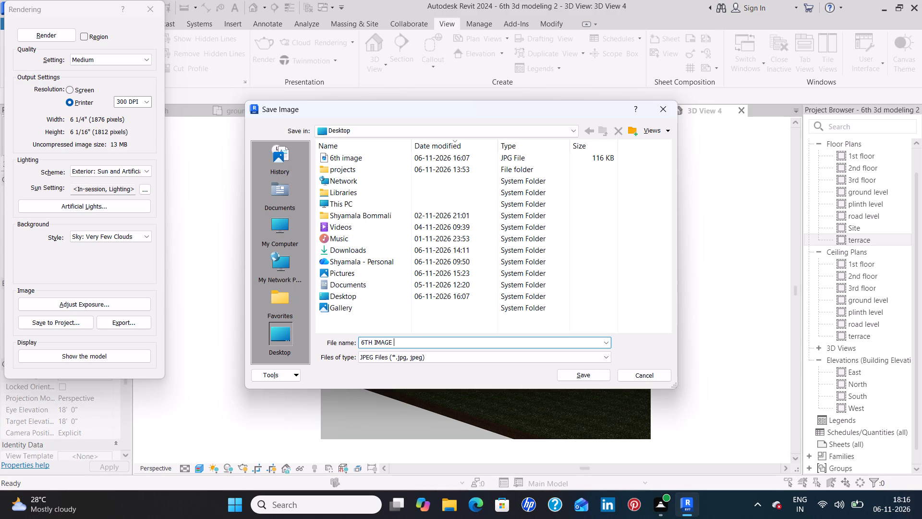
{"action": "key", "text": "2"}
{"action": "left_click", "coordinate": [581, 377]}
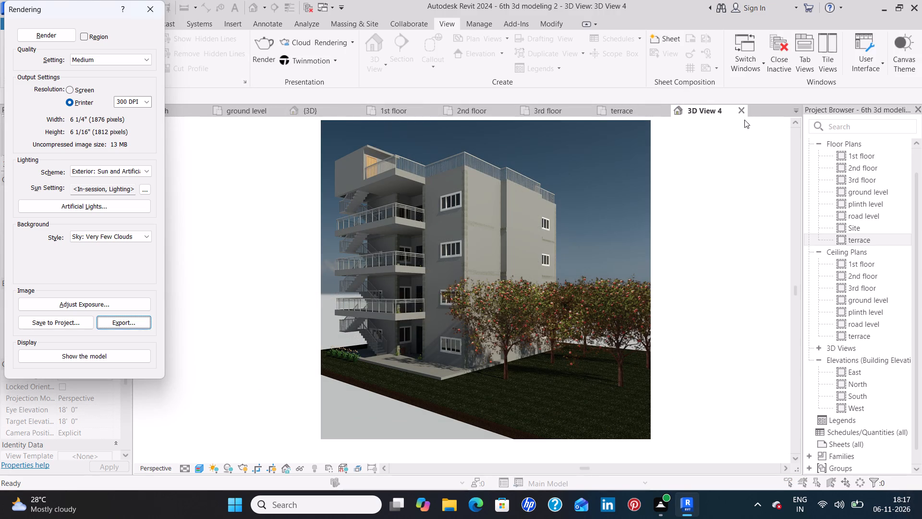
Close the rendered camera view without saving the project.
{"action": "left_click", "coordinate": [738, 108]}
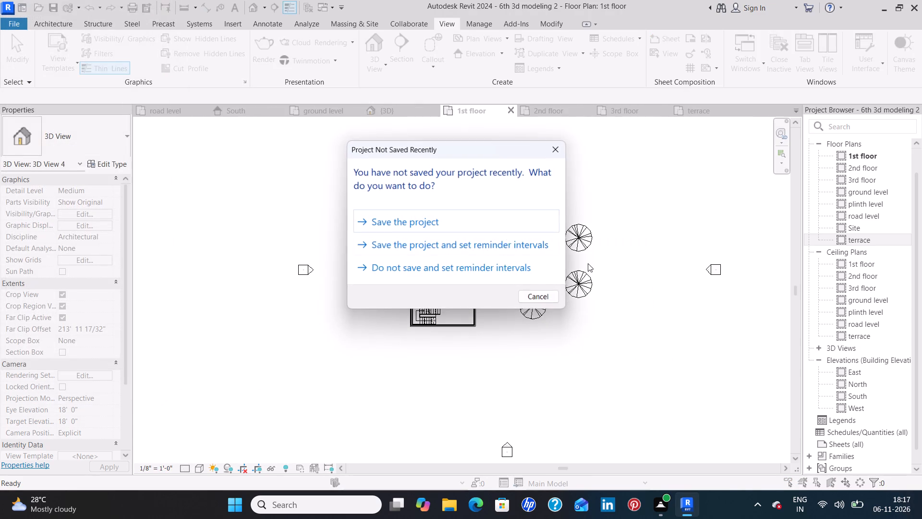
{"action": "left_click", "coordinate": [557, 146]}
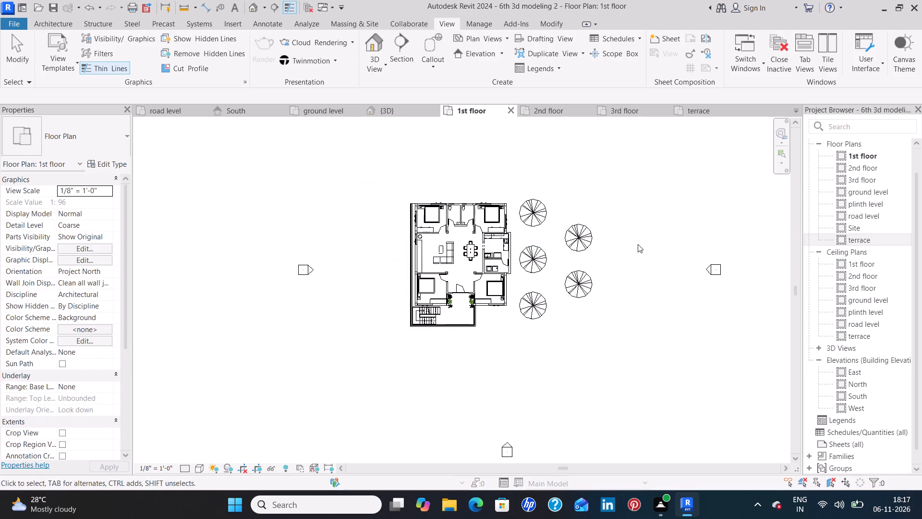
Inspect the building's front and tree side from a lower angle in the default 3D view.
{"action": "left_click", "coordinate": [405, 113]}
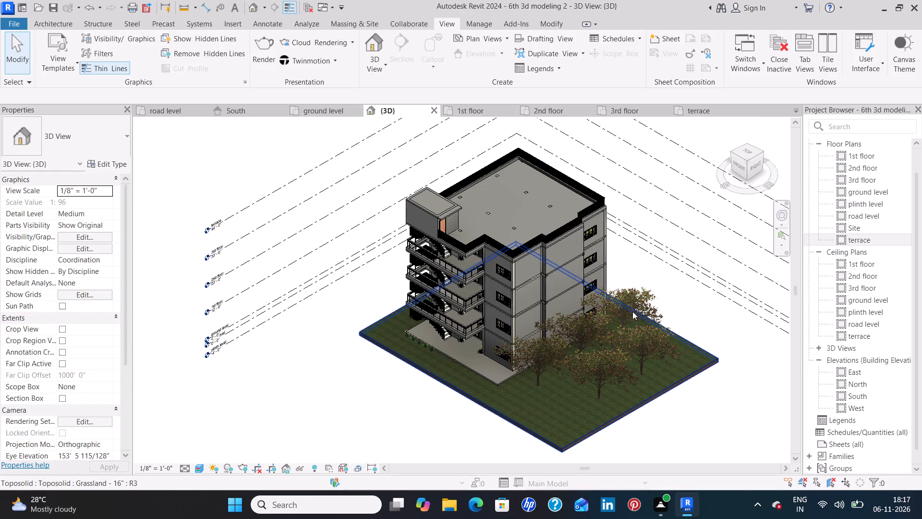
{"action": "middle_click_drag", "start_coordinate": [706, 422], "coordinate": [706, 418]}
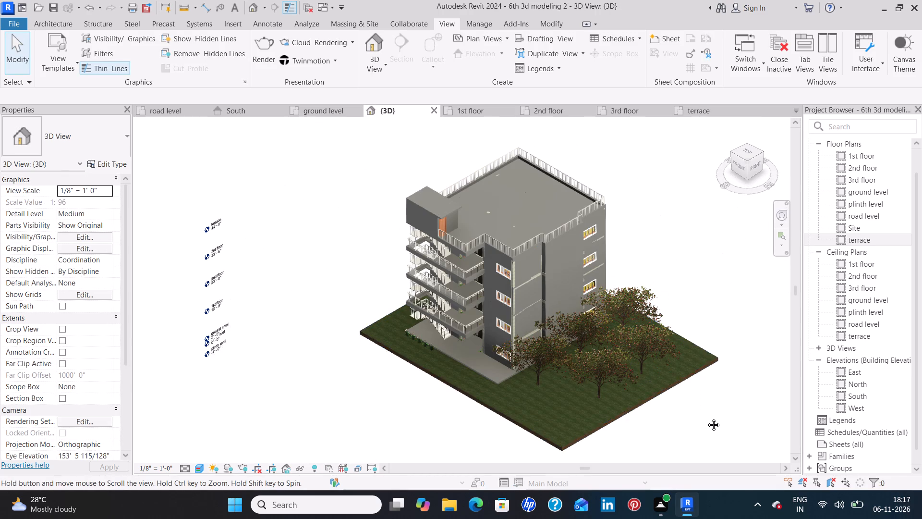
{"action": "middle_click_drag", "start_coordinate": [706, 418], "coordinate": [693, 315]}
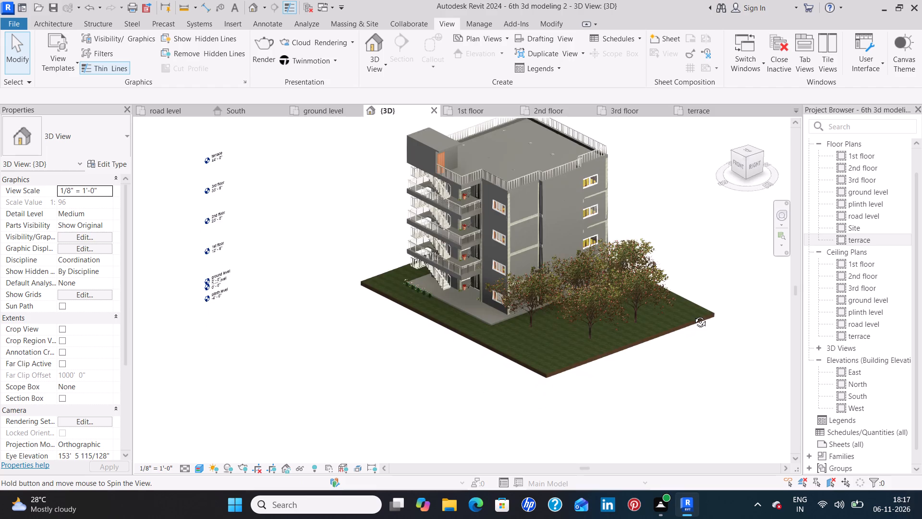
{"action": "middle_click_drag", "start_coordinate": [693, 315], "coordinate": [719, 277]}
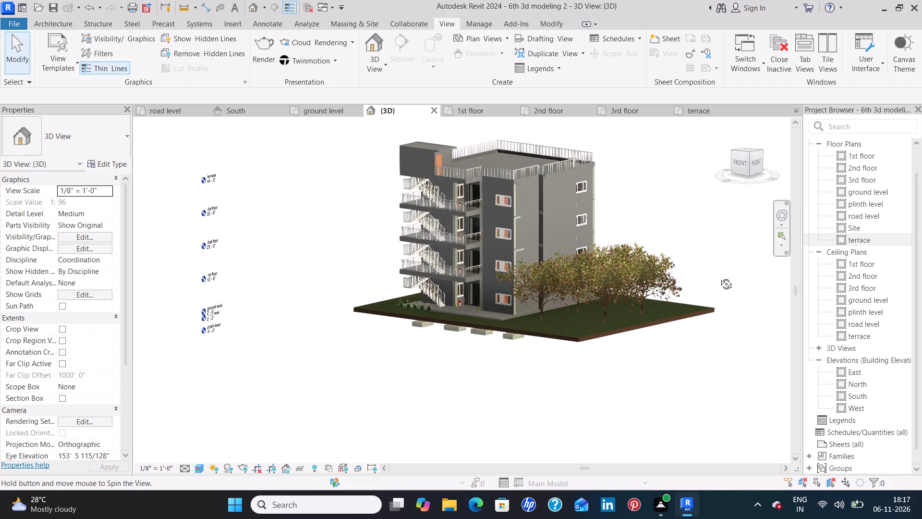
{"action": "middle_click_drag", "start_coordinate": [719, 277], "coordinate": [721, 285]}
{"action": "middle_click_drag", "start_coordinate": [658, 407], "coordinate": [692, 395]}
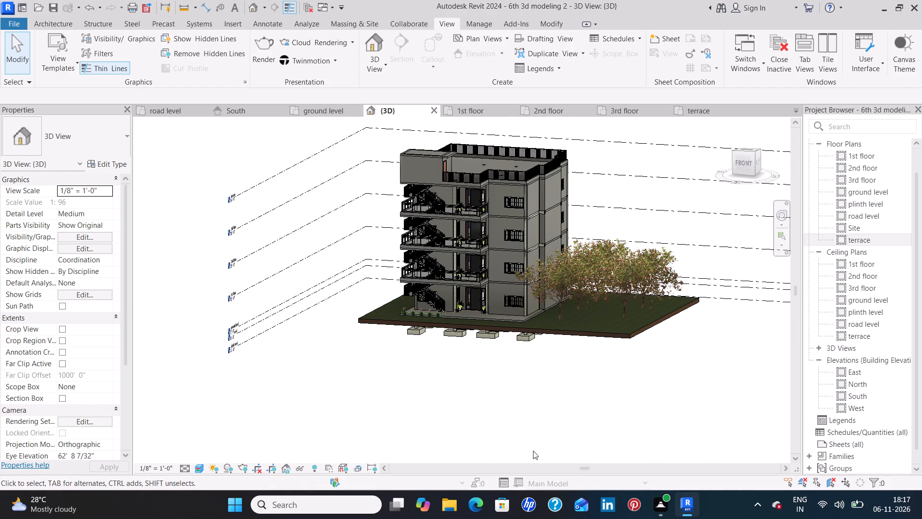
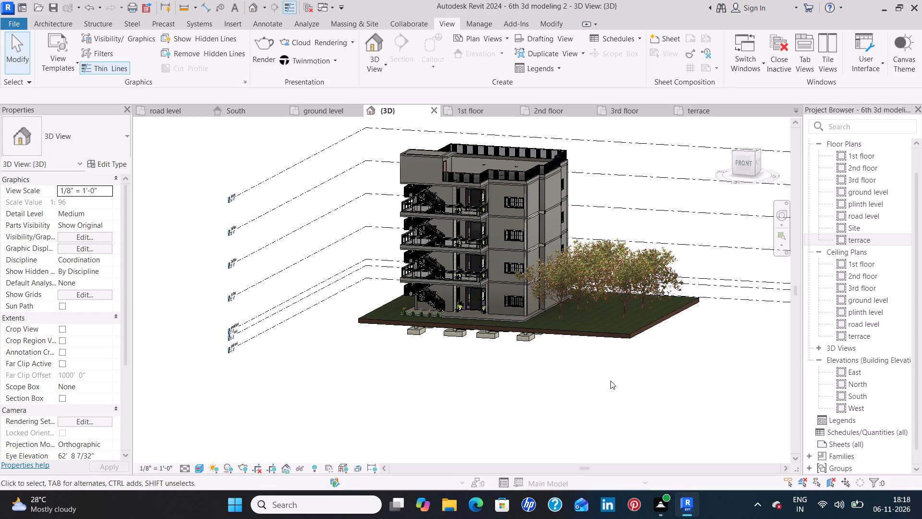
Inspect the balconies, staircases and entrance doors on the building's front facade in the default 3D view.
{"action": "scroll", "coordinate": [653, 364], "scroll_direction": "down", "scroll_amount": 2}
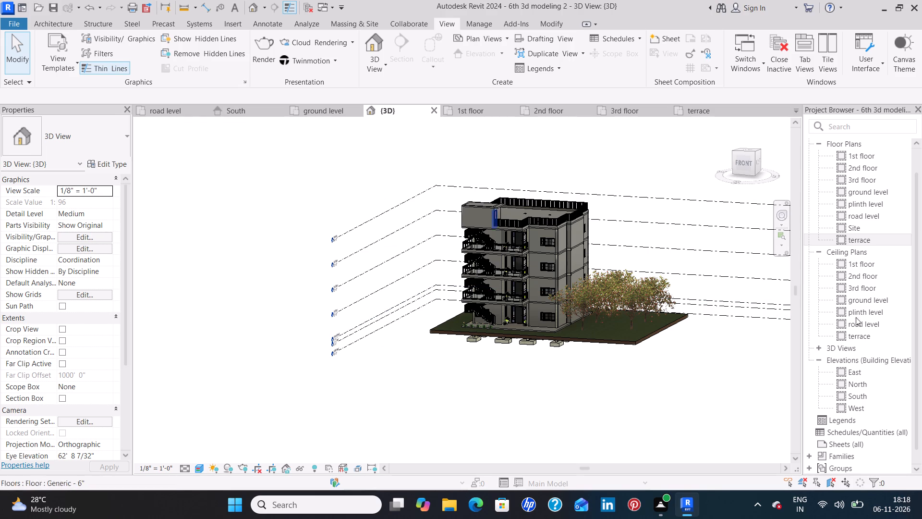
{"action": "scroll", "coordinate": [921, 294], "scroll_direction": "down", "scroll_amount": 4}
{"action": "scroll", "coordinate": [888, 308], "scroll_direction": "up", "scroll_amount": 5}
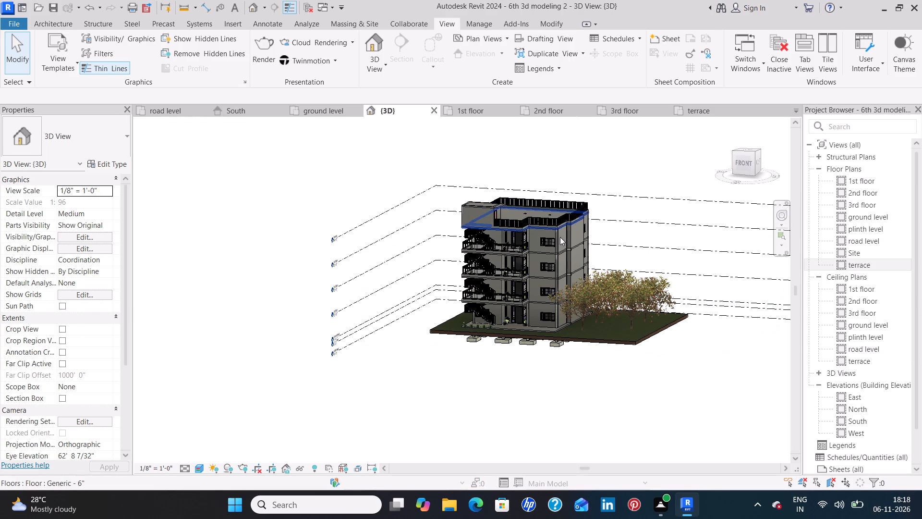
{"action": "scroll", "coordinate": [557, 247], "scroll_direction": "down", "scroll_amount": 2}
{"action": "scroll", "coordinate": [536, 280], "scroll_direction": "up", "scroll_amount": 16}
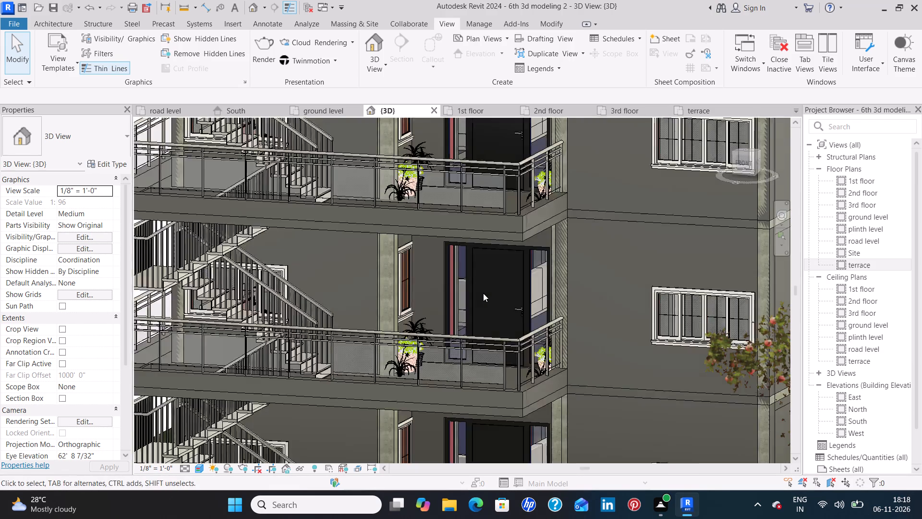
{"action": "scroll", "coordinate": [483, 293], "scroll_direction": "up", "scroll_amount": 6}
{"action": "scroll", "coordinate": [483, 293], "scroll_direction": "down", "scroll_amount": 18}
{"action": "scroll", "coordinate": [491, 295], "scroll_direction": "up", "scroll_amount": 4}
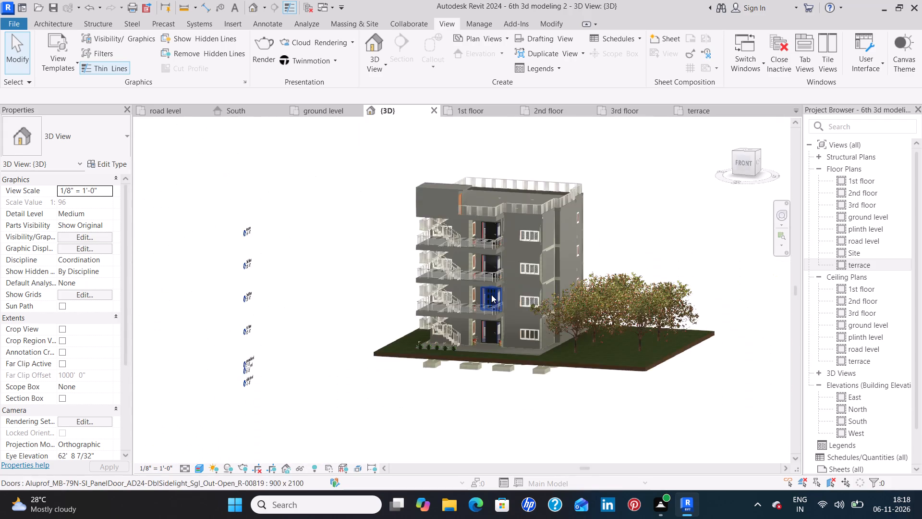
{"action": "scroll", "coordinate": [492, 294], "scroll_direction": "up", "scroll_amount": 13}
{"action": "scroll", "coordinate": [492, 299], "scroll_direction": "down", "scroll_amount": 7}
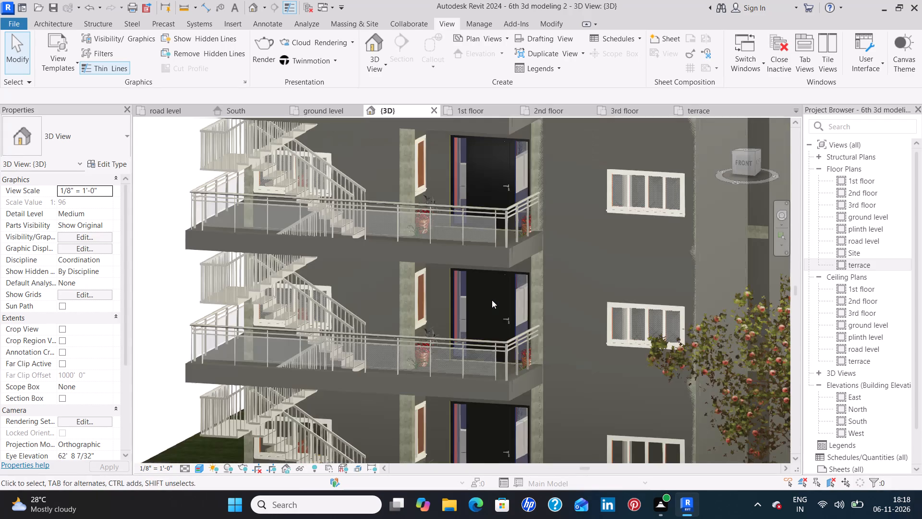
{"action": "scroll", "coordinate": [493, 306], "scroll_direction": "down", "scroll_amount": 8}
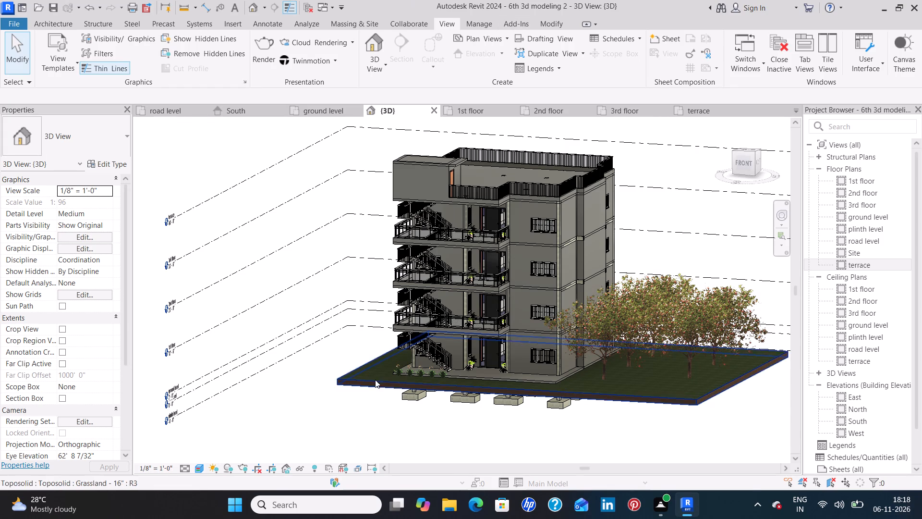
Examine the ground-floor planting, outdoor staircase and main entrance door up close, and finish on the whole building with its site.
{"action": "scroll", "coordinate": [467, 384], "scroll_direction": "down", "scroll_amount": 2}
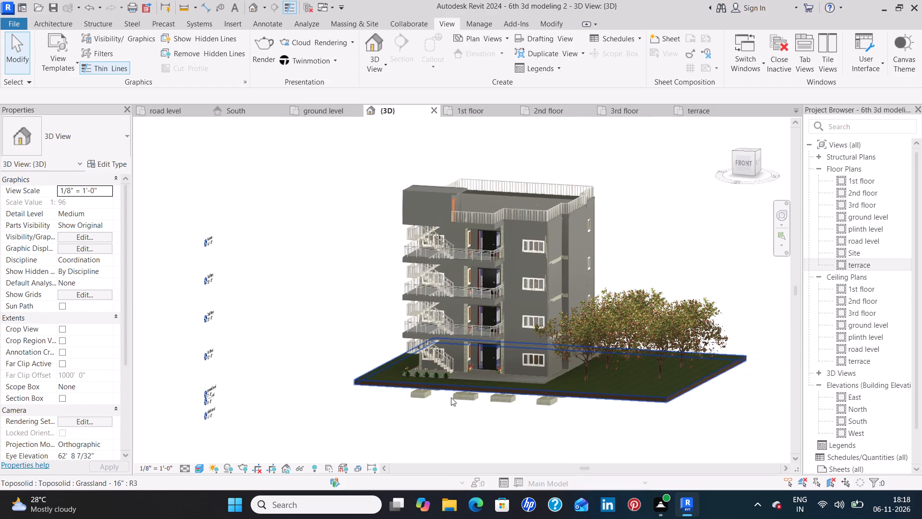
{"action": "scroll", "coordinate": [451, 397], "scroll_direction": "up", "scroll_amount": 13}
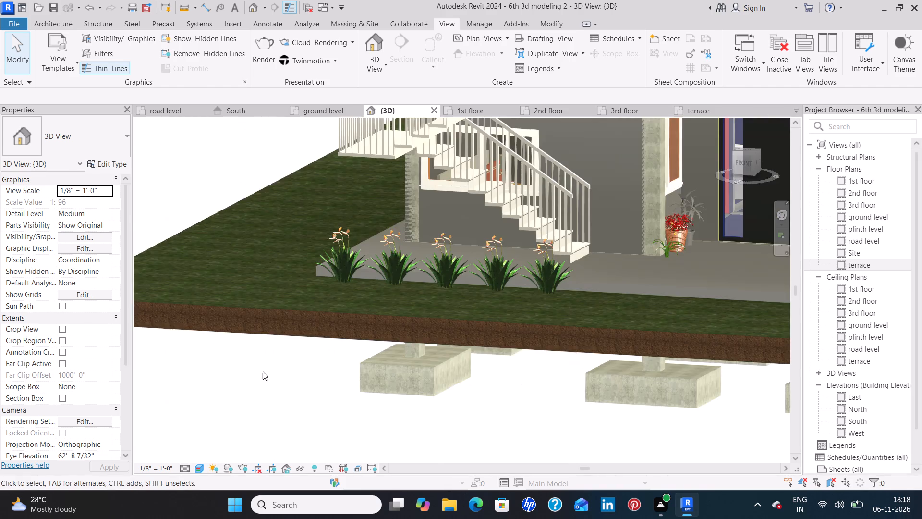
{"action": "scroll", "coordinate": [272, 365], "scroll_direction": "up", "scroll_amount": 4}
{"action": "scroll", "coordinate": [304, 355], "scroll_direction": "down", "scroll_amount": 5}
{"action": "scroll", "coordinate": [315, 366], "scroll_direction": "up", "scroll_amount": 5}
{"action": "middle_click_drag", "start_coordinate": [399, 321], "coordinate": [385, 346]}
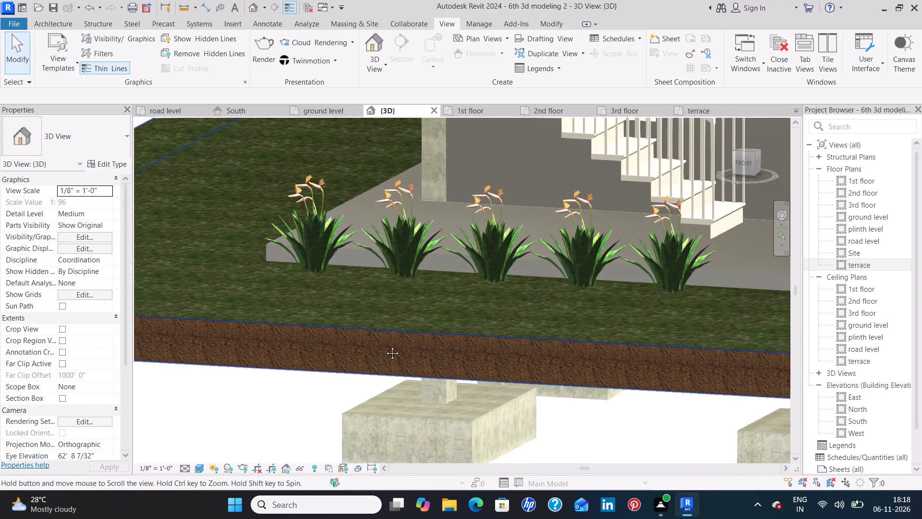
{"action": "middle_click_drag", "start_coordinate": [385, 346], "coordinate": [212, 500]}
{"action": "scroll", "coordinate": [745, 301], "scroll_direction": "down", "scroll_amount": 4}
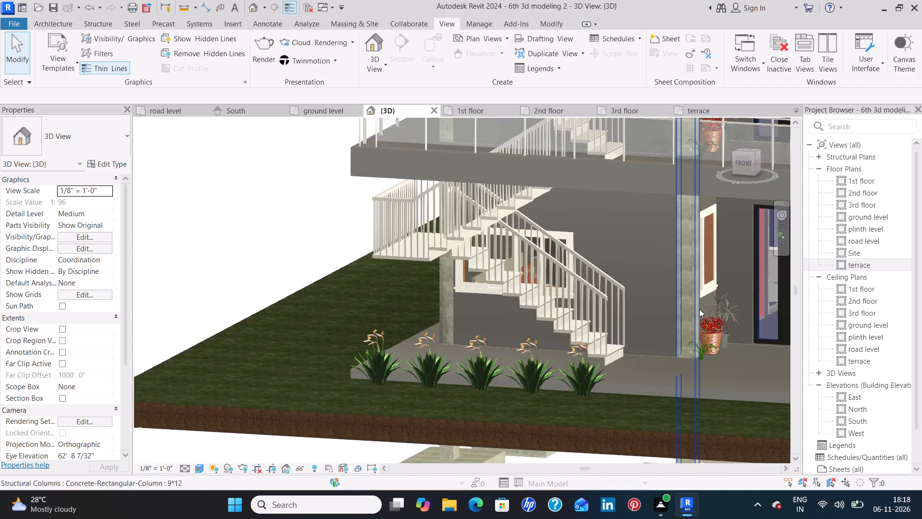
{"action": "middle_click_drag", "start_coordinate": [708, 307], "coordinate": [518, 344]}
{"action": "scroll", "coordinate": [624, 315], "scroll_direction": "up", "scroll_amount": 4}
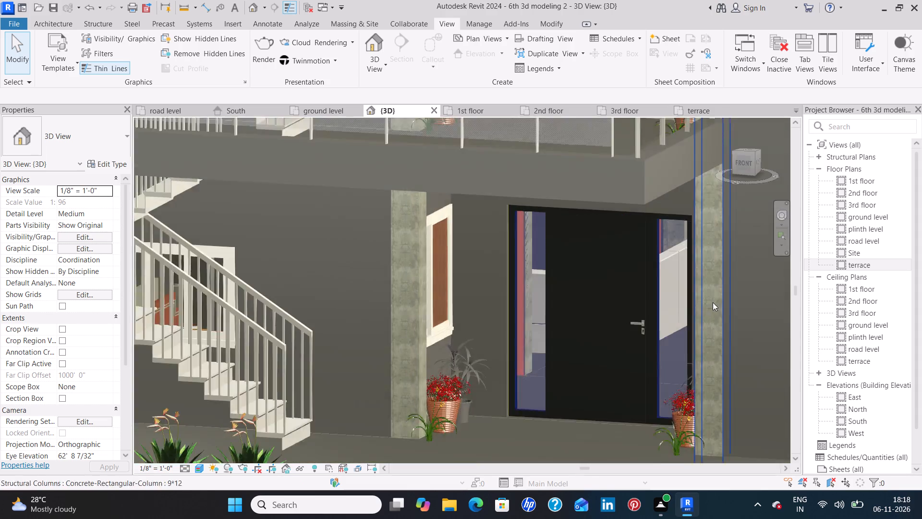
{"action": "scroll", "coordinate": [710, 300], "scroll_direction": "up", "scroll_amount": 5}
{"action": "scroll", "coordinate": [675, 290], "scroll_direction": "down", "scroll_amount": 10}
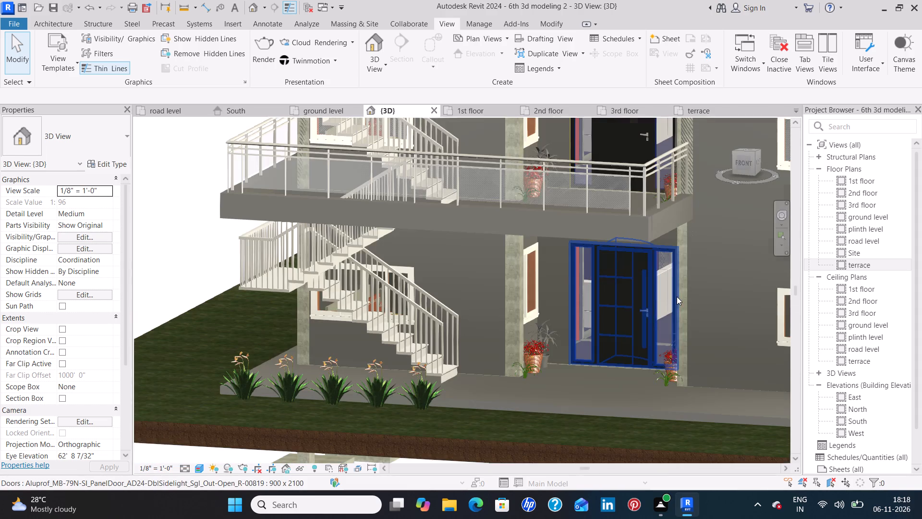
{"action": "scroll", "coordinate": [673, 285], "scroll_direction": "up", "scroll_amount": 4}
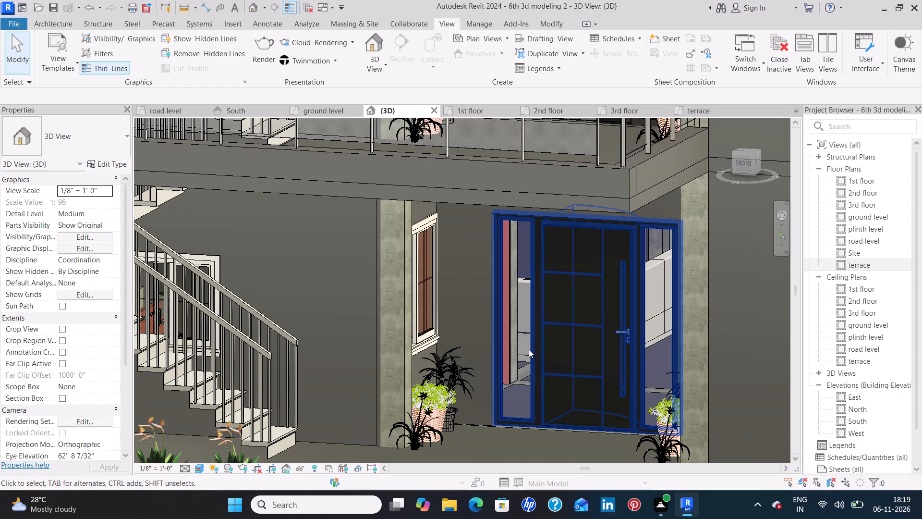
{"action": "scroll", "coordinate": [562, 347], "scroll_direction": "down", "scroll_amount": 10}
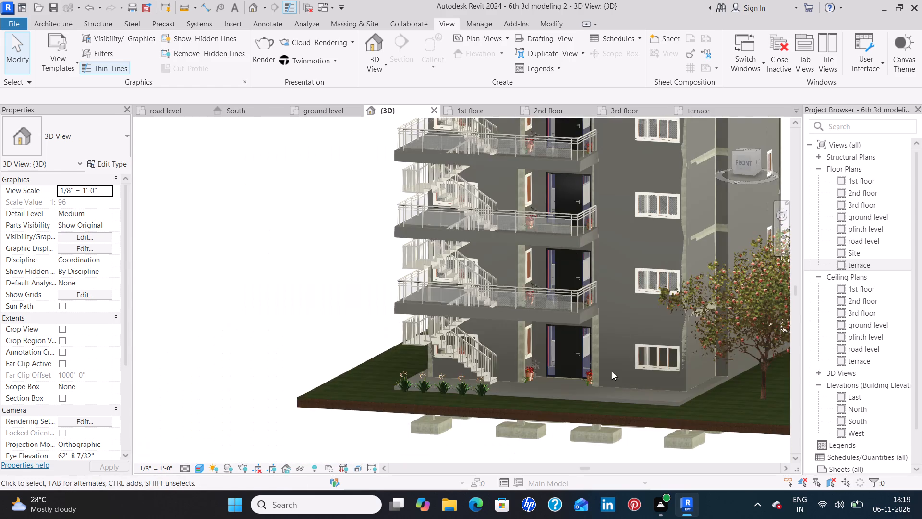
{"action": "scroll", "coordinate": [736, 454], "scroll_direction": "down", "scroll_amount": 2}
{"action": "scroll", "coordinate": [578, 310], "scroll_direction": "up", "scroll_amount": 2}
{"action": "scroll", "coordinate": [582, 313], "scroll_direction": "down", "scroll_amount": 8}
{"action": "middle_click_drag", "start_coordinate": [712, 229], "coordinate": [532, 272]}
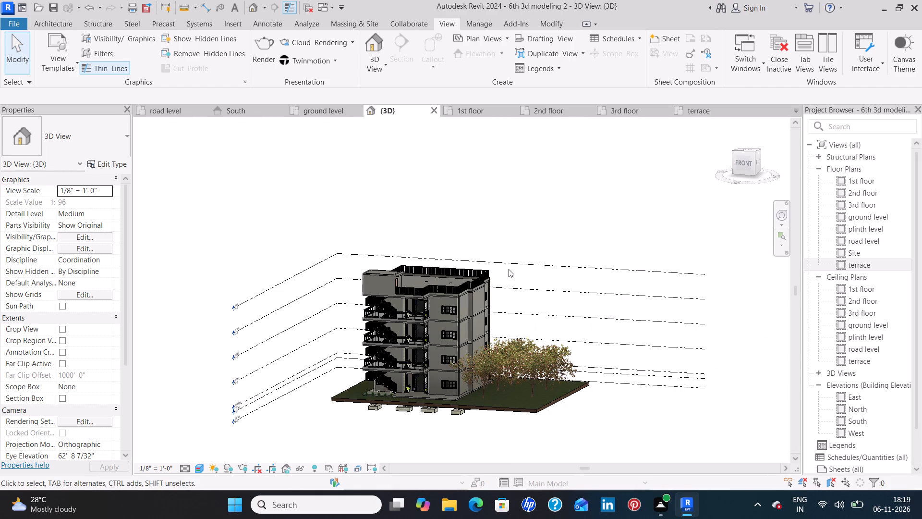
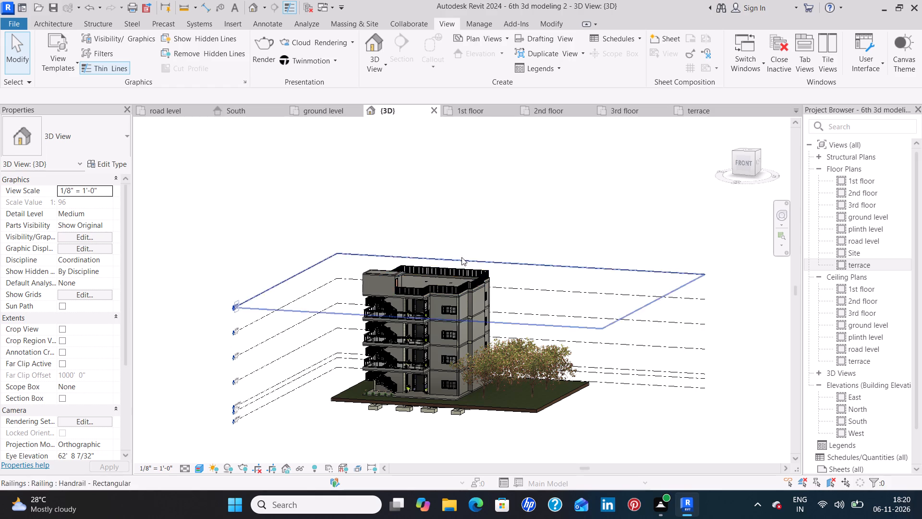
Review the whole apartment building with its site and trees, including a close look at the front balcony railings, stairs and entrance doors.
{"action": "scroll", "coordinate": [466, 375], "scroll_direction": "down", "scroll_amount": 3}
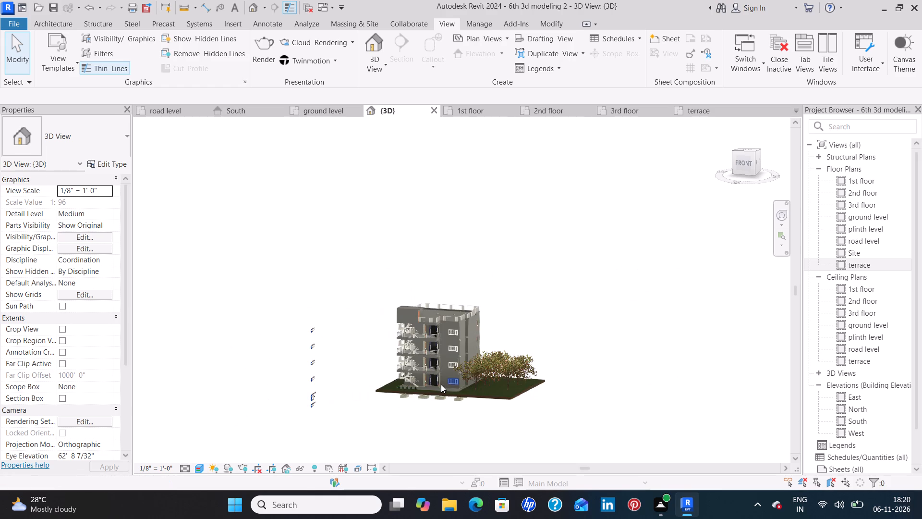
{"action": "scroll", "coordinate": [441, 384], "scroll_direction": "up", "scroll_amount": 2}
{"action": "scroll", "coordinate": [374, 419], "scroll_direction": "up", "scroll_amount": 6}
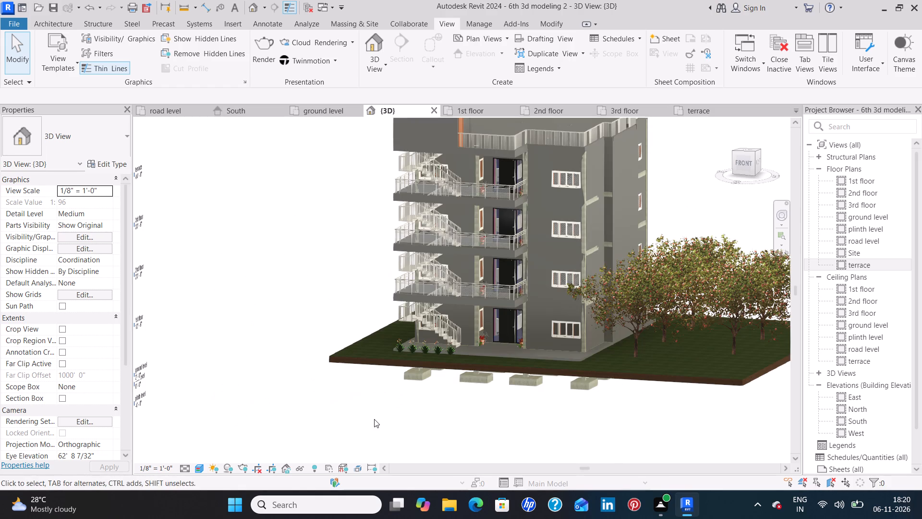
{"action": "scroll", "coordinate": [377, 444], "scroll_direction": "down", "scroll_amount": 2}
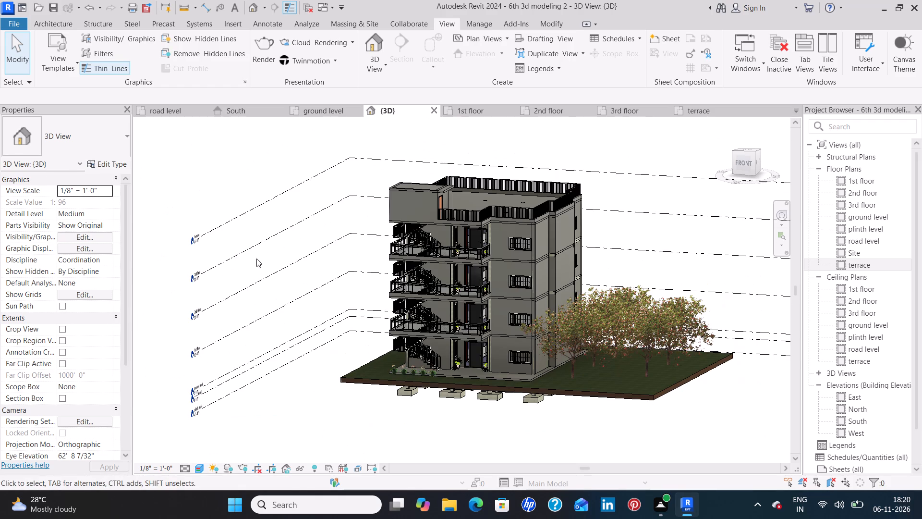
{"action": "middle_click_drag", "start_coordinate": [206, 281], "coordinate": [344, 457]}
{"action": "scroll", "coordinate": [206, 281], "scroll_direction": "down", "scroll_amount": 1}
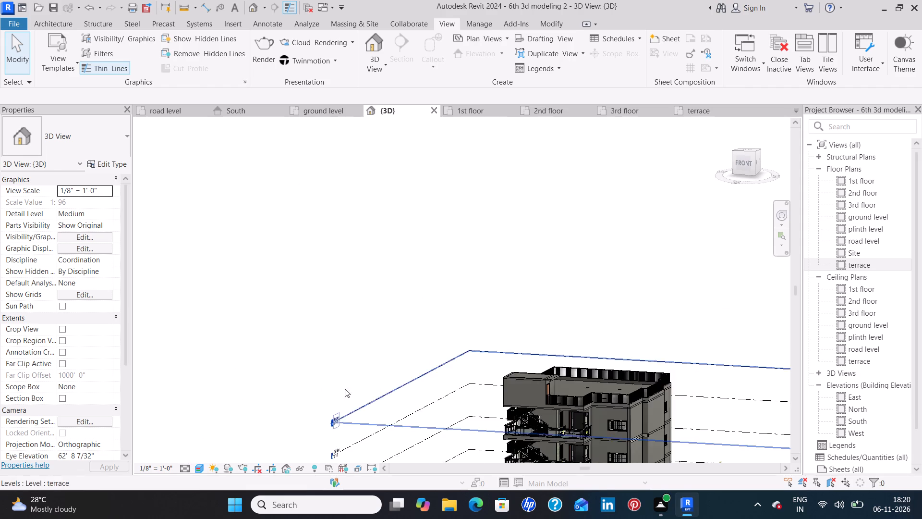
{"action": "scroll", "coordinate": [340, 381], "scroll_direction": "down", "scroll_amount": 4}
{"action": "scroll", "coordinate": [347, 404], "scroll_direction": "up", "scroll_amount": 1}
{"action": "middle_click_drag", "start_coordinate": [347, 404], "coordinate": [258, 296]}
{"action": "scroll", "coordinate": [347, 404], "scroll_direction": "up", "scroll_amount": 1}
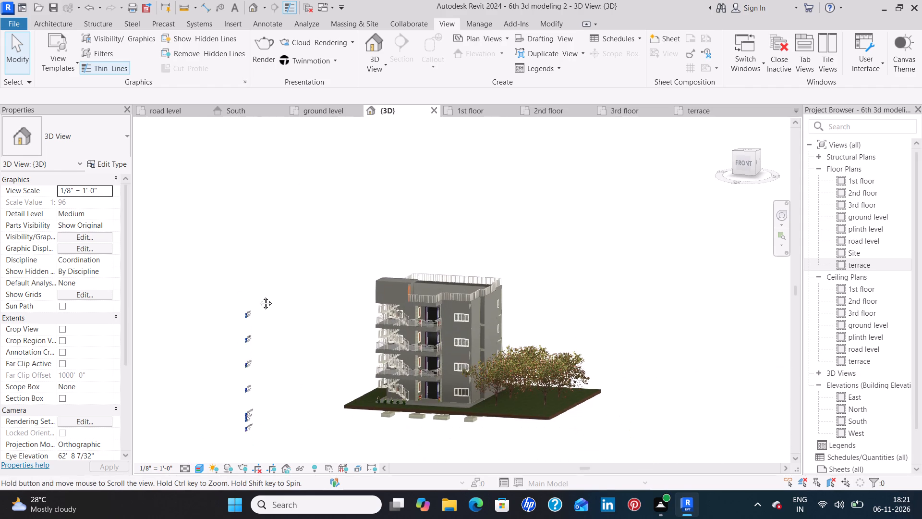
{"action": "middle_click_drag", "start_coordinate": [258, 296], "coordinate": [276, 285]}
{"action": "scroll", "coordinate": [520, 266], "scroll_direction": "up", "scroll_amount": 3}
{"action": "scroll", "coordinate": [496, 508], "scroll_direction": "up", "scroll_amount": 4}
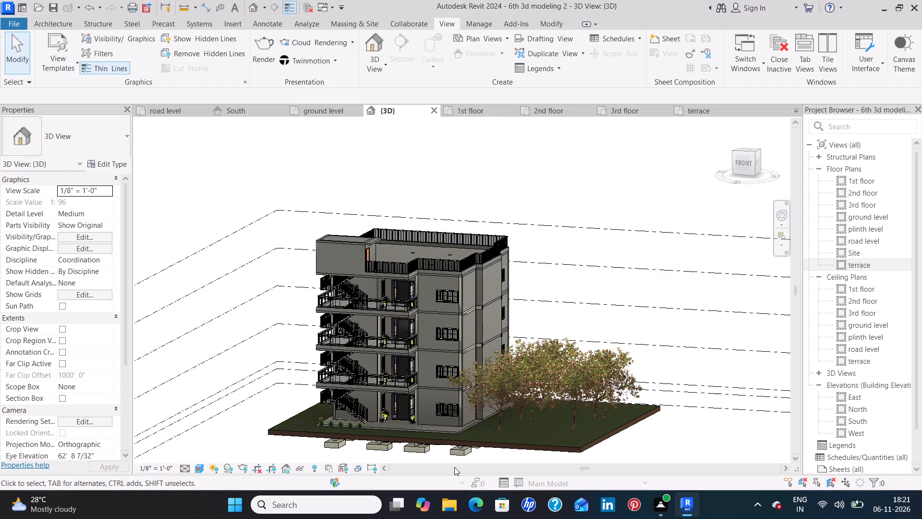
{"action": "scroll", "coordinate": [380, 424], "scroll_direction": "up", "scroll_amount": 7}
{"action": "scroll", "coordinate": [365, 371], "scroll_direction": "up", "scroll_amount": 4}
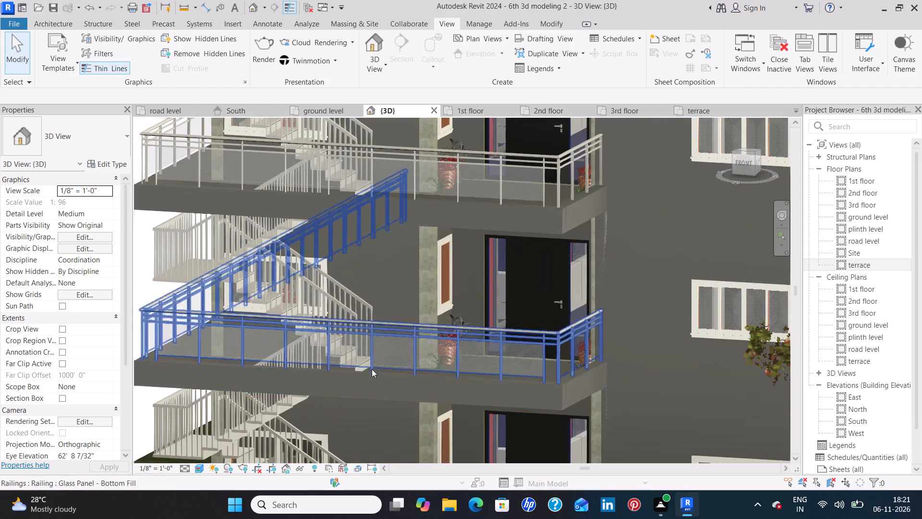
{"action": "scroll", "coordinate": [378, 374], "scroll_direction": "down", "scroll_amount": 10}
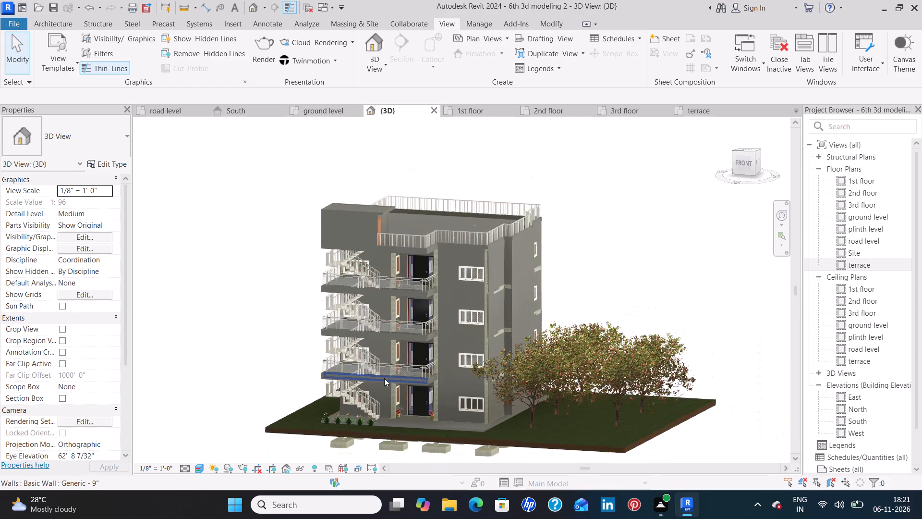
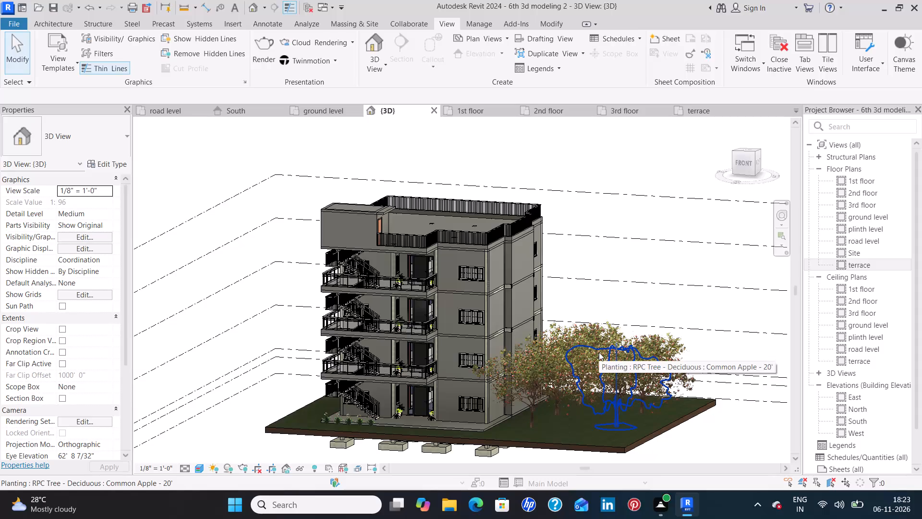
Examine the whole apartment building with its site and trees from the front, side, back and above.
{"action": "scroll", "coordinate": [619, 300], "scroll_direction": "down", "scroll_amount": 1}
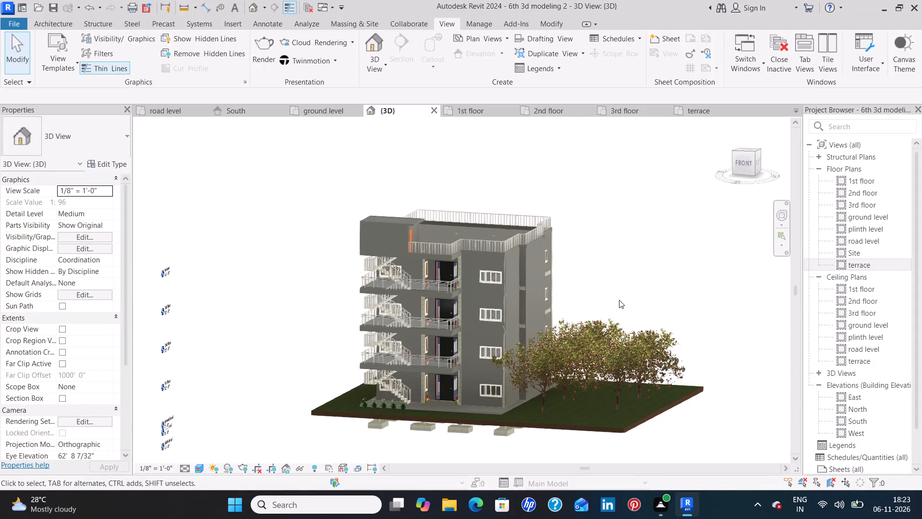
{"action": "scroll", "coordinate": [613, 302], "scroll_direction": "down", "scroll_amount": 1}
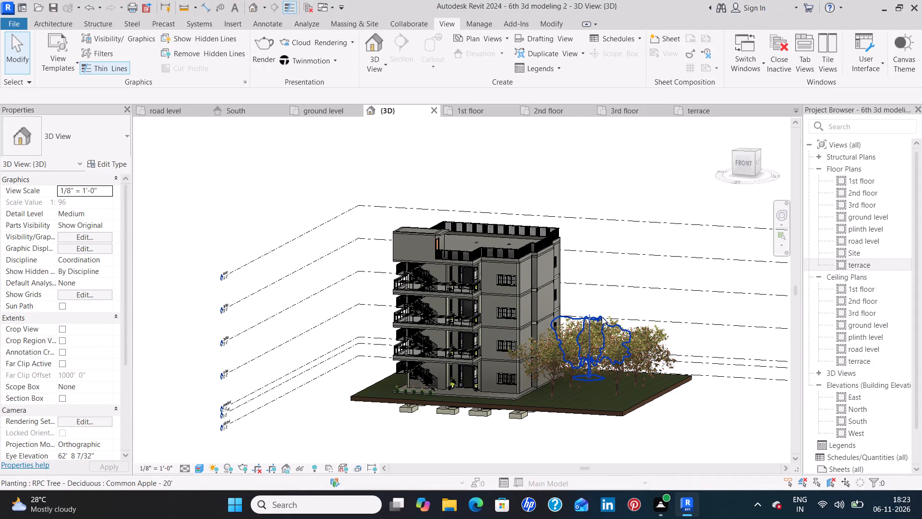
{"action": "scroll", "coordinate": [614, 308], "scroll_direction": "down", "scroll_amount": 2}
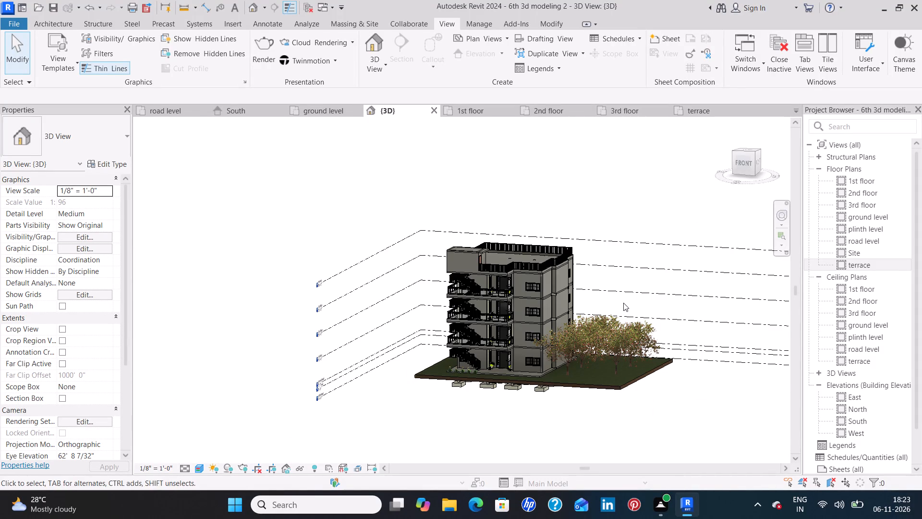
{"action": "scroll", "coordinate": [623, 303], "scroll_direction": "down", "scroll_amount": 1}
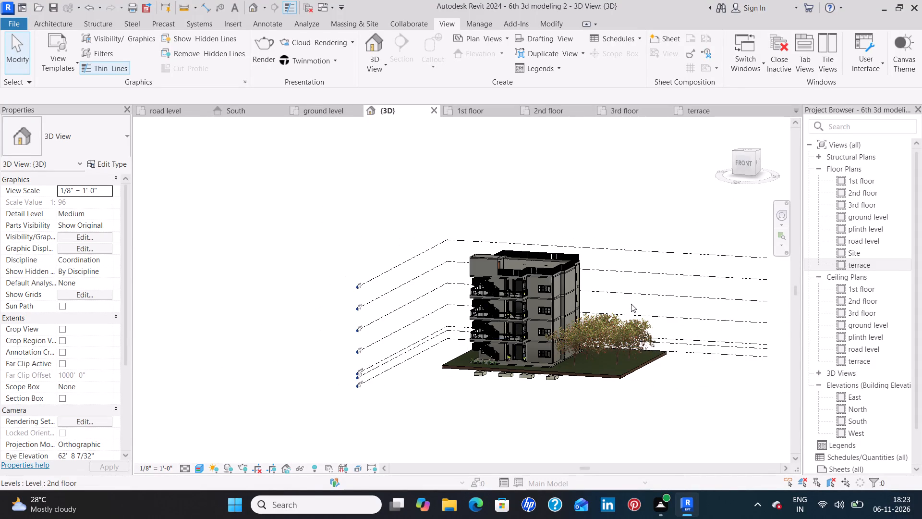
{"action": "scroll", "coordinate": [631, 304], "scroll_direction": "up", "scroll_amount": 2}
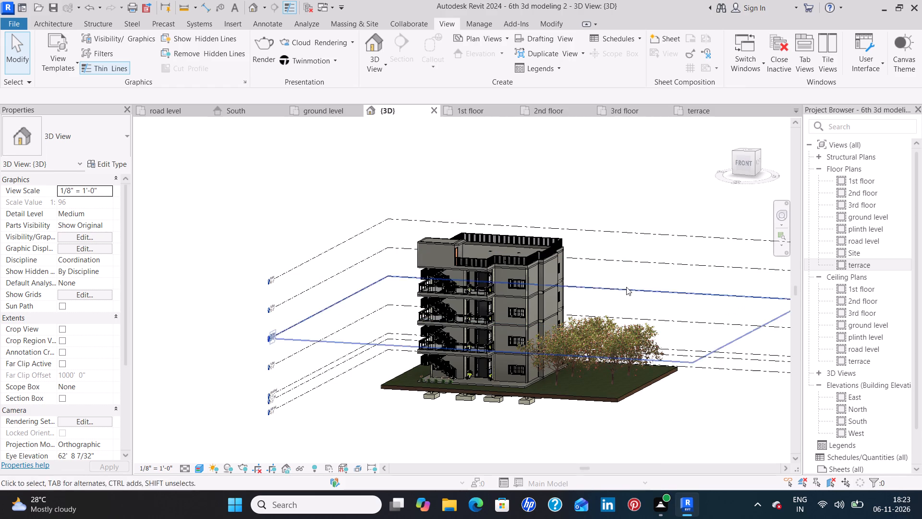
{"action": "scroll", "coordinate": [615, 306], "scroll_direction": "down", "scroll_amount": 1}
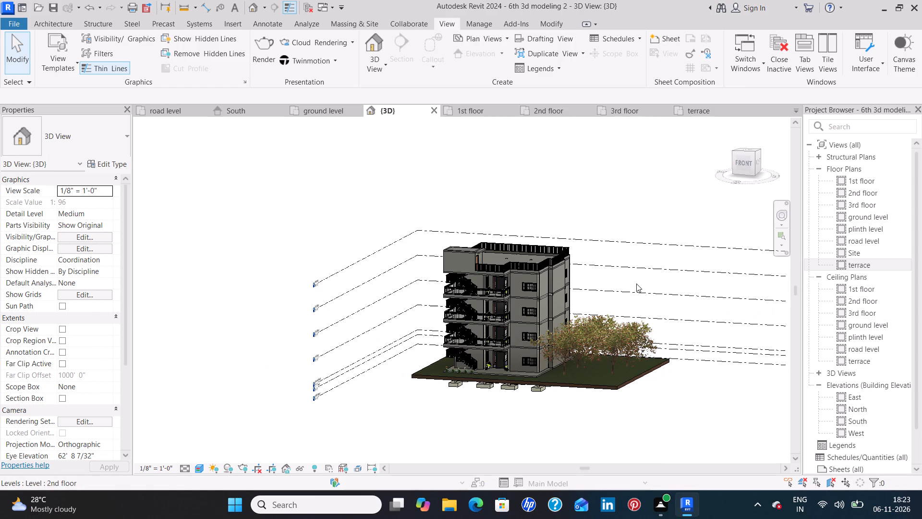
{"action": "scroll", "coordinate": [636, 284], "scroll_direction": "down", "scroll_amount": 1}
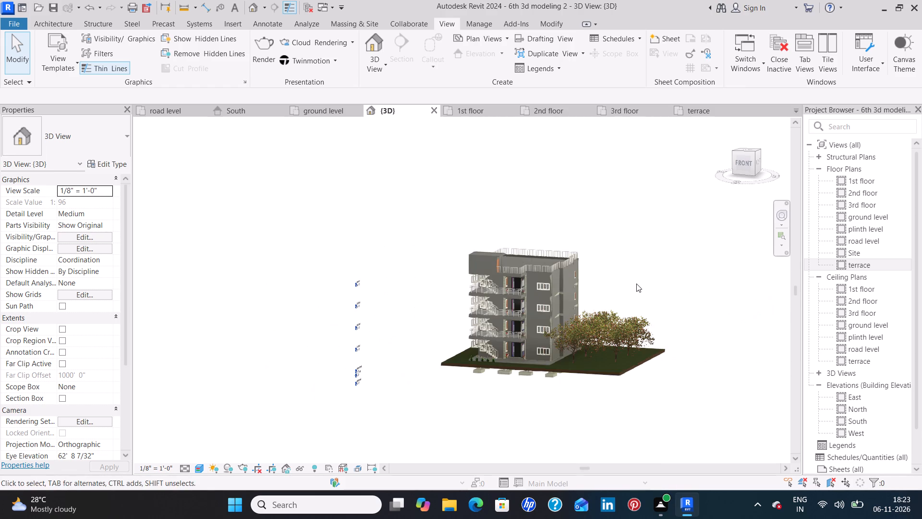
{"action": "scroll", "coordinate": [636, 284], "scroll_direction": "up", "scroll_amount": 1}
{"action": "middle_click_drag", "start_coordinate": [638, 284], "coordinate": [641, 297], "text": "shift"}
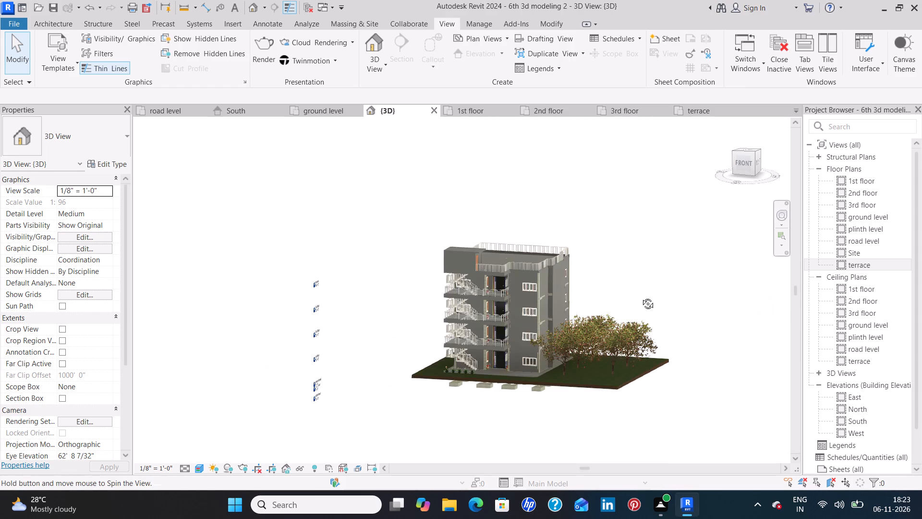
{"action": "middle_click_drag", "start_coordinate": [641, 297], "coordinate": [401, 359], "text": "shift"}
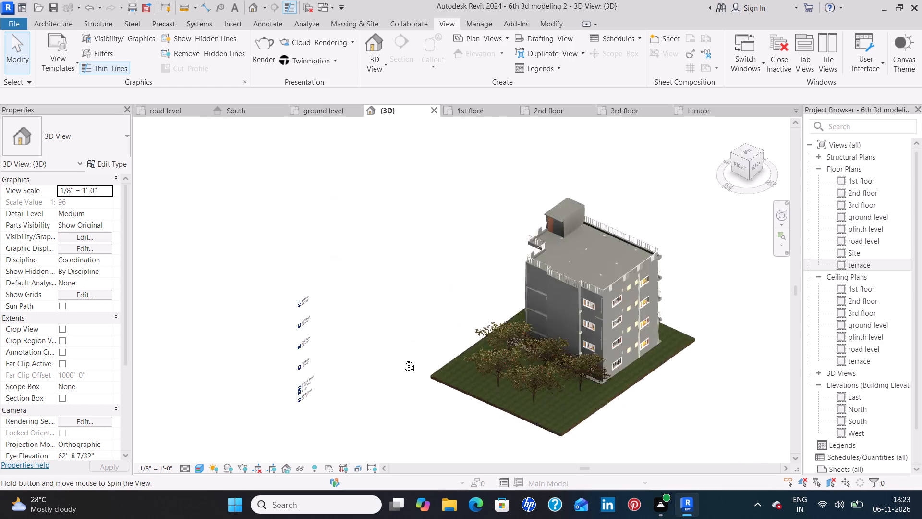
{"action": "middle_click_drag", "start_coordinate": [401, 359], "coordinate": [354, 301], "text": "shift"}
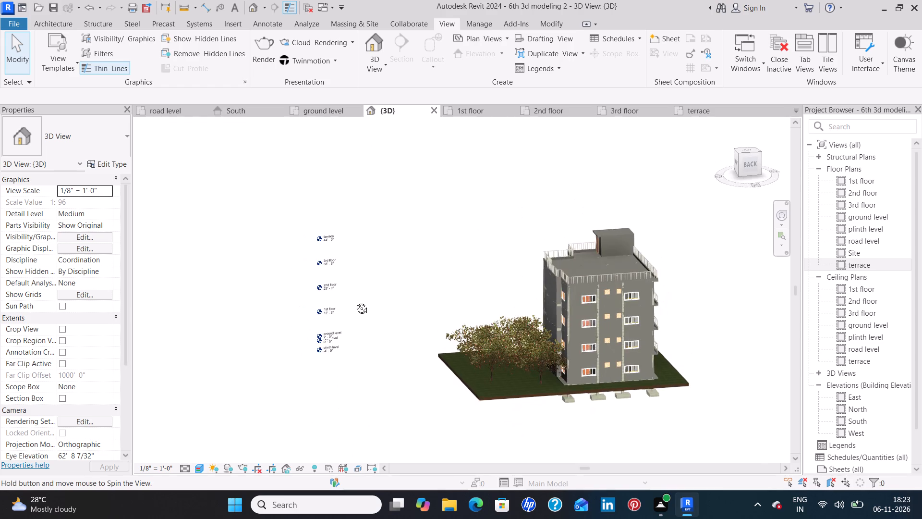
{"action": "middle_click_drag", "start_coordinate": [354, 301], "coordinate": [392, 392], "text": "shift"}
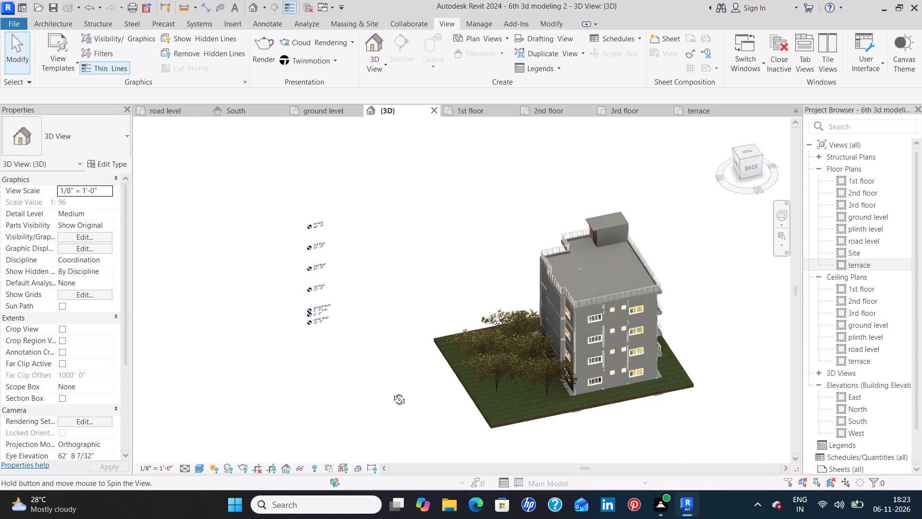
{"action": "middle_click_drag", "start_coordinate": [392, 392], "coordinate": [707, 391], "text": "shift"}
{"action": "middle_click", "coordinate": [707, 391], "text": "shift"}
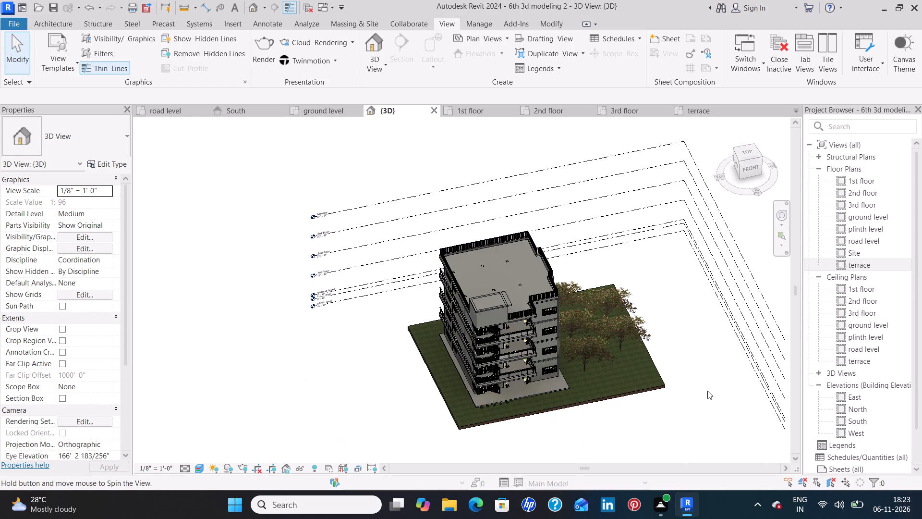
{"action": "middle_click", "coordinate": [707, 391], "text": "shift"}
{"action": "middle_click", "coordinate": [707, 391], "text": "shift"}
{"action": "middle_click_drag", "start_coordinate": [707, 391], "coordinate": [686, 393], "text": "shift"}
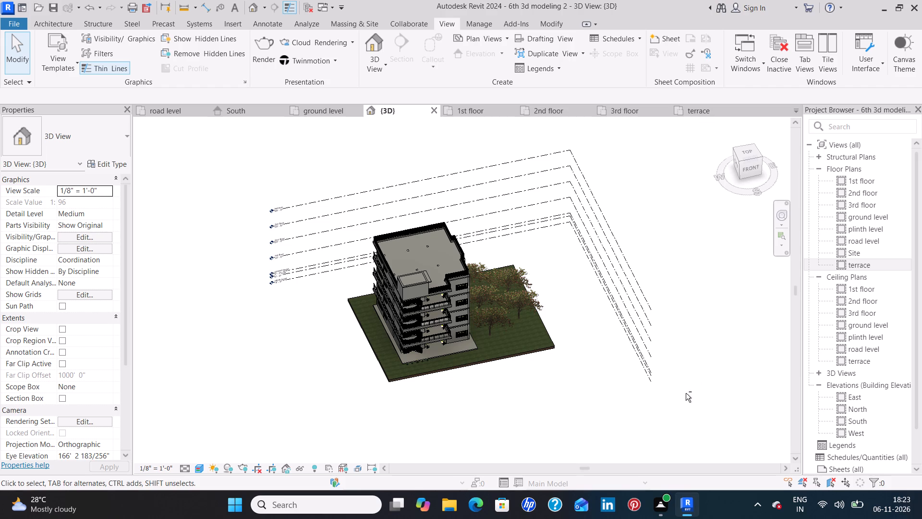
{"action": "middle_click_drag", "start_coordinate": [686, 393], "coordinate": [646, 320], "text": "shift"}
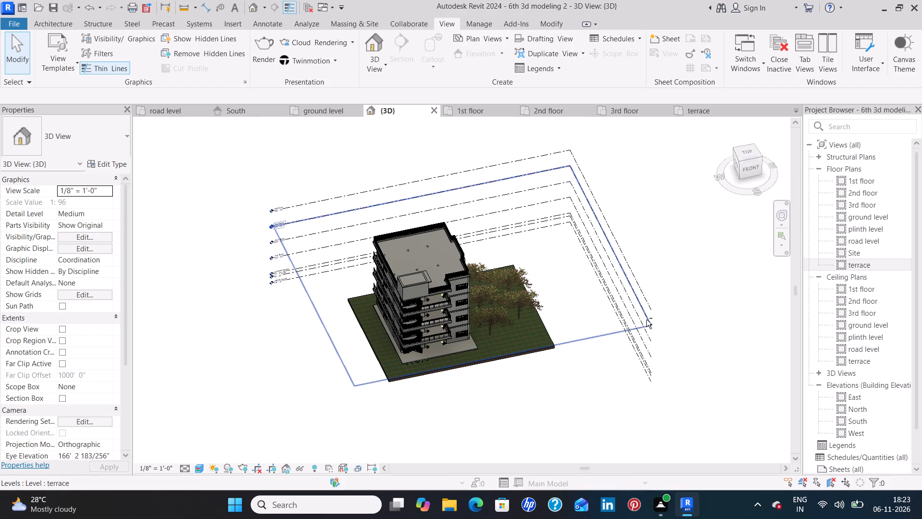
{"action": "middle_click_drag", "start_coordinate": [646, 320], "coordinate": [650, 349], "text": "shift"}
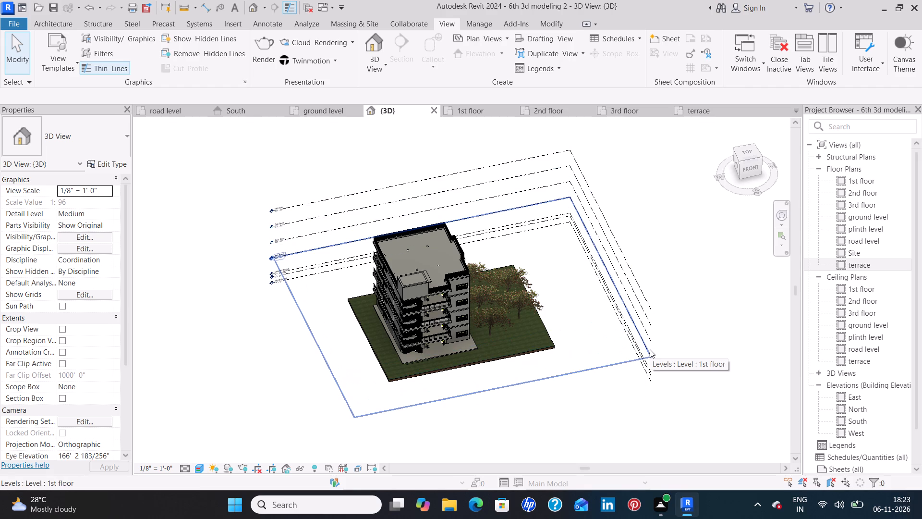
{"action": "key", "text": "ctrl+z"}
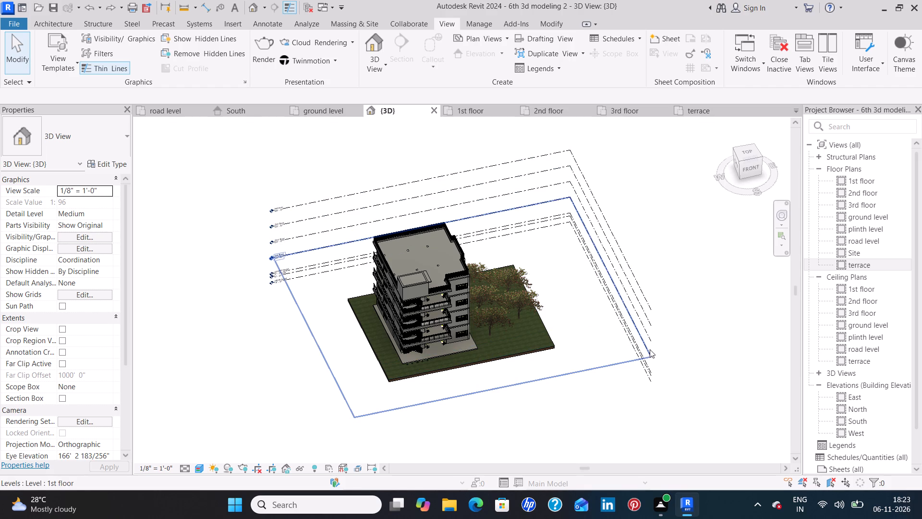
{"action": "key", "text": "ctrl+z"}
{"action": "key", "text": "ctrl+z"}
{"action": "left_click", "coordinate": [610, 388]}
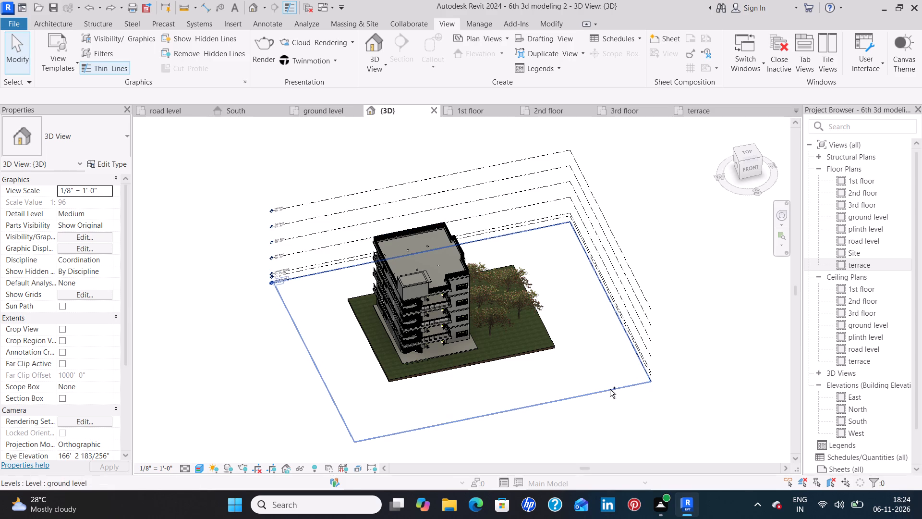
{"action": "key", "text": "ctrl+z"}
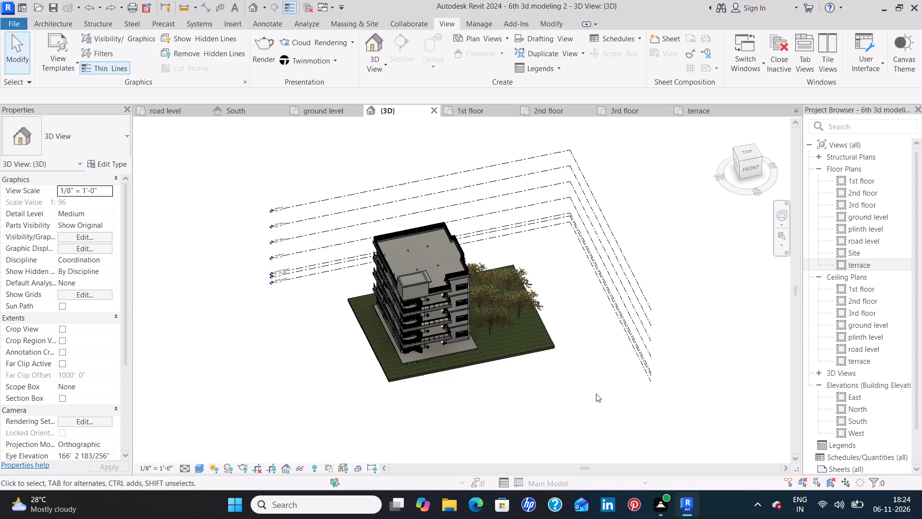
Examine the building's front and side facades, stairs, balconies and surrounding lawn from low and raised angles.
{"action": "middle_click_drag", "start_coordinate": [599, 395], "coordinate": [594, 387], "text": "shift"}
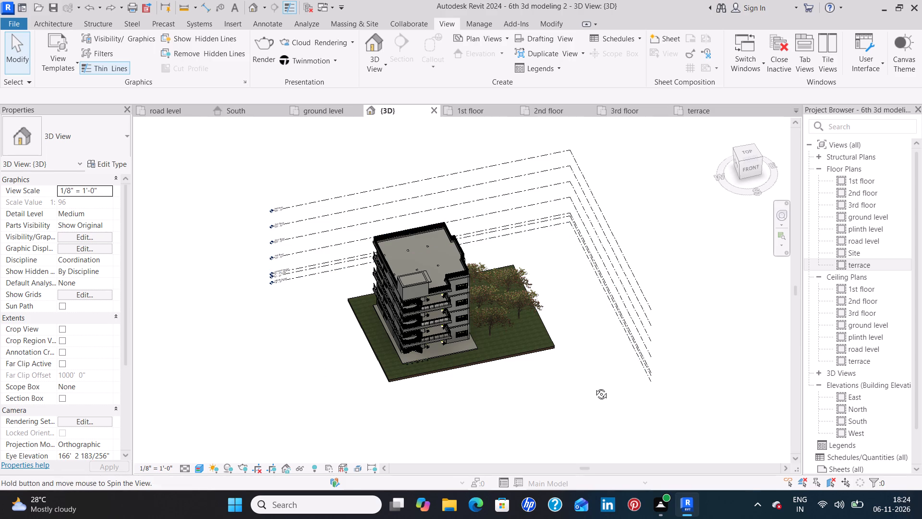
{"action": "middle_click_drag", "start_coordinate": [594, 387], "coordinate": [574, 286], "text": "shift"}
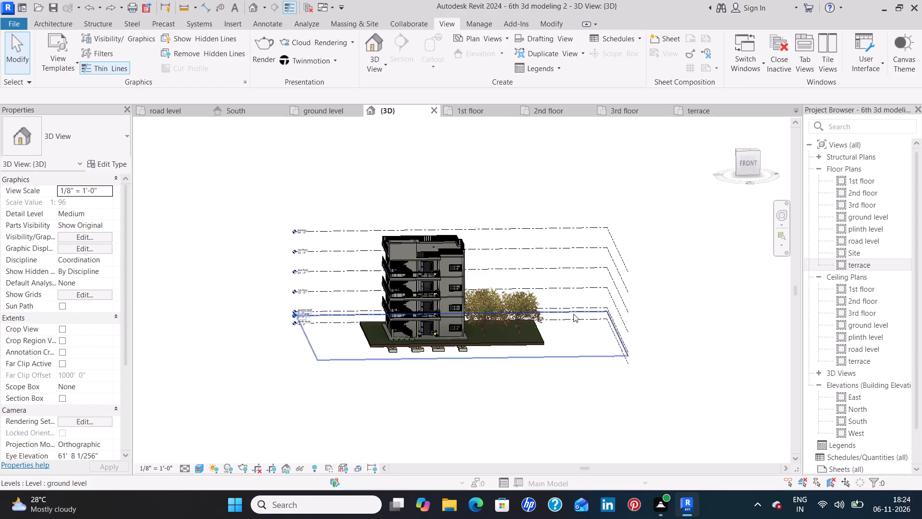
{"action": "scroll", "coordinate": [566, 329], "scroll_direction": "down", "scroll_amount": 3}
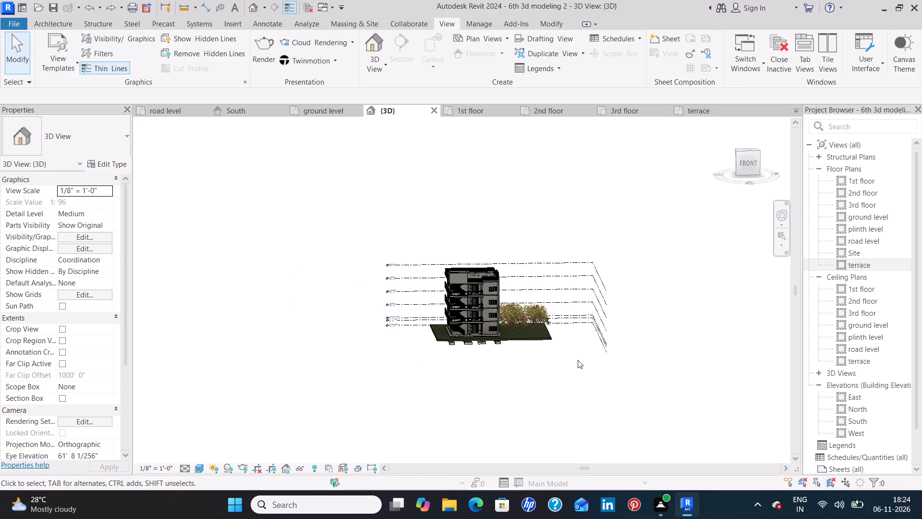
{"action": "middle_click_drag", "start_coordinate": [580, 362], "coordinate": [563, 321], "text": "shift"}
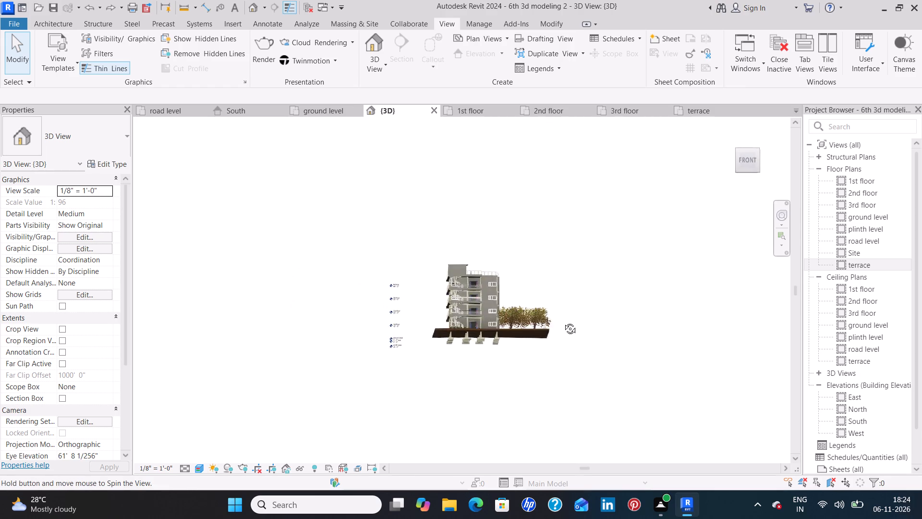
{"action": "middle_click_drag", "start_coordinate": [563, 321], "coordinate": [599, 392], "text": "shift"}
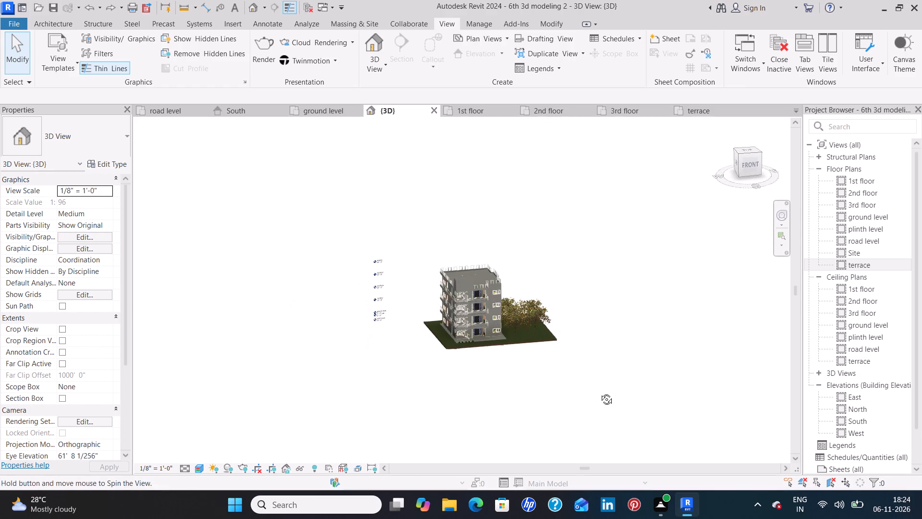
{"action": "middle_click_drag", "start_coordinate": [599, 392], "coordinate": [607, 390], "text": "shift"}
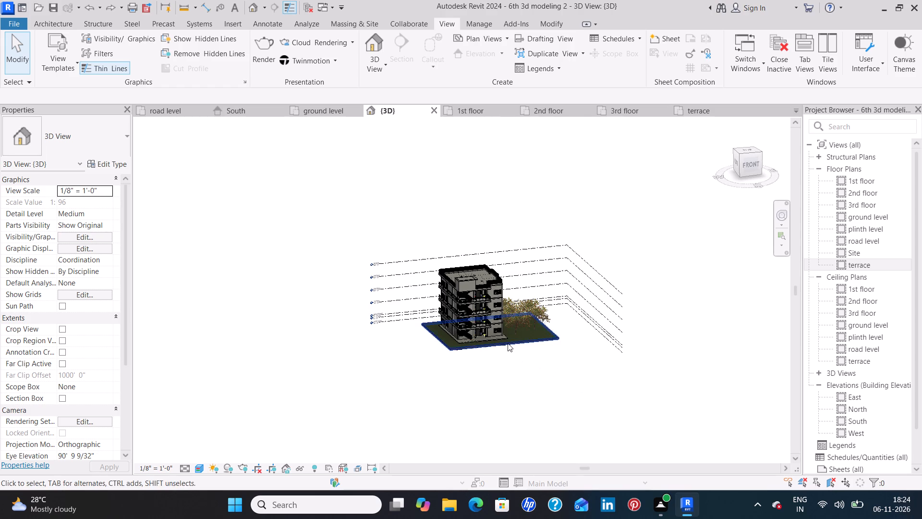
{"action": "scroll", "coordinate": [508, 343], "scroll_direction": "up", "scroll_amount": 8}
{"action": "middle_click_drag", "start_coordinate": [729, 365], "coordinate": [729, 372], "text": "shift"}
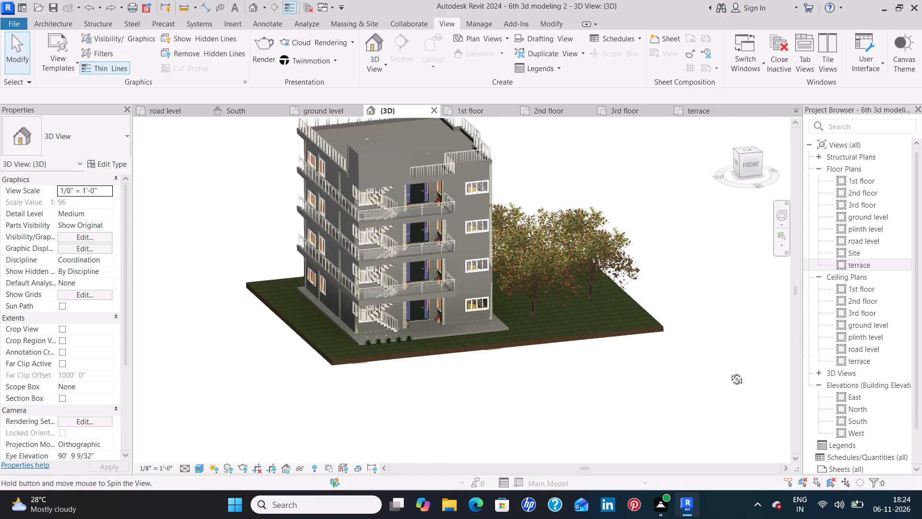
{"action": "middle_click_drag", "start_coordinate": [729, 372], "coordinate": [582, 403], "text": "shift"}
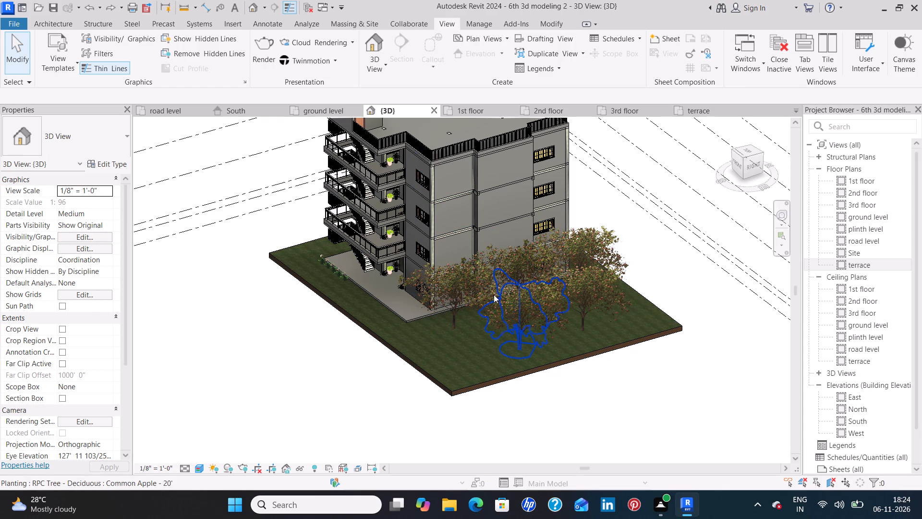
Select all instances of the Generic - 6" and Generic - 9" walls, starting from one balcony entrance wall and one side facade wall.
{"action": "scroll", "coordinate": [425, 205], "scroll_direction": "up", "scroll_amount": 7}
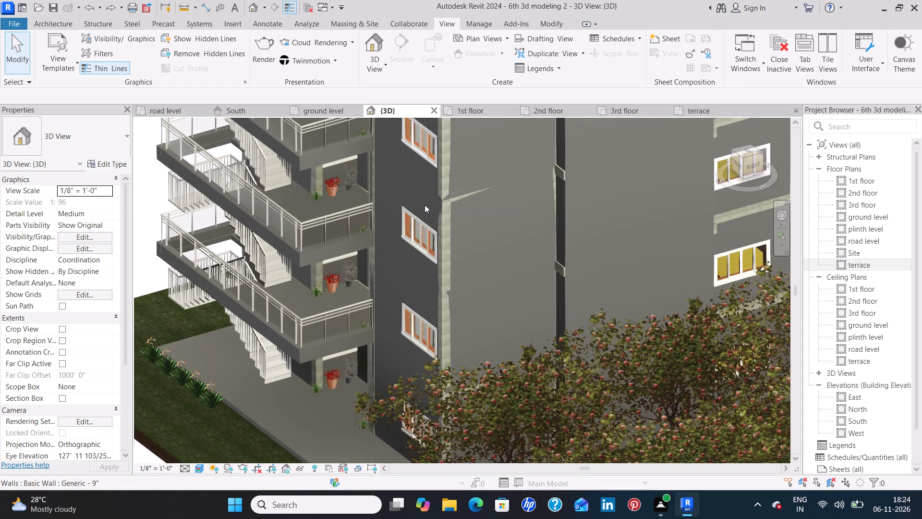
{"action": "middle_click_drag", "start_coordinate": [423, 208], "coordinate": [404, 279]}
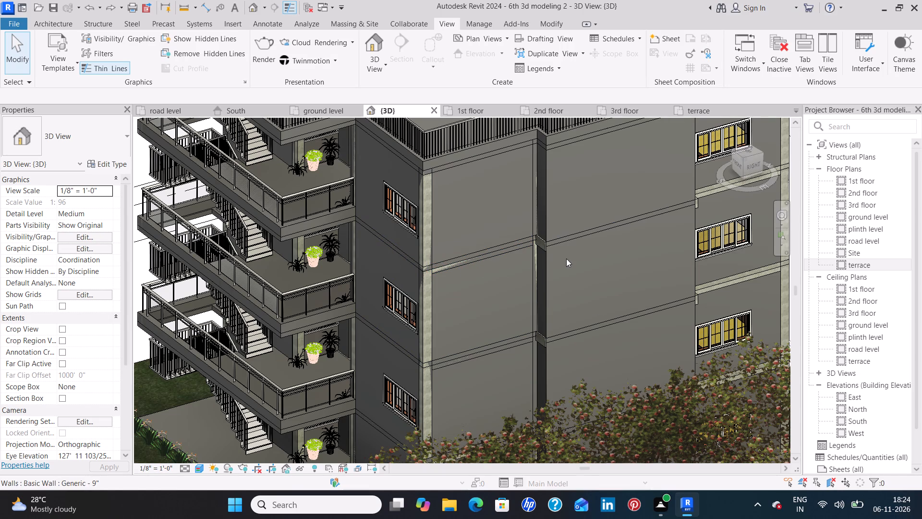
{"action": "left_click", "coordinate": [548, 268]}
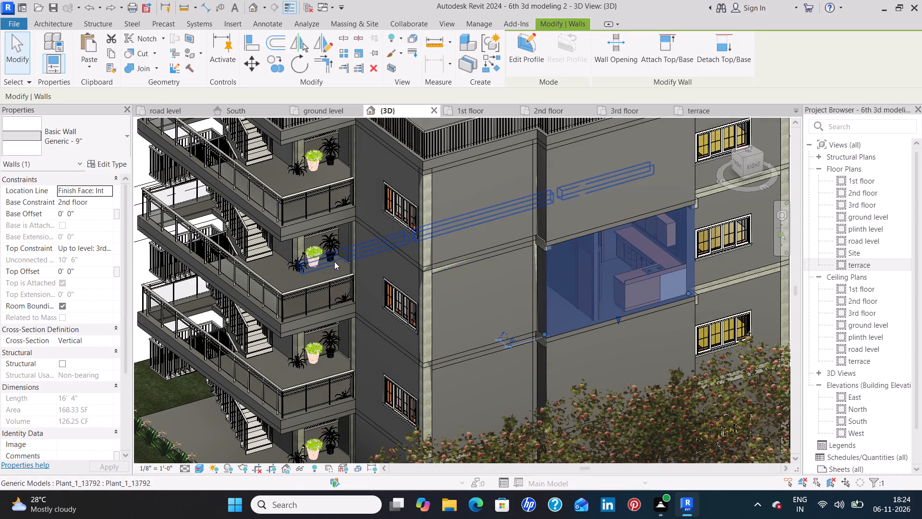
{"action": "scroll", "coordinate": [337, 348], "scroll_direction": "up", "scroll_amount": 8}
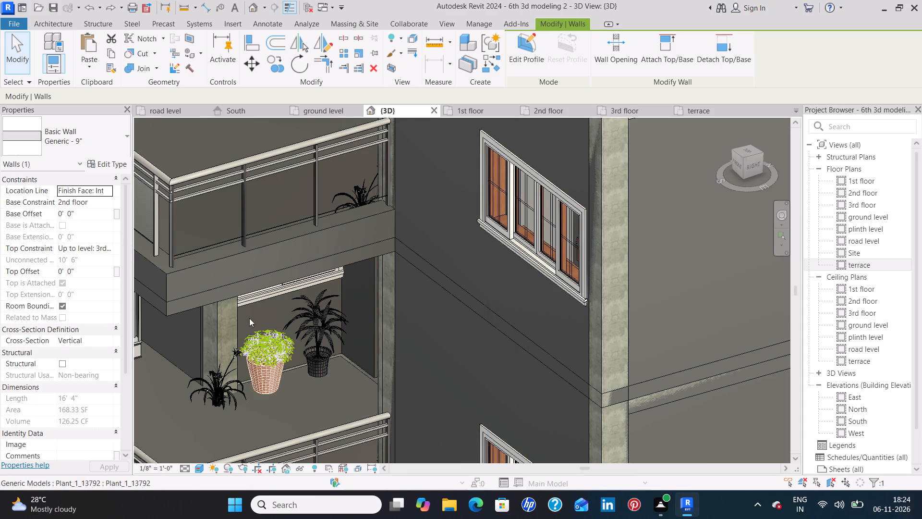
{"action": "left_click", "coordinate": [294, 363]}
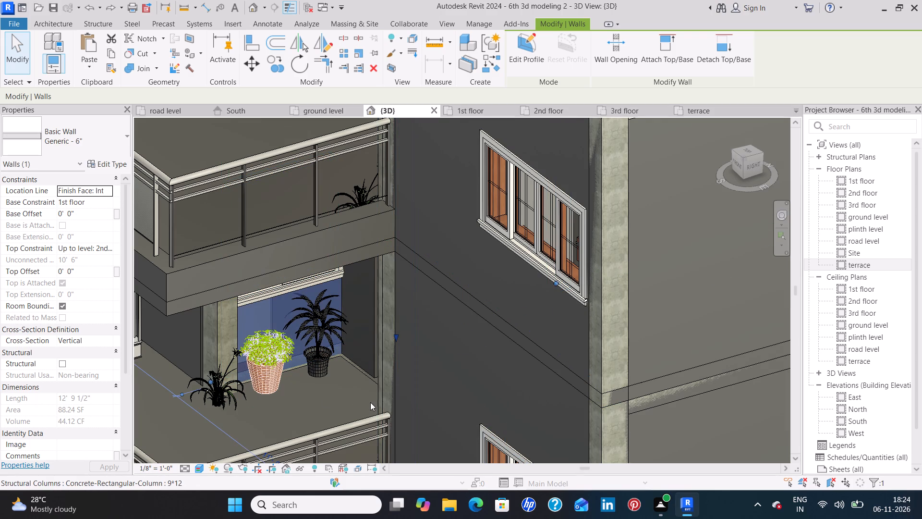
{"action": "scroll", "coordinate": [385, 400], "scroll_direction": "down", "scroll_amount": 5}
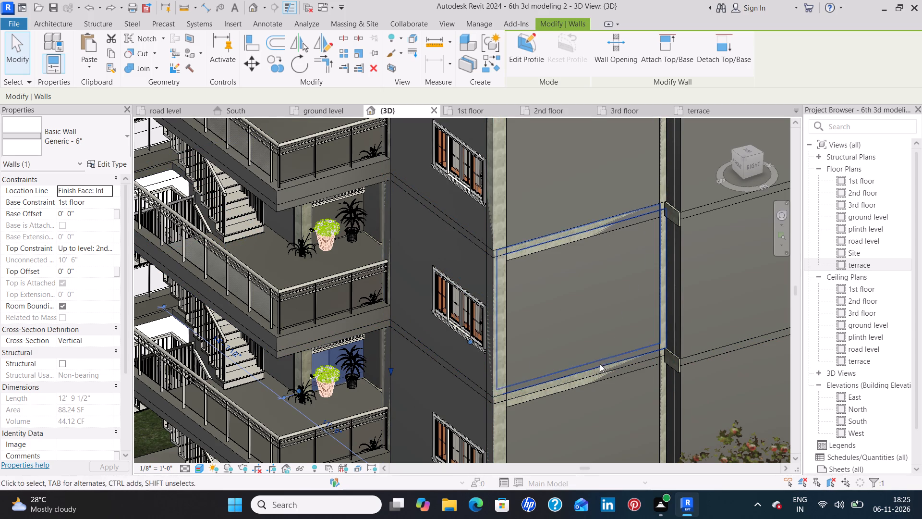
{"action": "left_click", "coordinate": [559, 373], "text": "ctrl"}
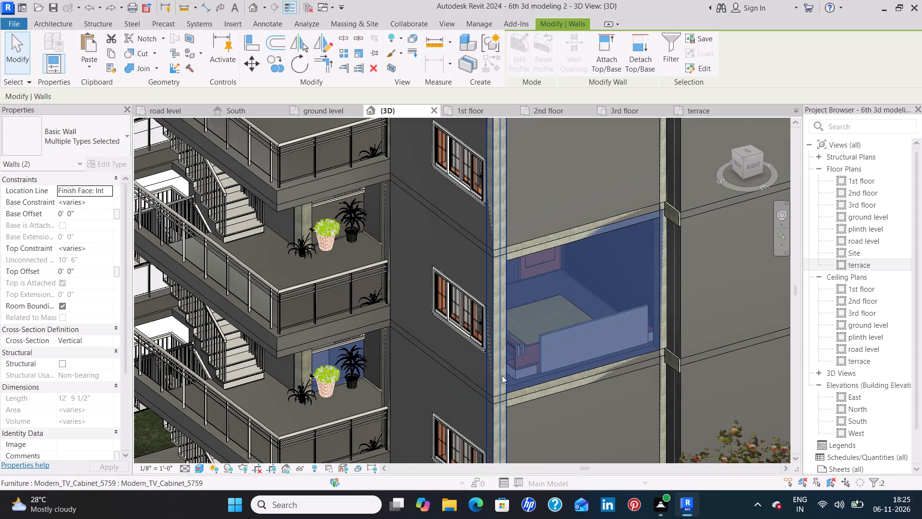
{"action": "type", "text": "sa"}
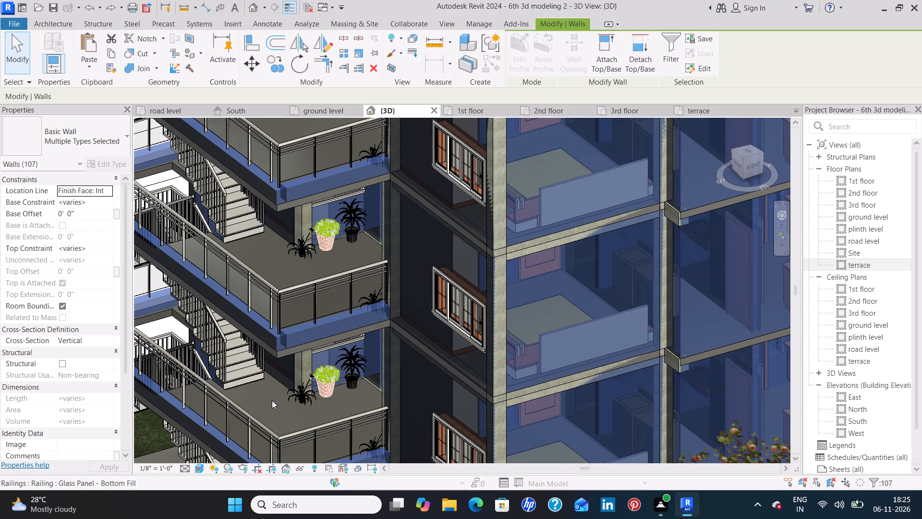
Remove the front terrace parapet walls, the rooftop stair room walls and the adjoining side parapet from the wall selection.
{"action": "middle_click_drag", "start_coordinate": [272, 400], "coordinate": [339, 426], "text": "shift"}
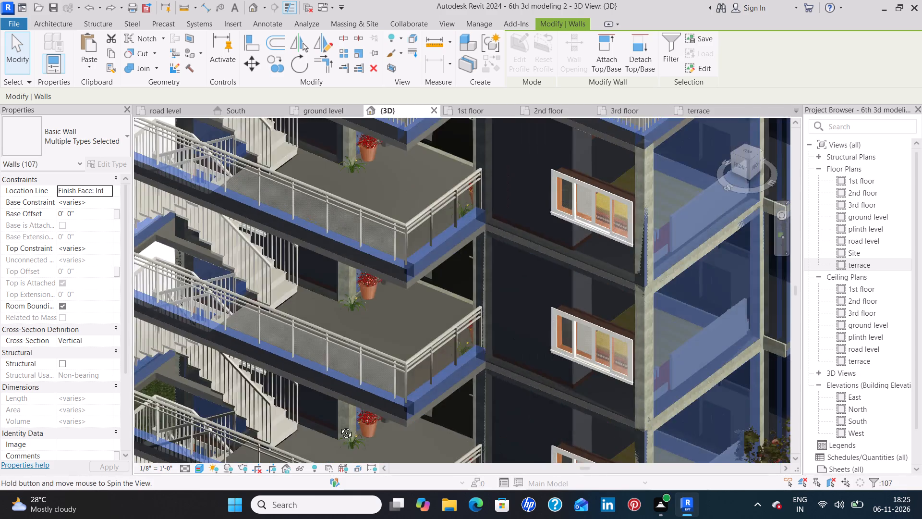
{"action": "middle_click_drag", "start_coordinate": [339, 426], "coordinate": [364, 433], "text": "shift"}
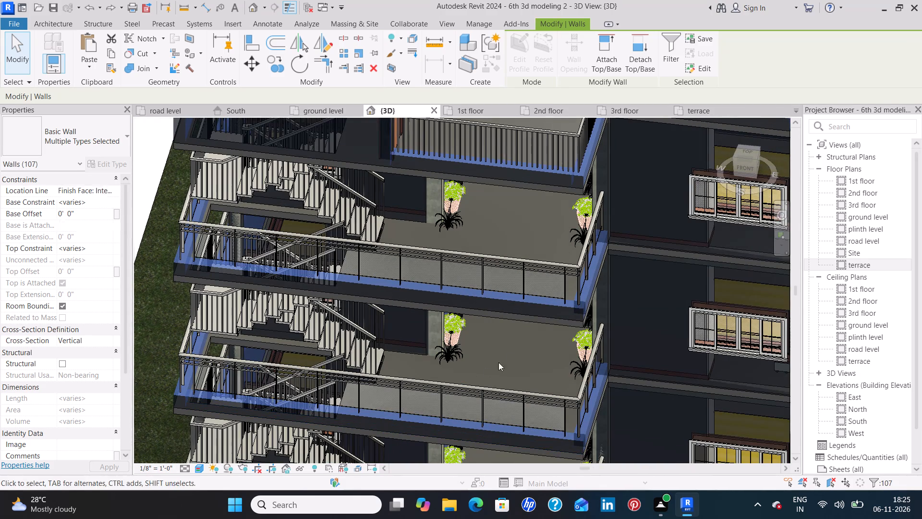
{"action": "middle_click_drag", "start_coordinate": [517, 349], "coordinate": [507, 396]}
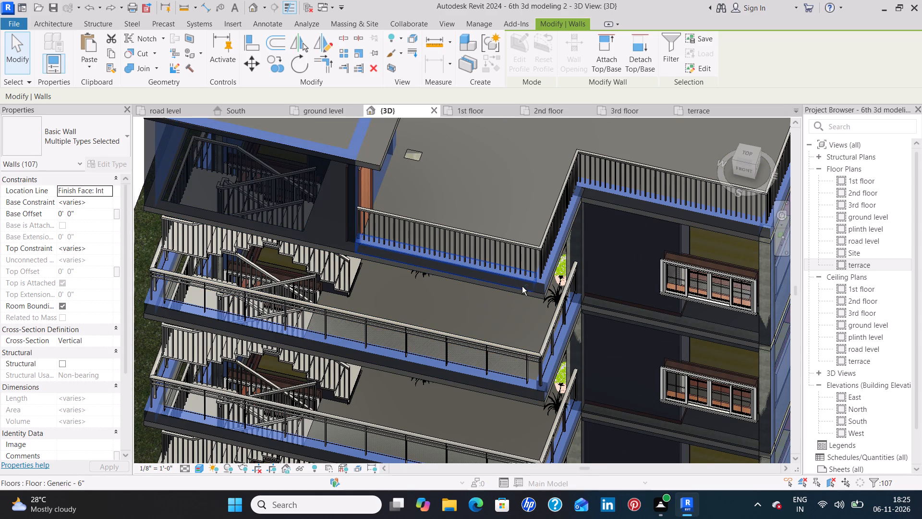
{"action": "left_click", "coordinate": [537, 283], "text": "shift"}
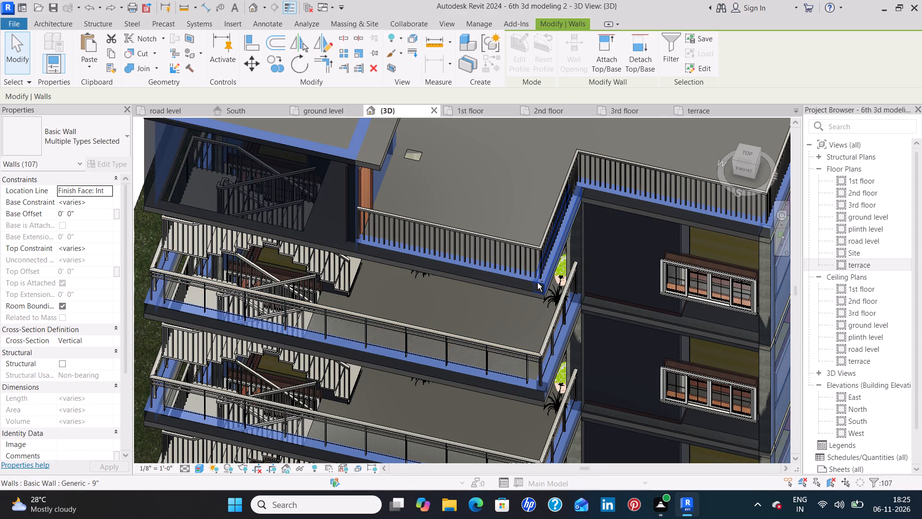
{"action": "left_click", "coordinate": [522, 282], "text": "shift"}
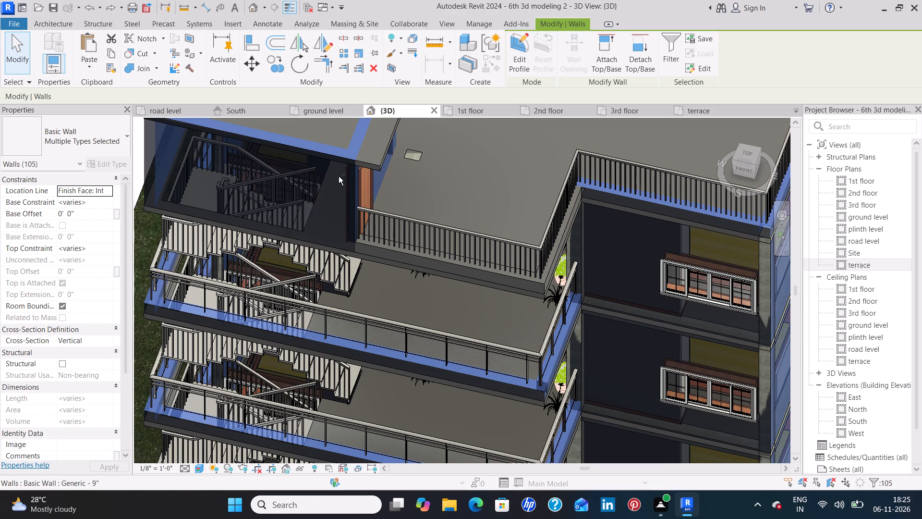
{"action": "left_click", "coordinate": [333, 148], "text": "shift"}
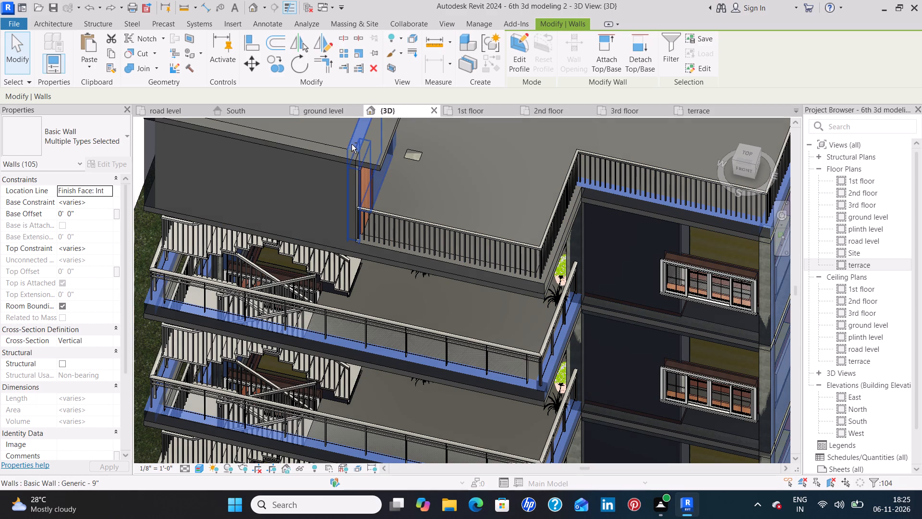
{"action": "left_click", "coordinate": [356, 141], "text": "shift"}
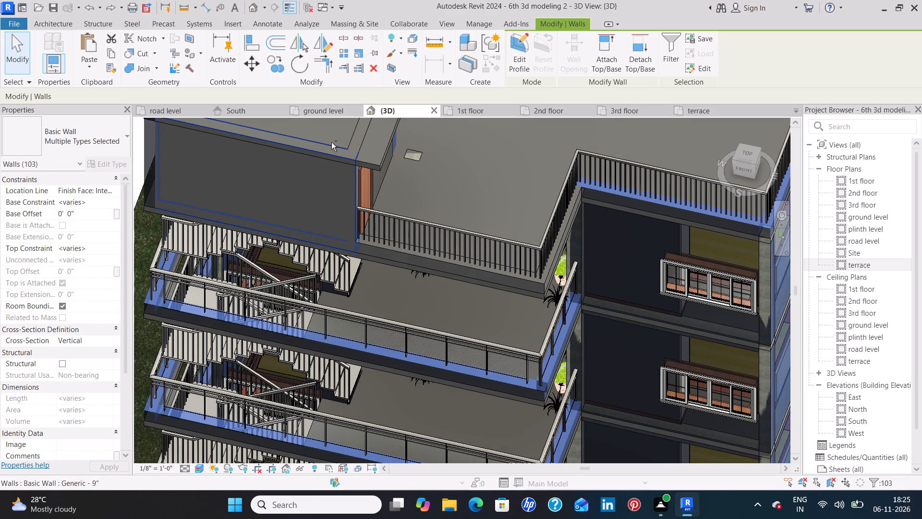
{"action": "middle_click_drag", "start_coordinate": [332, 141], "coordinate": [328, 278]}
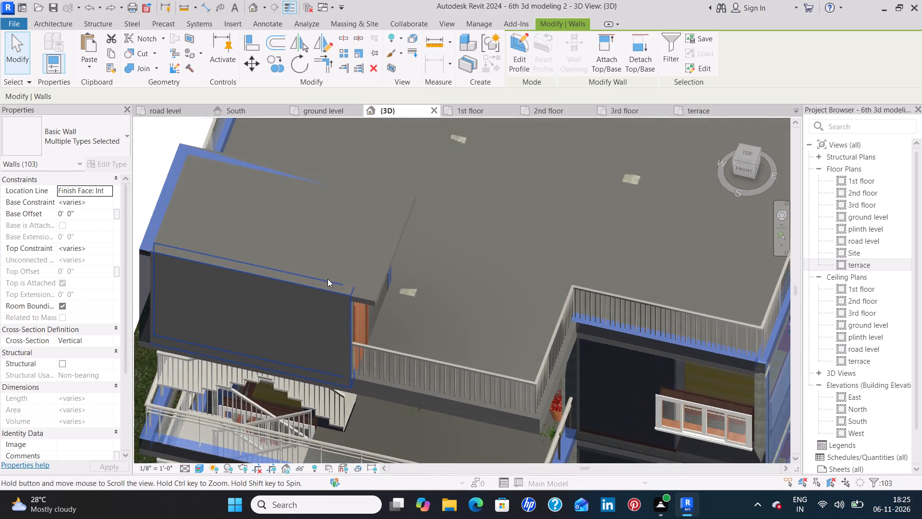
{"action": "left_click", "coordinate": [165, 198], "text": "shift"}
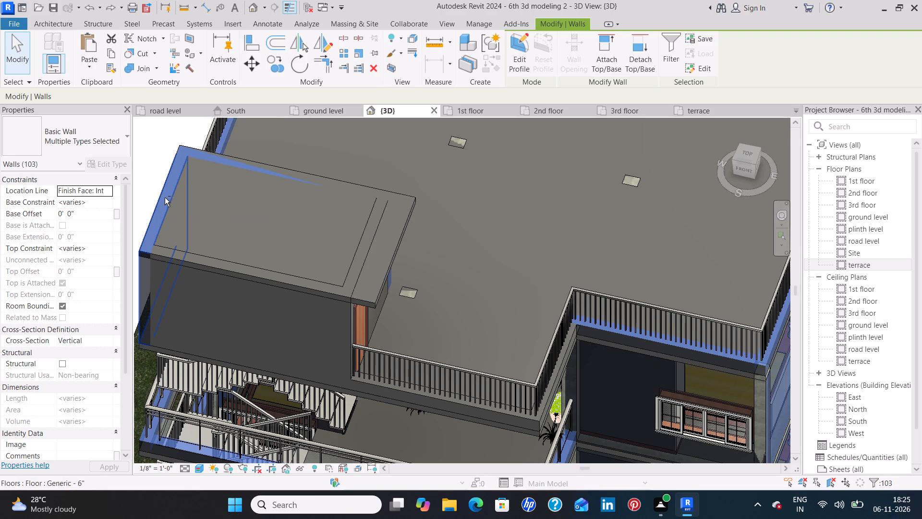
{"action": "left_click", "coordinate": [214, 159], "text": "shift"}
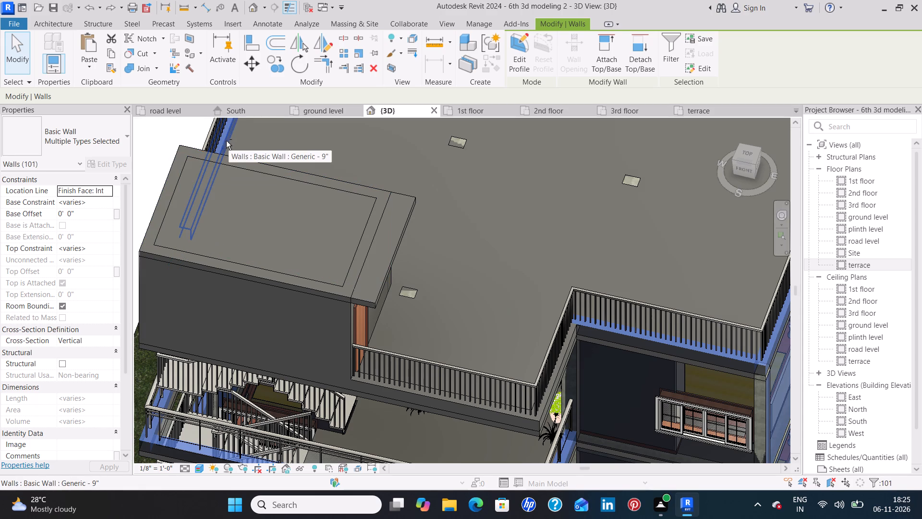
{"action": "left_click", "coordinate": [225, 140], "text": "shift"}
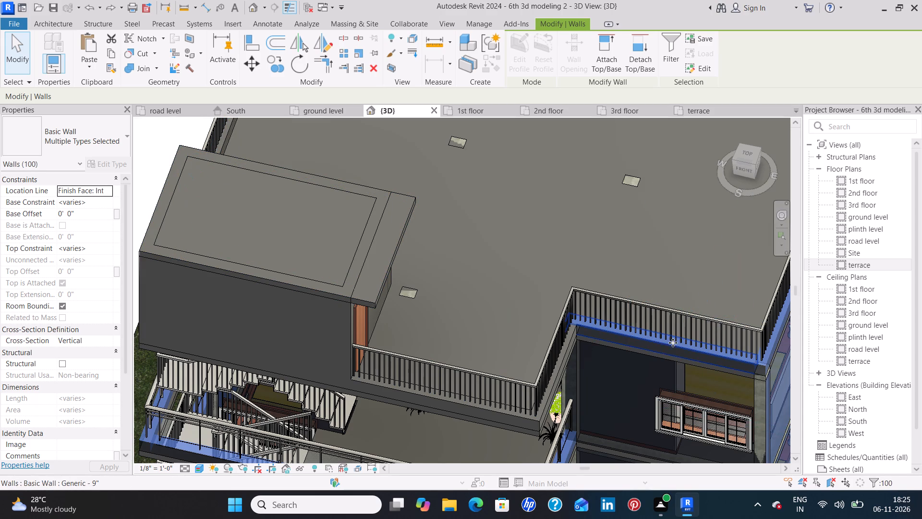
{"action": "left_click", "coordinate": [627, 336], "text": "shift"}
Remove the remaining terrace parapet walls along the building's stepped right side and back from the wall selection.
{"action": "scroll", "coordinate": [675, 291], "scroll_direction": "down", "scroll_amount": 4}
{"action": "middle_click_drag", "start_coordinate": [694, 268], "coordinate": [643, 291]}
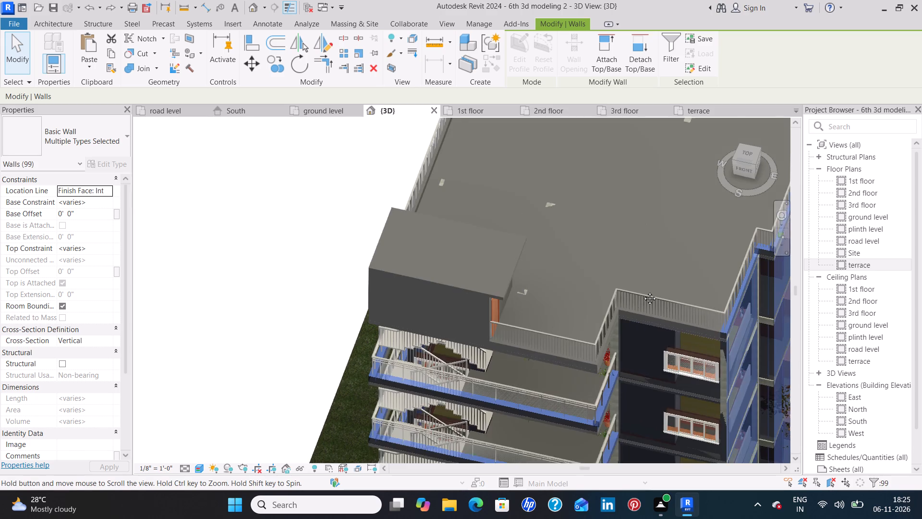
{"action": "middle_click_drag", "start_coordinate": [643, 291], "coordinate": [491, 375]}
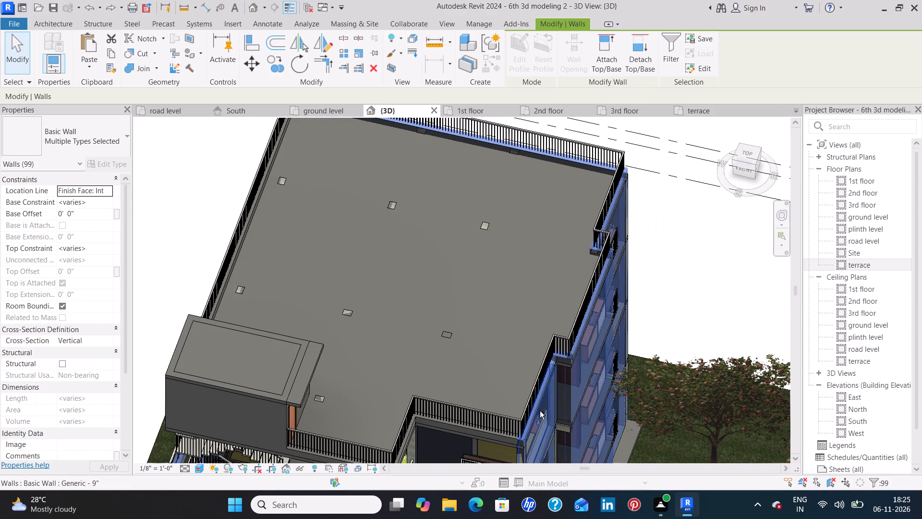
{"action": "left_click", "coordinate": [526, 434], "text": "shift"}
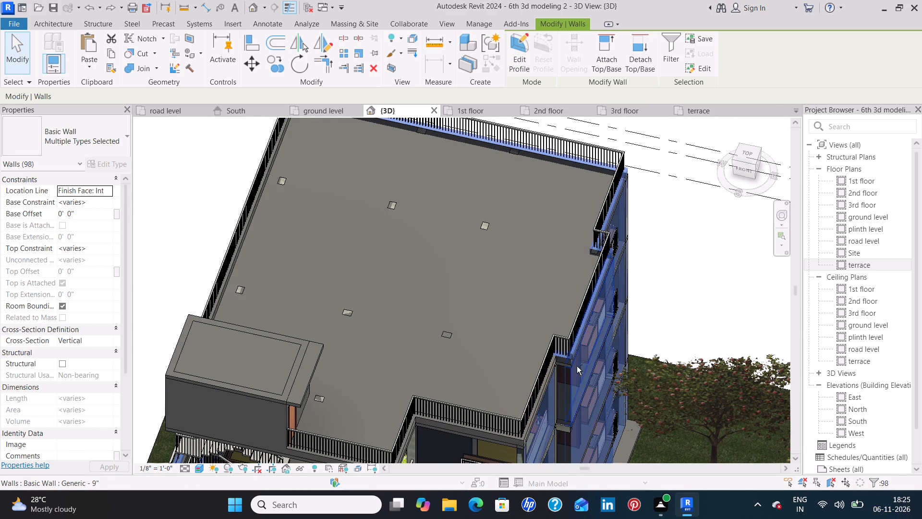
{"action": "left_click", "coordinate": [565, 360], "text": "shift"}
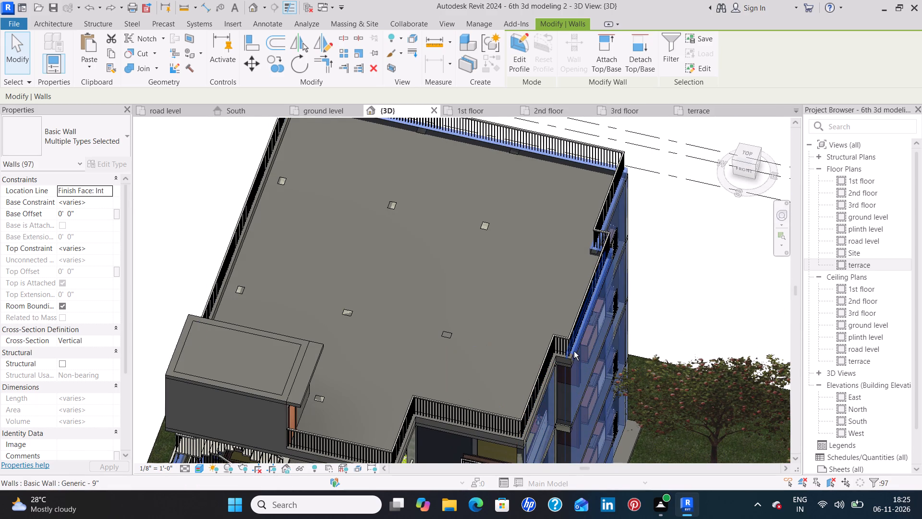
{"action": "left_click", "coordinate": [574, 351], "text": "shift"}
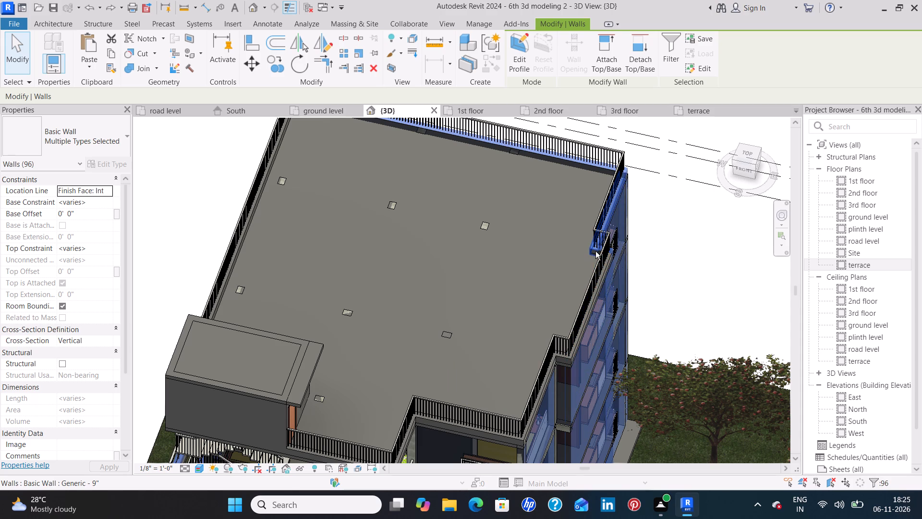
{"action": "left_click", "coordinate": [595, 251], "text": "shift"}
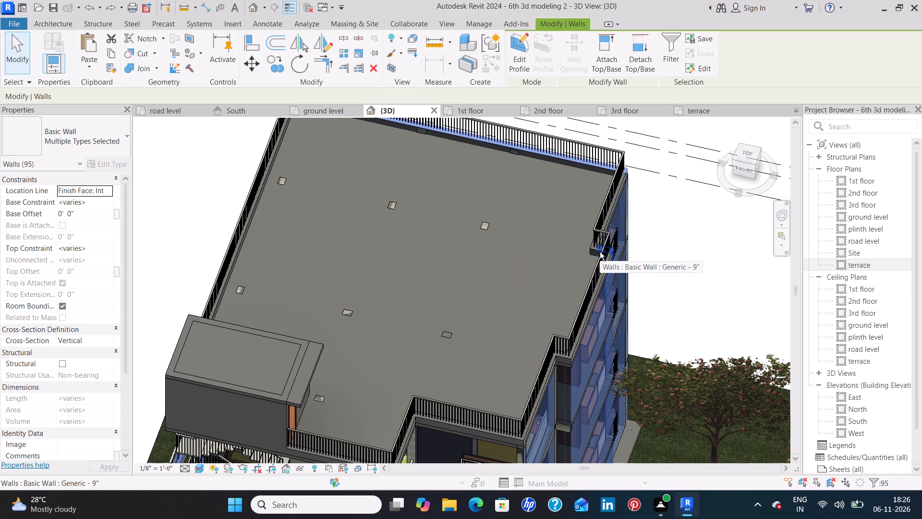
{"action": "left_click", "coordinate": [601, 252], "text": "shift"}
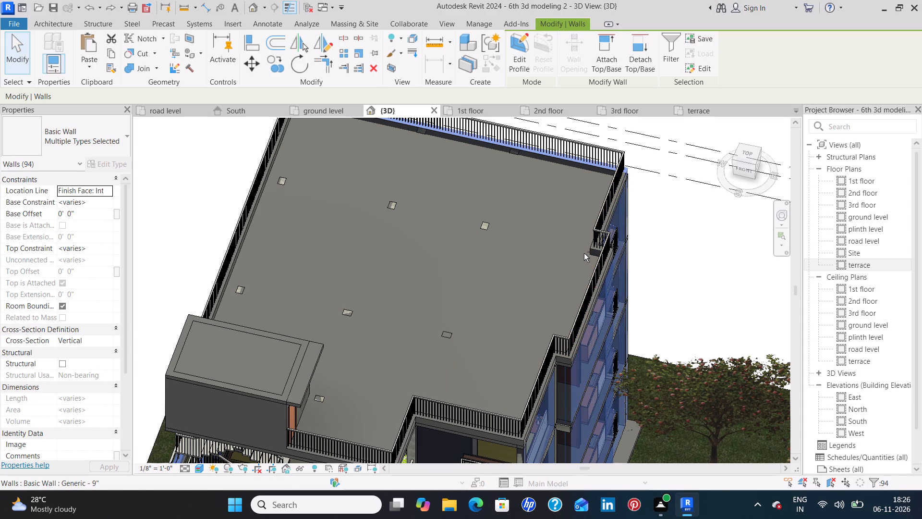
{"action": "left_click", "coordinate": [587, 165], "text": "shift"}
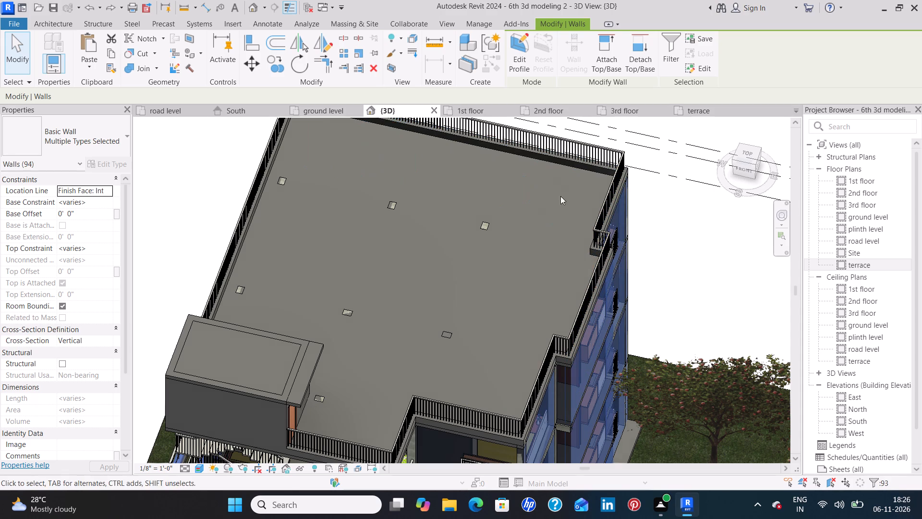
Examine the terrace, front facade, balconies and right side to check which walls are still selected.
{"action": "scroll", "coordinate": [509, 268], "scroll_direction": "down", "scroll_amount": 3}
{"action": "middle_click_drag", "start_coordinate": [467, 336], "coordinate": [467, 336]}
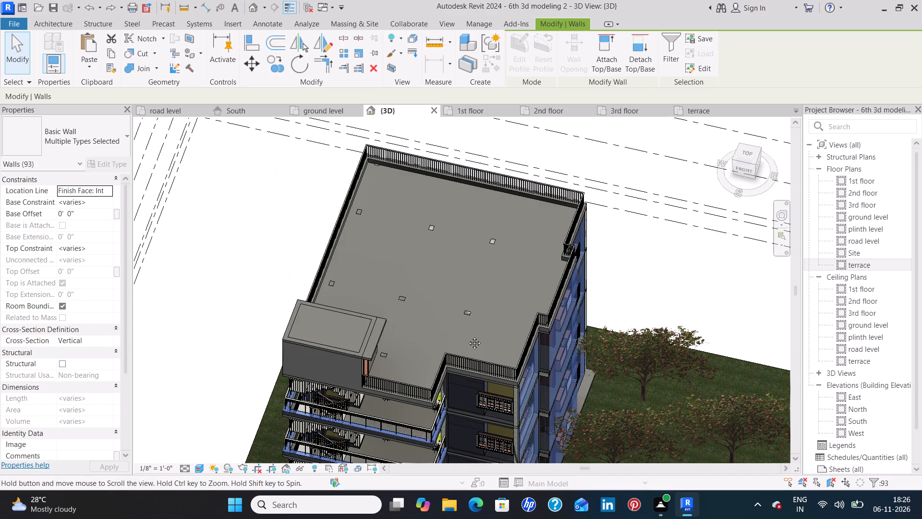
{"action": "middle_click_drag", "start_coordinate": [467, 336], "coordinate": [469, 328]}
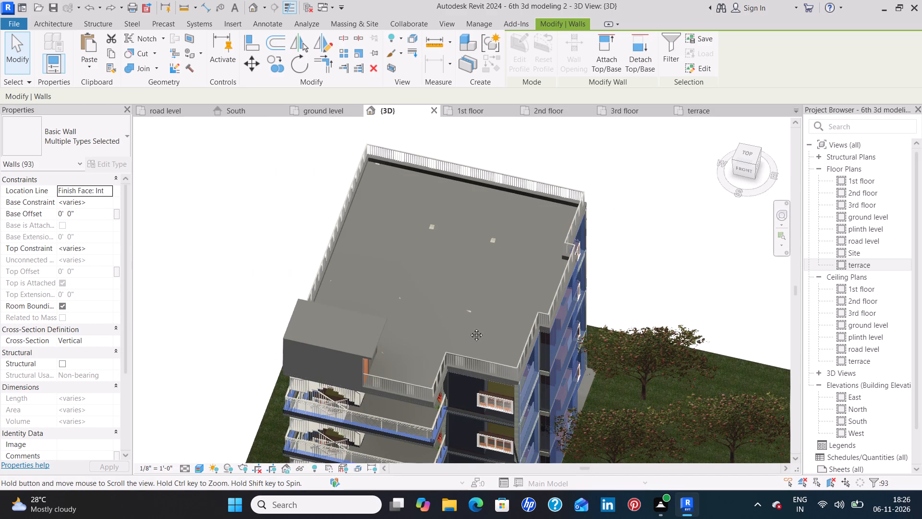
{"action": "middle_click_drag", "start_coordinate": [469, 328], "coordinate": [501, 200]}
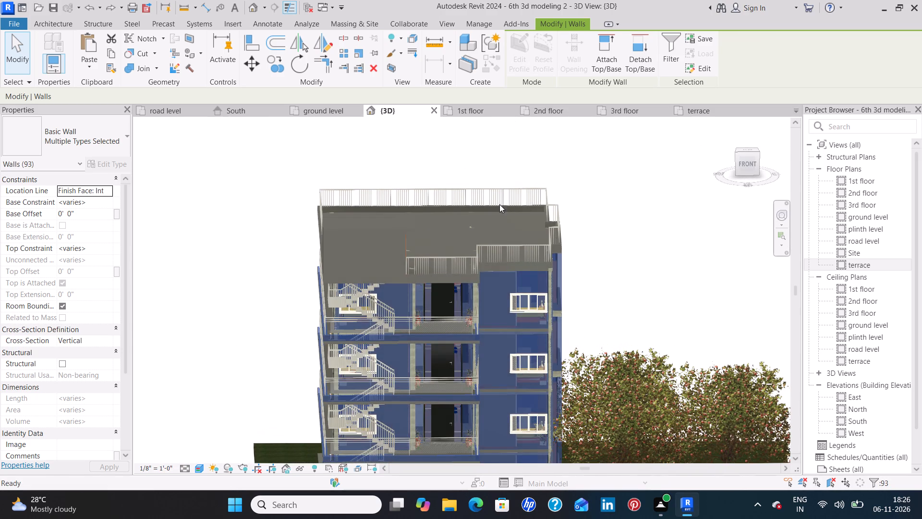
{"action": "scroll", "coordinate": [463, 359], "scroll_direction": "up", "scroll_amount": 4}
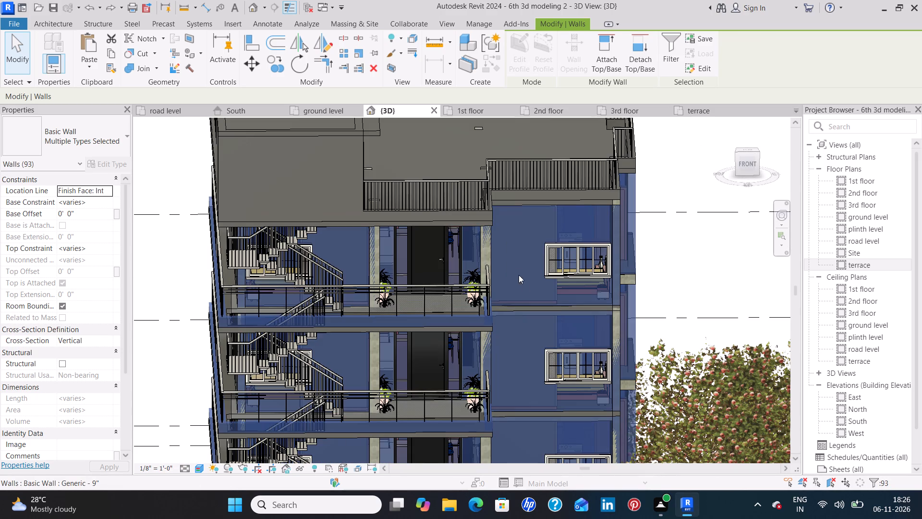
{"action": "middle_click_drag", "start_coordinate": [451, 161], "coordinate": [452, 161], "text": "shift"}
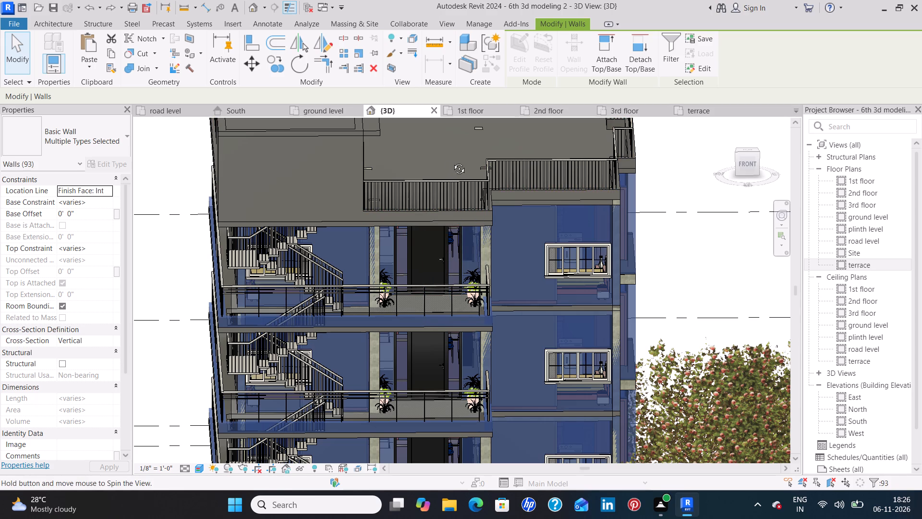
{"action": "middle_click_drag", "start_coordinate": [452, 161], "coordinate": [438, 206], "text": "shift"}
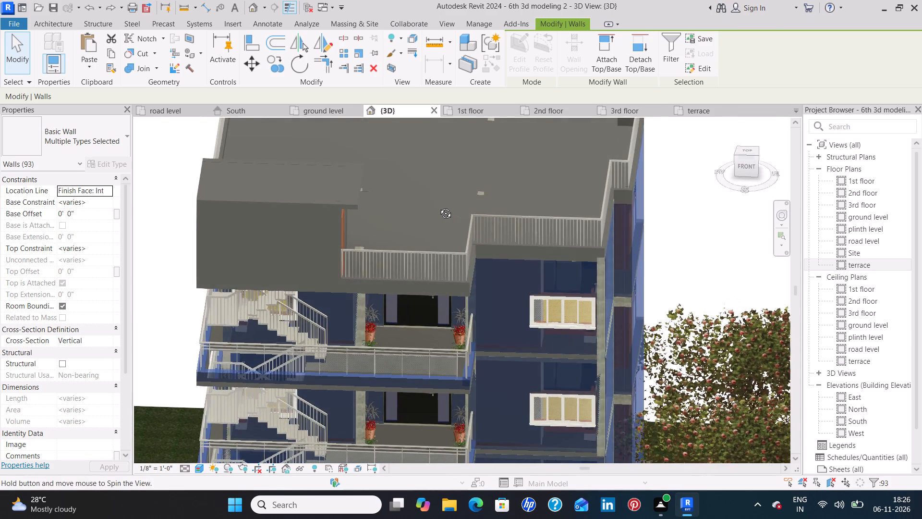
{"action": "middle_click_drag", "start_coordinate": [438, 206], "coordinate": [418, 210], "text": "shift"}
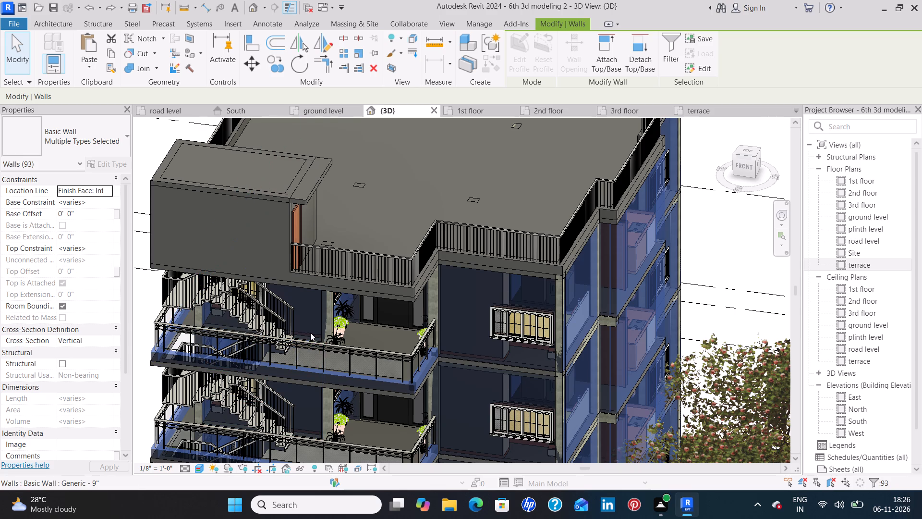
Remove the three low parapet walls of the uppermost balcony below the terrace from the wall selection.
{"action": "middle_click_drag", "start_coordinate": [379, 338], "coordinate": [390, 340], "text": "shift"}
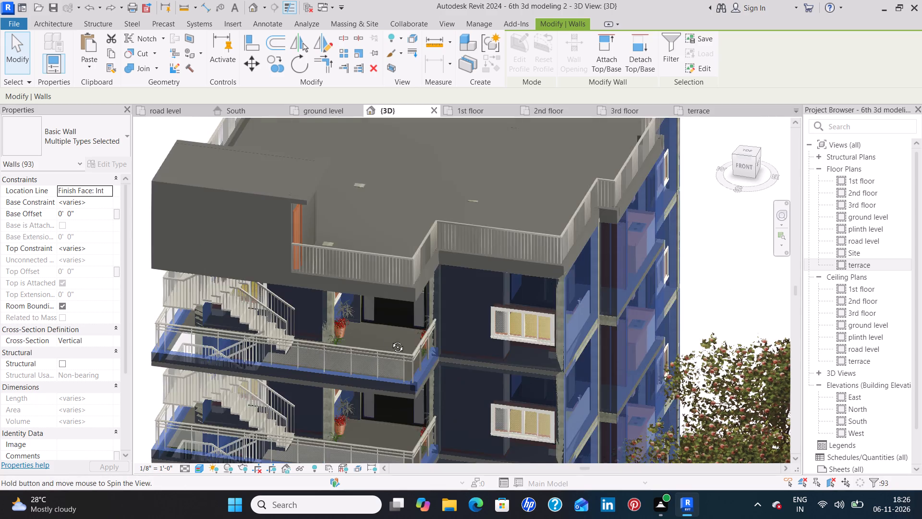
{"action": "middle_click_drag", "start_coordinate": [390, 340], "coordinate": [410, 361], "text": "shift"}
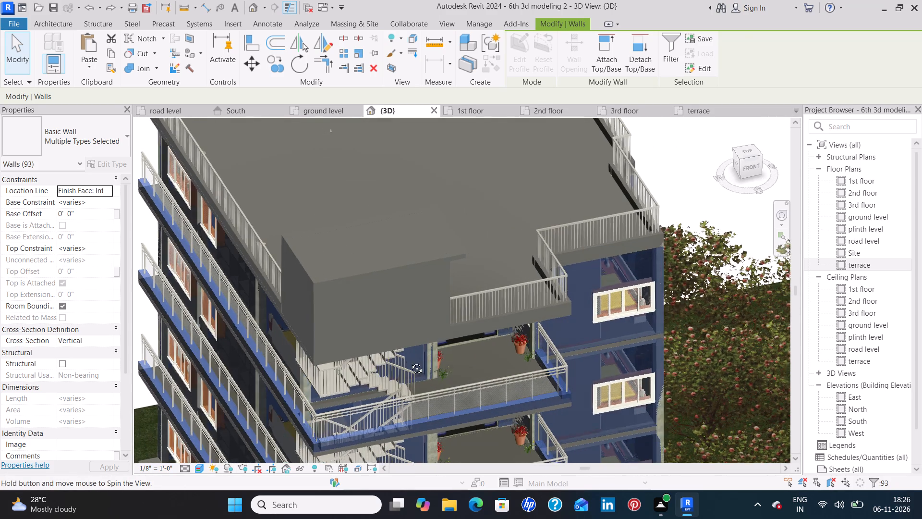
{"action": "middle_click_drag", "start_coordinate": [410, 361], "coordinate": [381, 361], "text": "shift"}
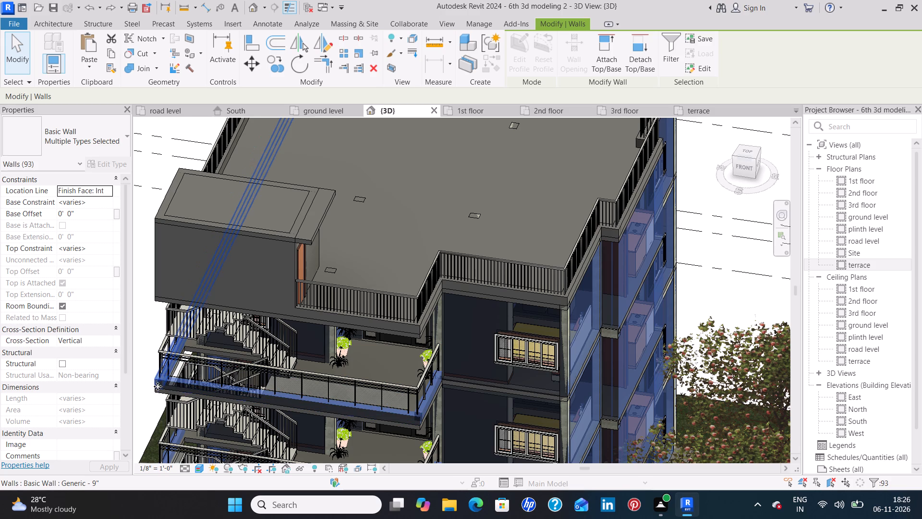
{"action": "left_click", "coordinate": [158, 382], "text": "shift"}
{"action": "left_click", "coordinate": [184, 386], "text": "shift"}
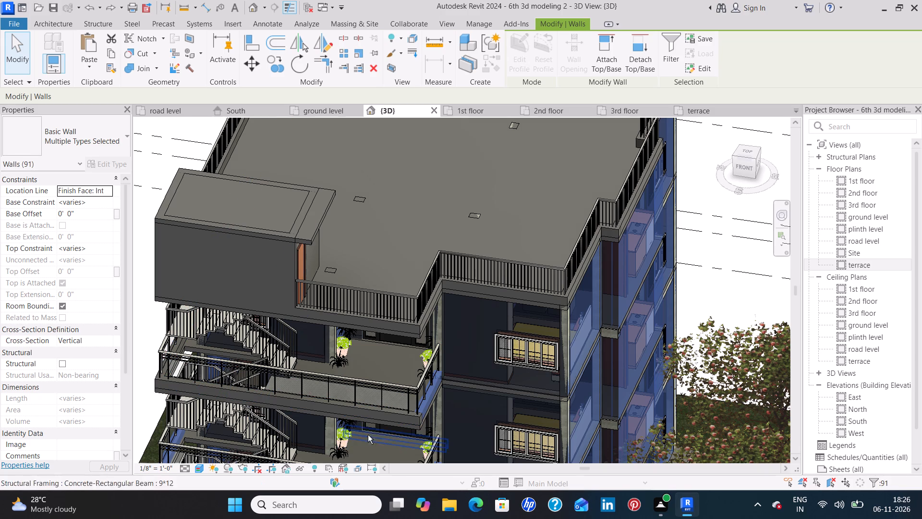
{"action": "left_click", "coordinate": [424, 409], "text": "shift"}
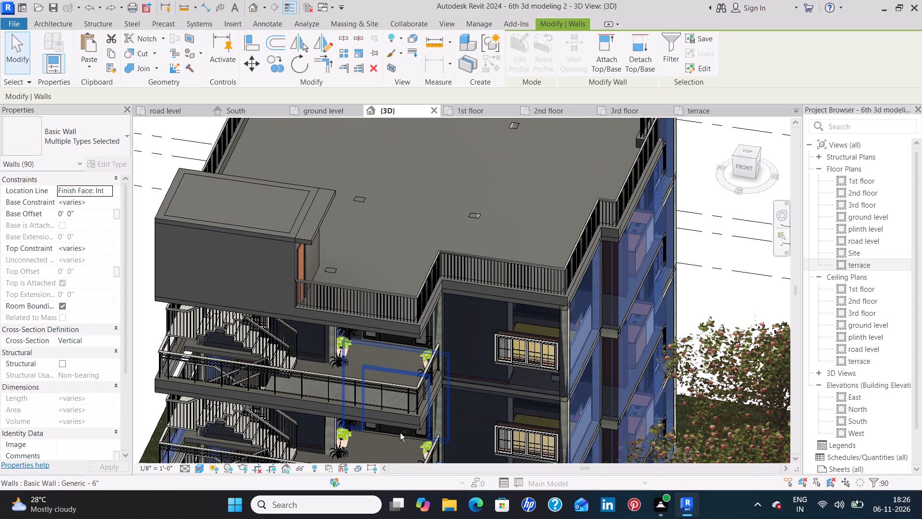
Remove the low parapet walls of the two lower balconies from the wall selection.
{"action": "middle_click_drag", "start_coordinate": [386, 442], "coordinate": [381, 448]}
{"action": "middle_click_drag", "start_coordinate": [400, 434], "coordinate": [441, 256]}
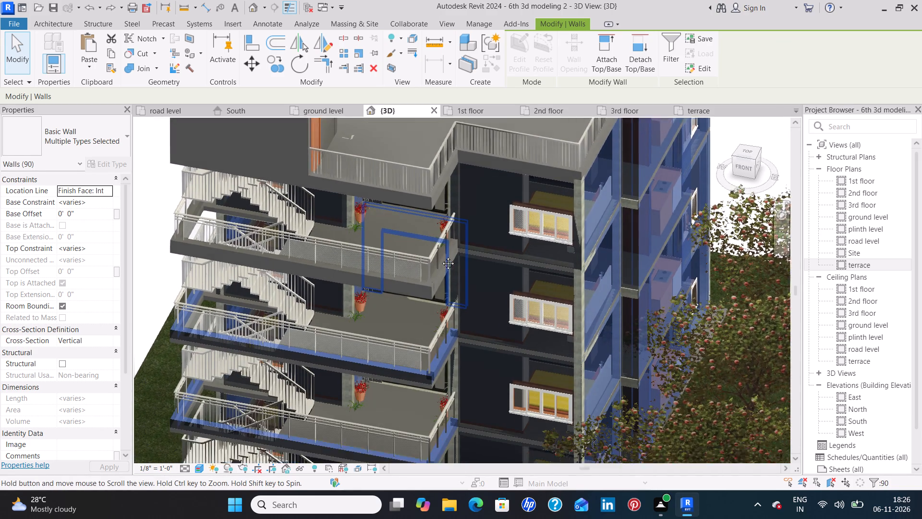
{"action": "middle_click_drag", "start_coordinate": [441, 256], "coordinate": [460, 221]}
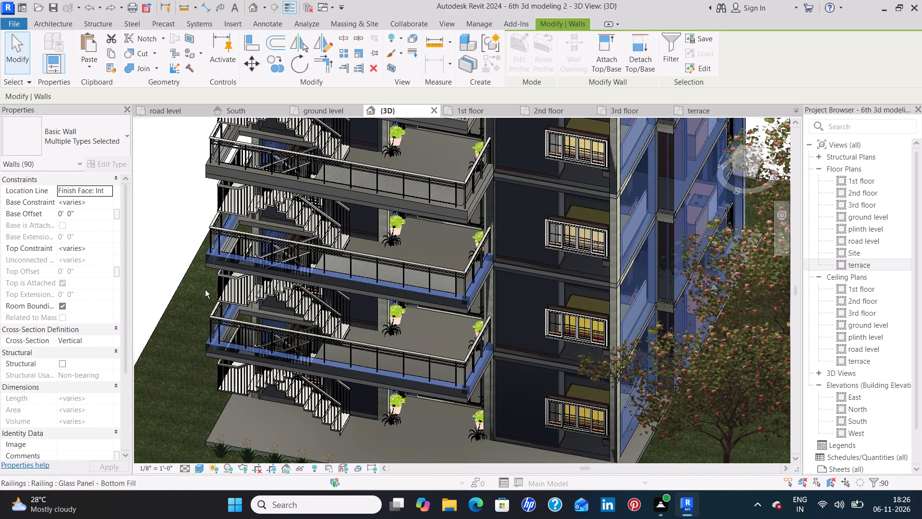
{"action": "left_click", "coordinate": [208, 258], "text": "shift"}
{"action": "left_click", "coordinate": [236, 259], "text": "shift"}
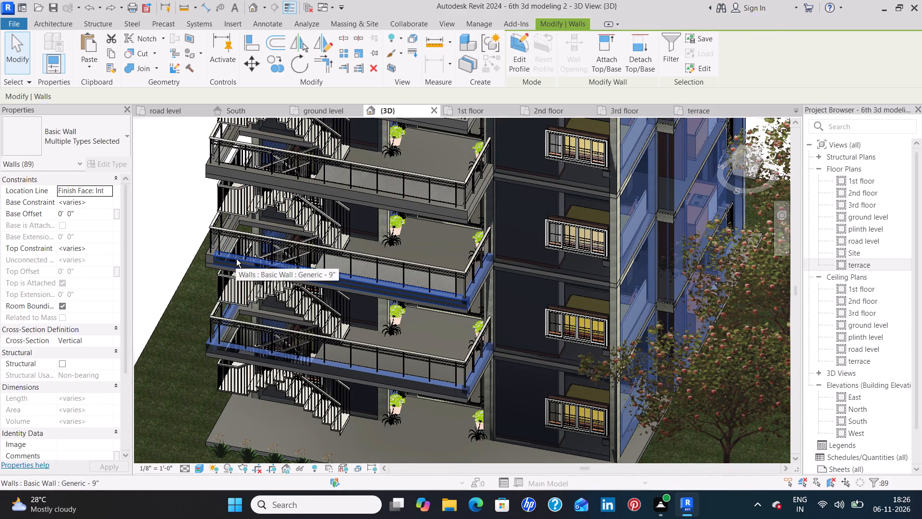
{"action": "left_click", "coordinate": [474, 291], "text": "shift"}
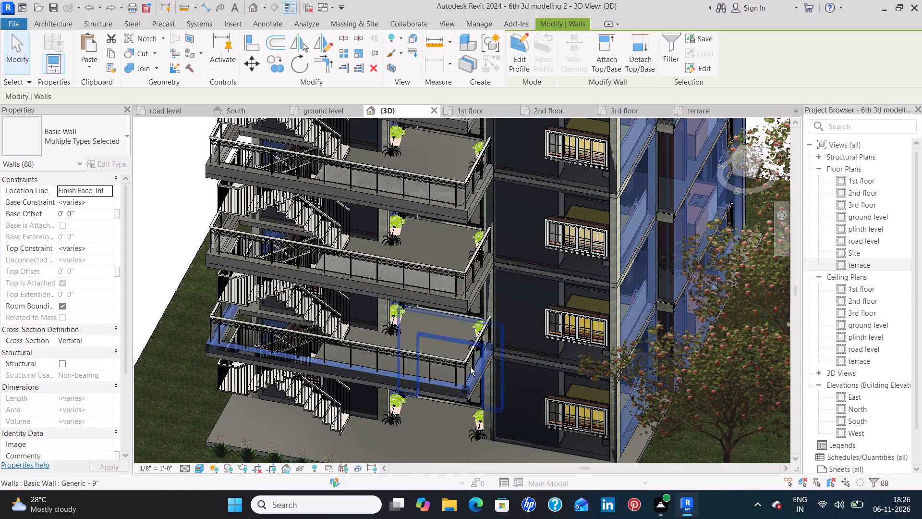
{"action": "left_click", "coordinate": [469, 384], "text": "shift"}
{"action": "left_click", "coordinate": [447, 387], "text": "shift"}
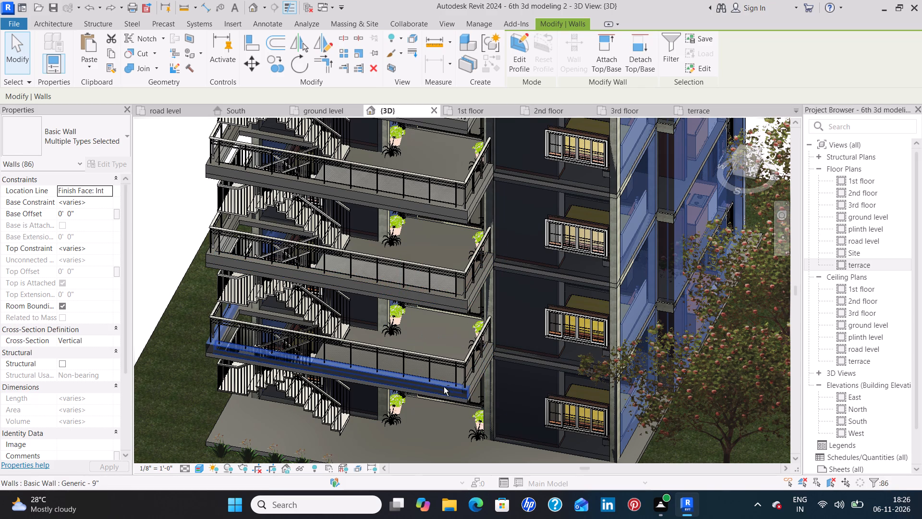
{"action": "left_click", "coordinate": [206, 347], "text": "shift"}
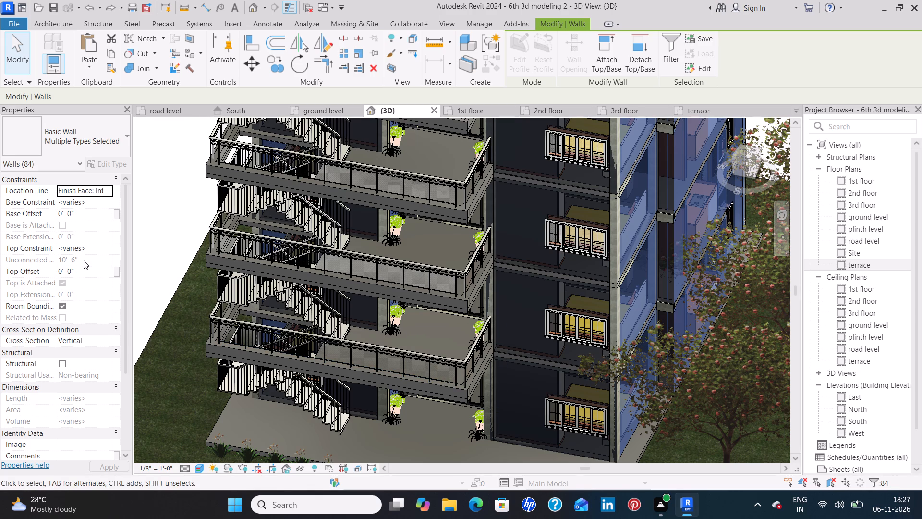
Set the selected walls' top constraint to Unconnected with an unconnected height of 9' 6", and clear the selection.
{"action": "left_click", "coordinate": [105, 249]}
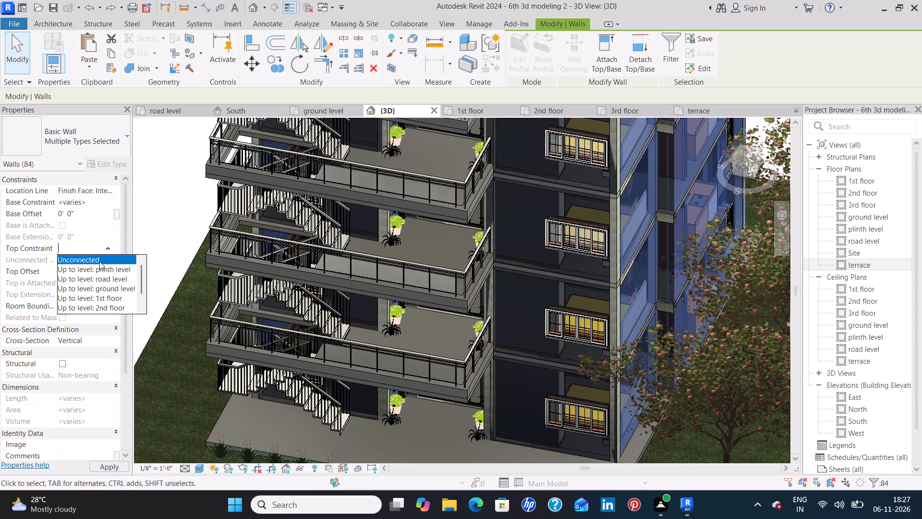
{"action": "left_click", "coordinate": [99, 261]}
{"action": "left_click", "coordinate": [86, 260]}
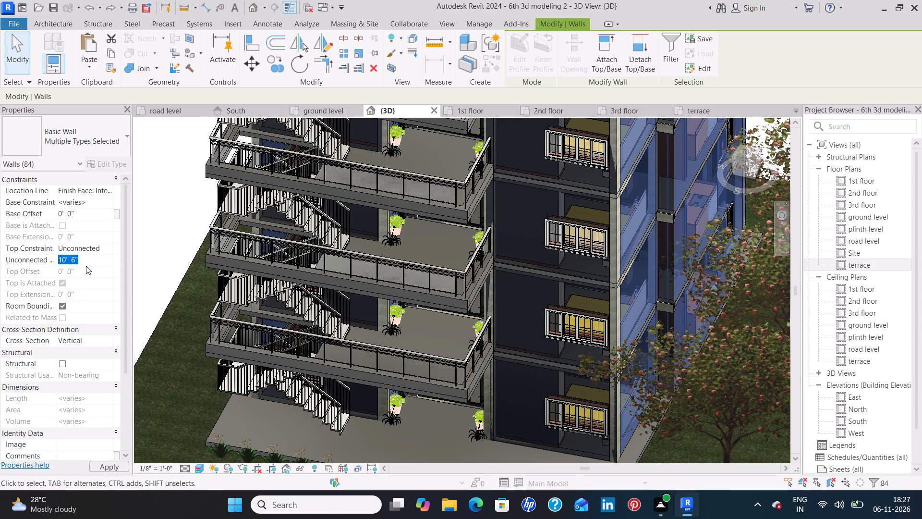
{"action": "key", "text": "BackSpace"}
{"action": "type", "text": "9'"}
{"action": "type", "text": "6''"}
{"action": "key", "text": "Return"}
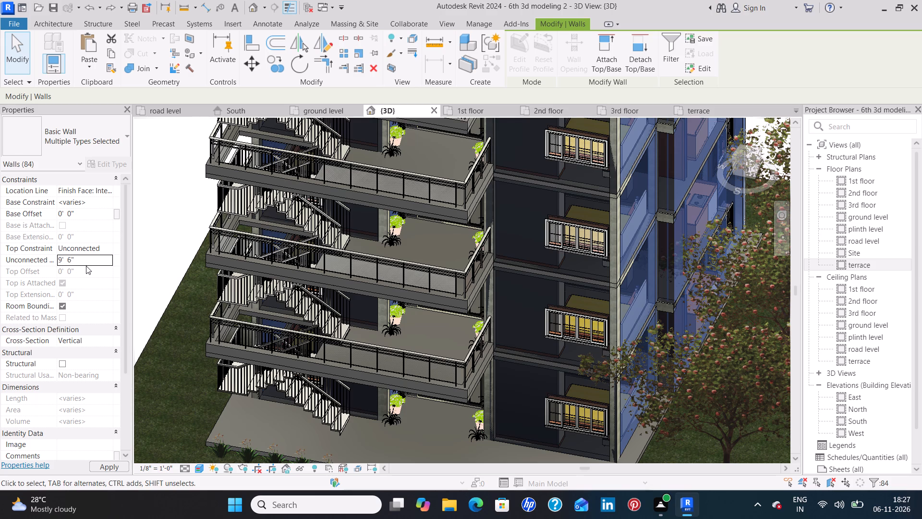
{"action": "left_click", "coordinate": [109, 470]}
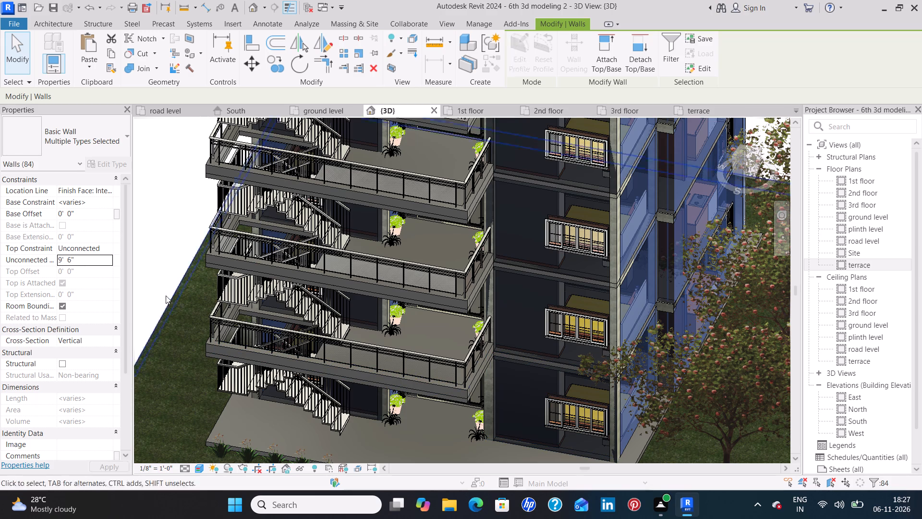
{"action": "left_click", "coordinate": [155, 274]}
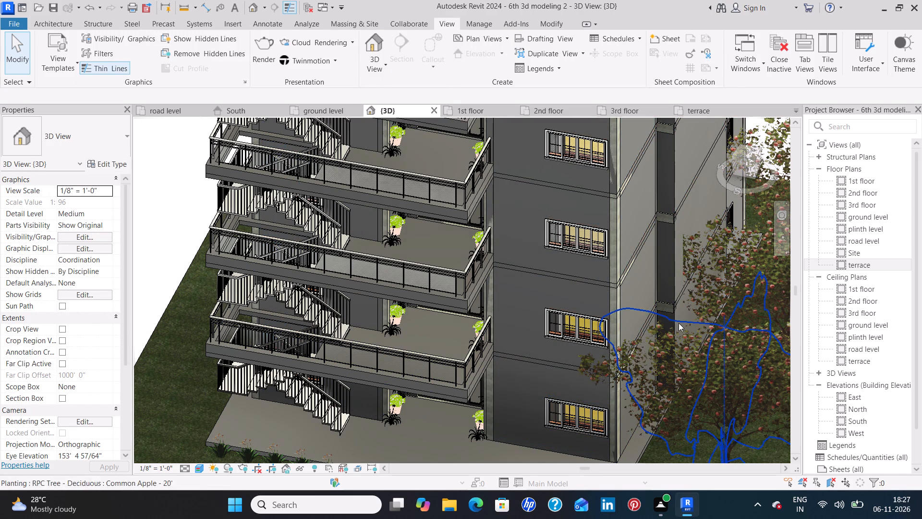
Select all instances of the Generic - 9" wall type, starting from the 1st-floor front wall beside the balcony.
{"action": "middle_click_drag", "start_coordinate": [652, 304], "coordinate": [527, 232], "text": "shift"}
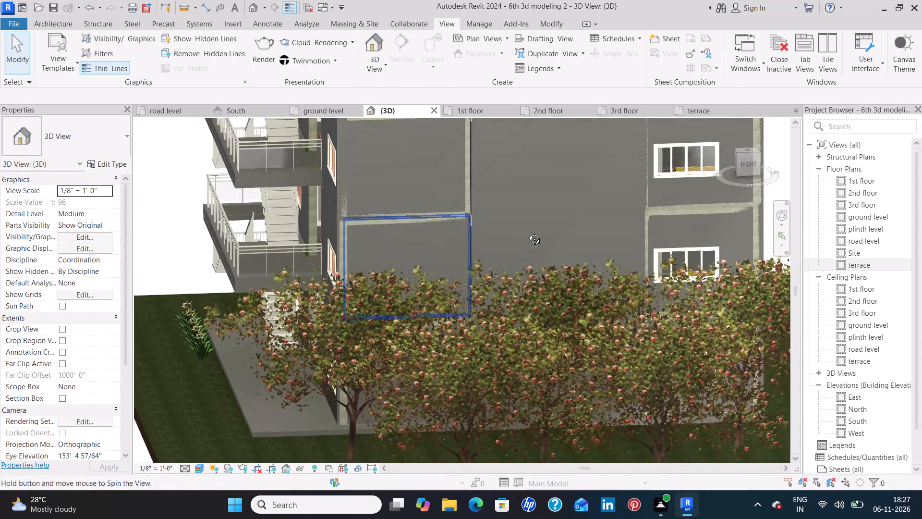
{"action": "middle_click_drag", "start_coordinate": [527, 232], "coordinate": [646, 198], "text": "shift"}
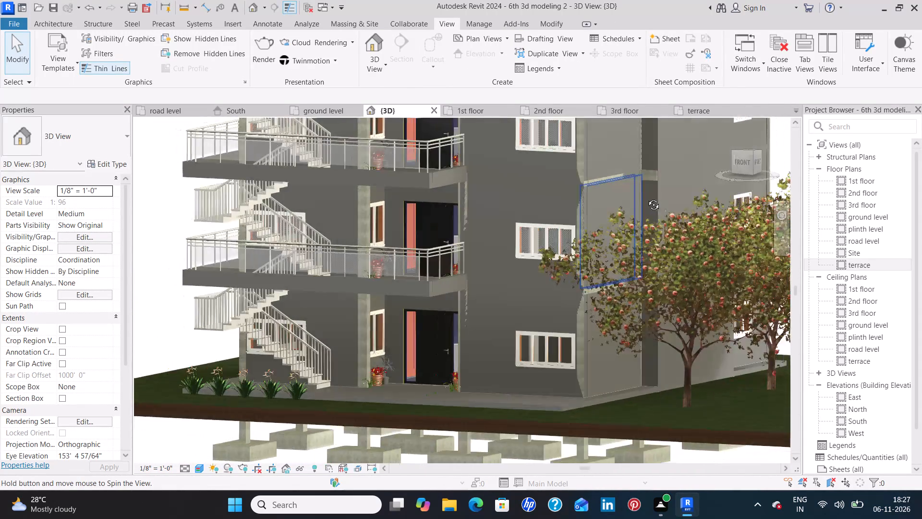
{"action": "middle_click_drag", "start_coordinate": [646, 198], "coordinate": [644, 254], "text": "shift"}
{"action": "scroll", "coordinate": [643, 255], "scroll_direction": "up", "scroll_amount": 1, "text": "shift"}
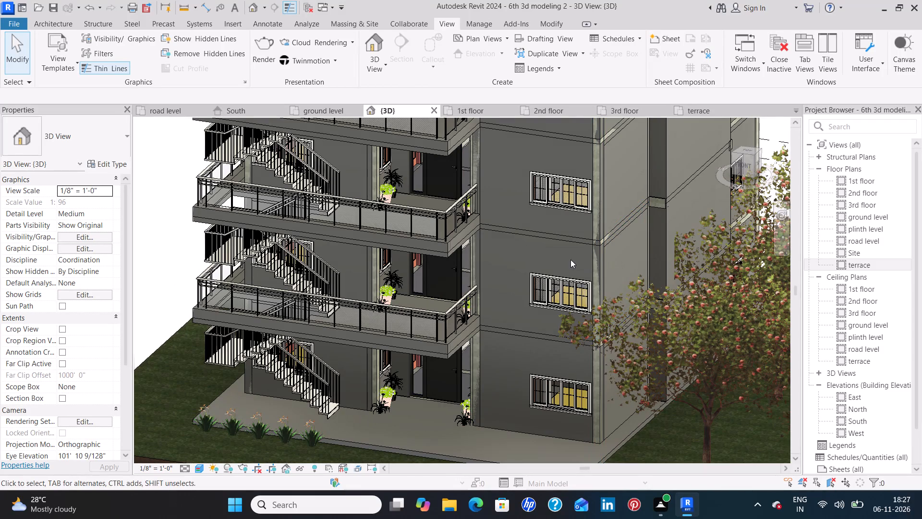
{"action": "left_click", "coordinate": [582, 246]}
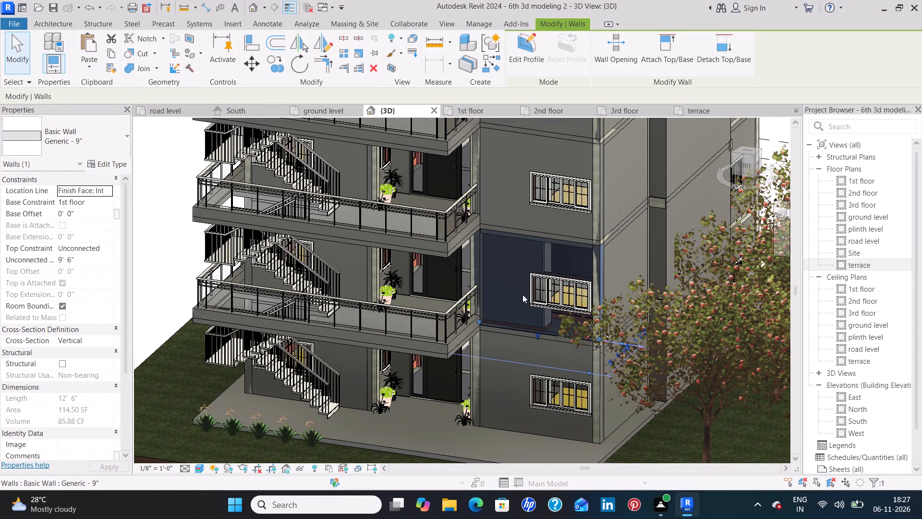
{"action": "middle_click_drag", "start_coordinate": [512, 303], "coordinate": [529, 243], "text": "shift"}
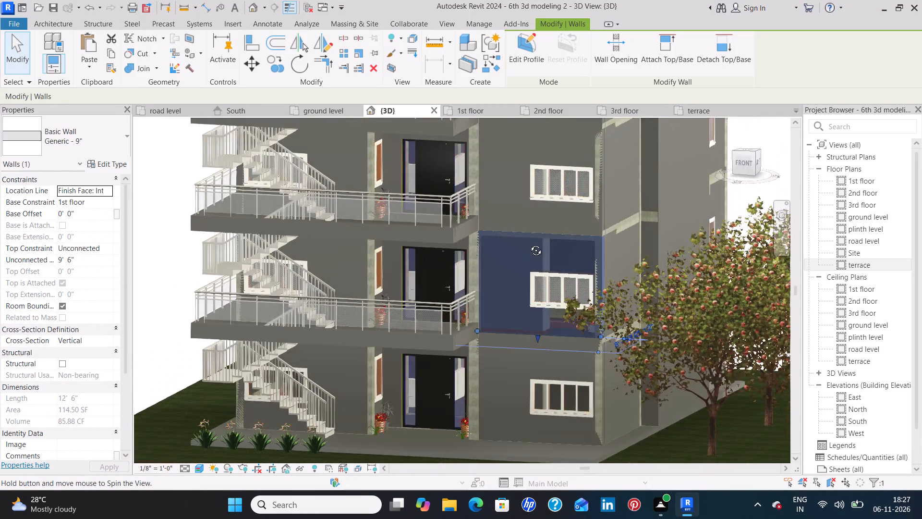
{"action": "middle_click_drag", "start_coordinate": [529, 243], "coordinate": [536, 226], "text": "shift"}
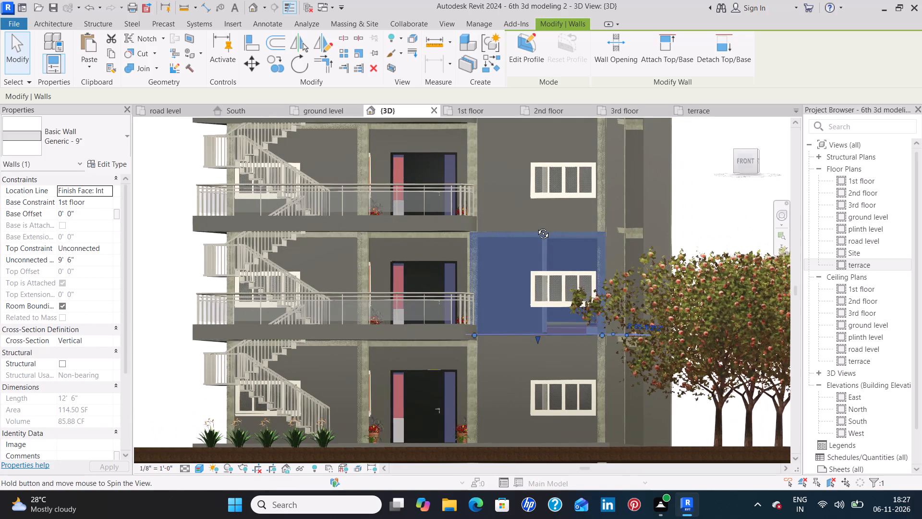
{"action": "middle_click_drag", "start_coordinate": [536, 226], "coordinate": [532, 235], "text": "shift"}
{"action": "scroll", "coordinate": [549, 240], "scroll_direction": "up", "scroll_amount": 8}
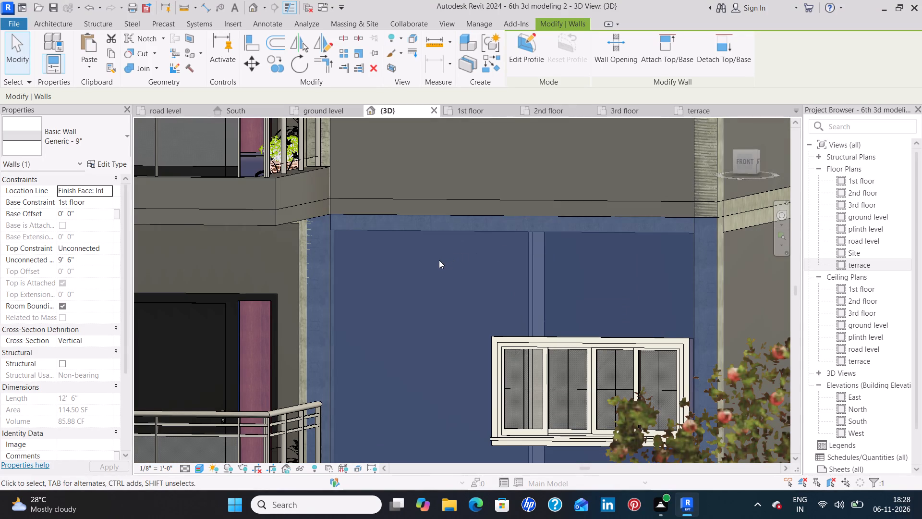
{"action": "scroll", "coordinate": [439, 260], "scroll_direction": "down", "scroll_amount": 6}
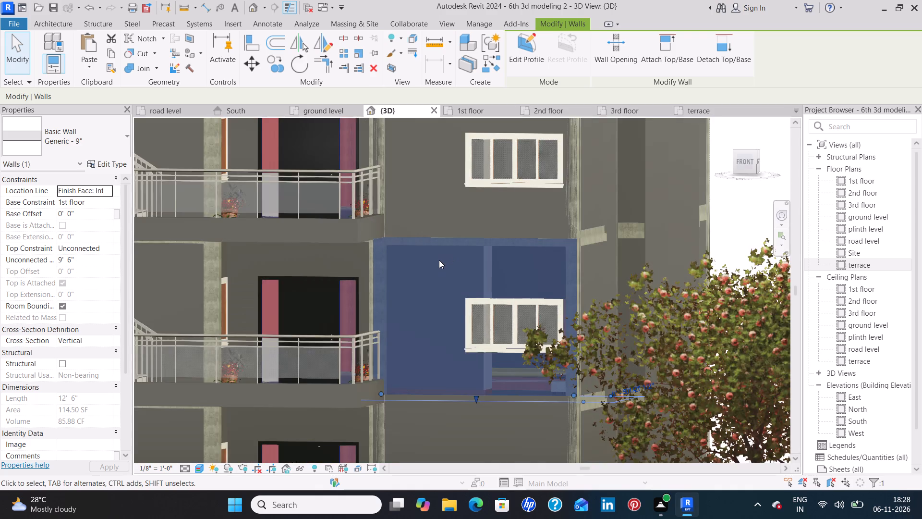
{"action": "scroll", "coordinate": [439, 260], "scroll_direction": "down", "scroll_amount": 2}
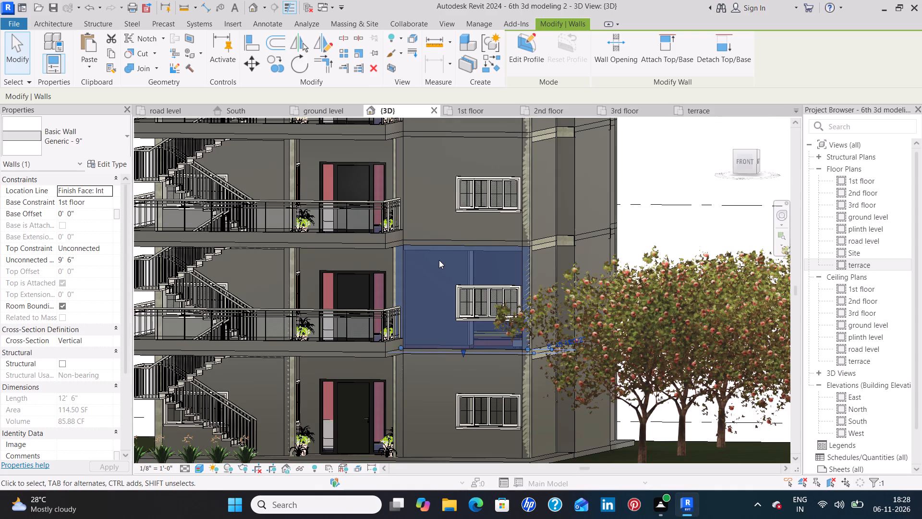
{"action": "type", "text": "sa"}
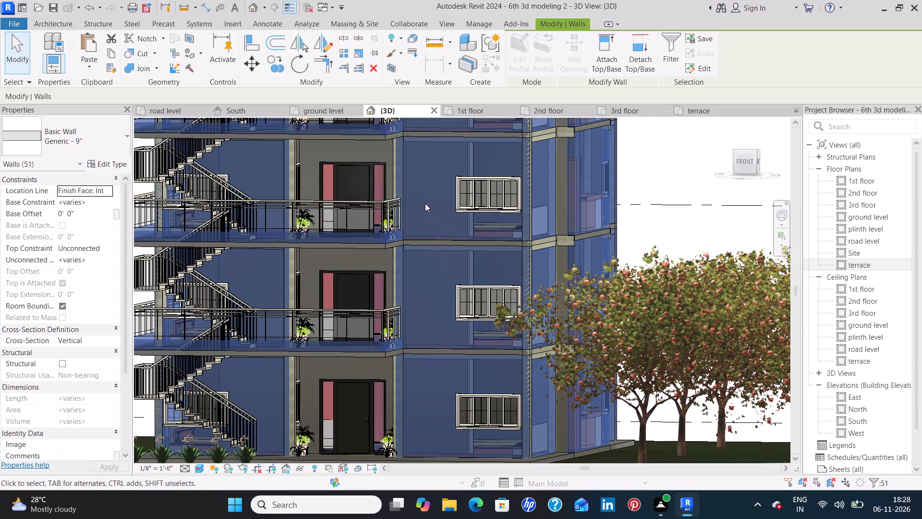
Remove the four rooftop stair room walls from the Generic - 9" wall selection.
{"action": "middle_click_drag", "start_coordinate": [425, 203], "coordinate": [397, 408], "text": "shift"}
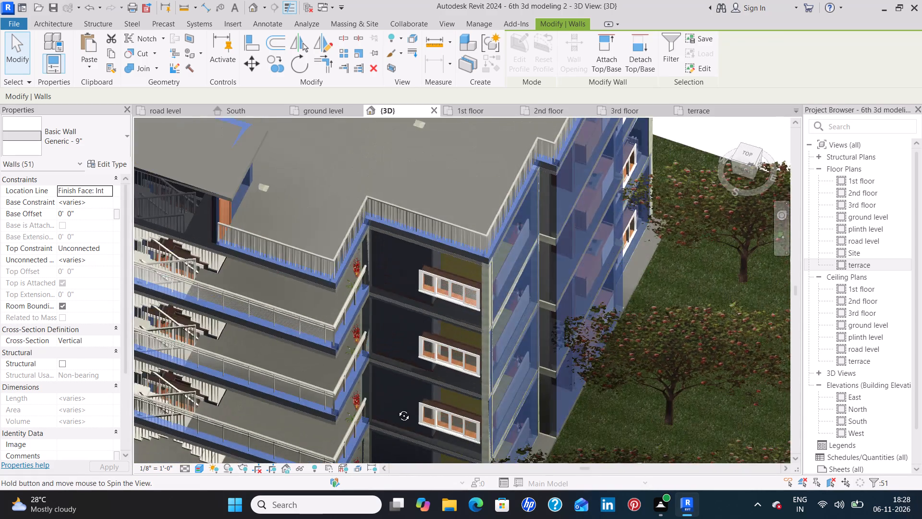
{"action": "middle_click_drag", "start_coordinate": [397, 408], "coordinate": [390, 432], "text": "shift"}
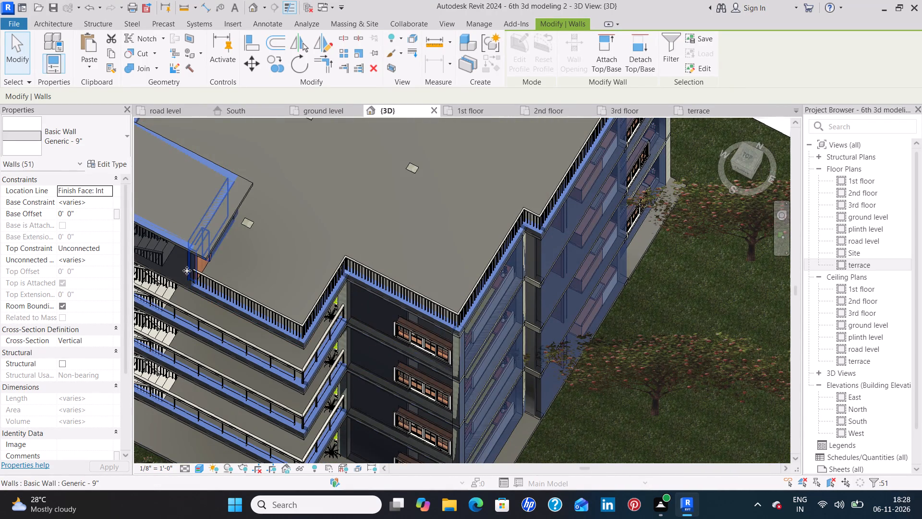
{"action": "left_click", "coordinate": [182, 263], "text": "shift"}
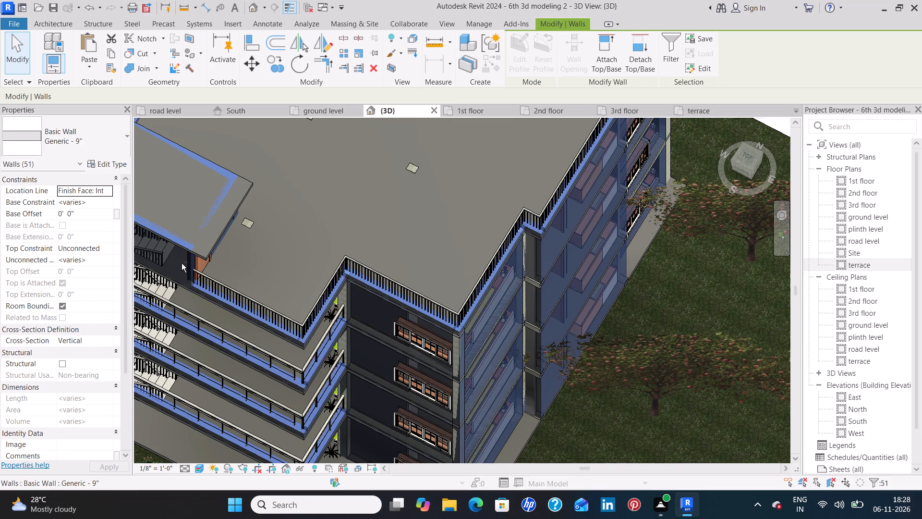
{"action": "left_click", "coordinate": [187, 242], "text": "shift"}
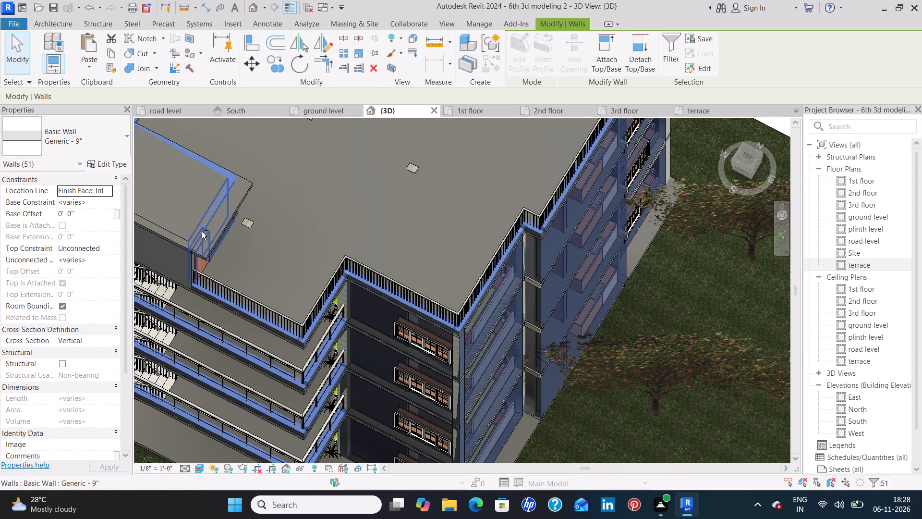
{"action": "left_click", "coordinate": [204, 229], "text": "shift"}
{"action": "left_click", "coordinate": [223, 174], "text": "shift"}
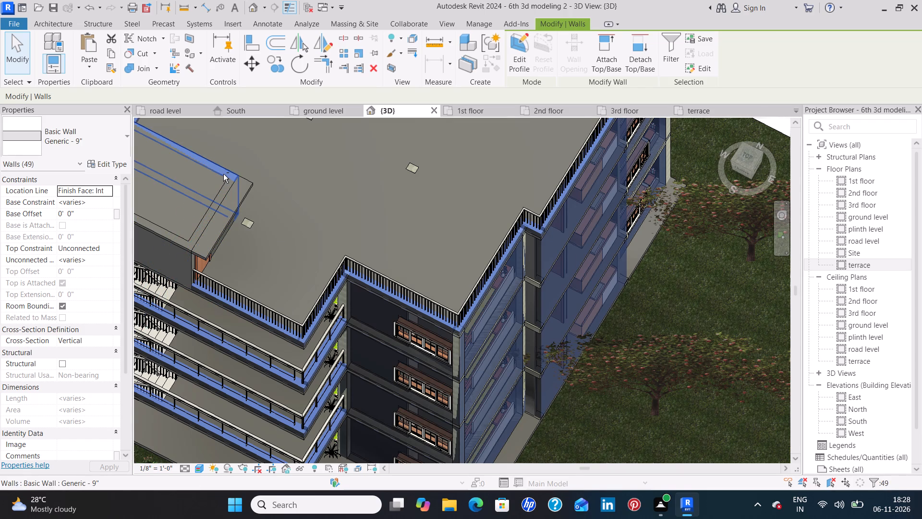
{"action": "middle_click_drag", "start_coordinate": [284, 171], "coordinate": [393, 212]}
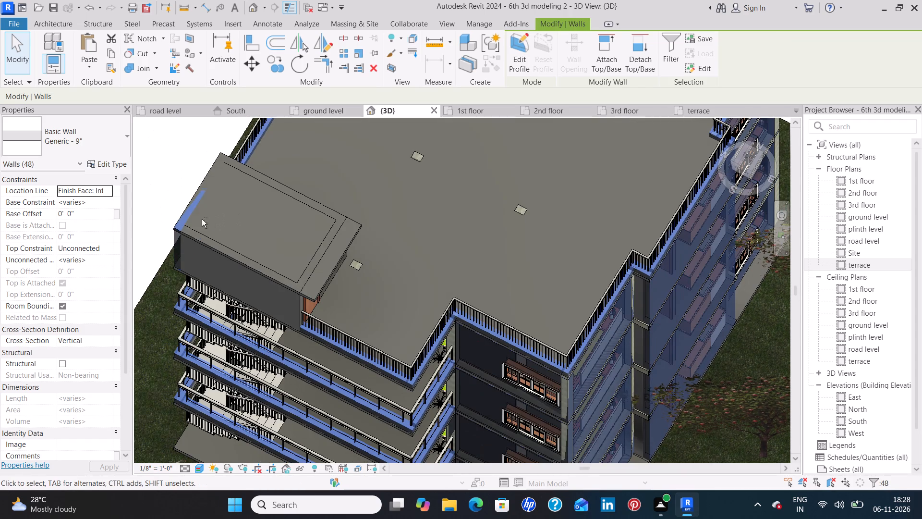
{"action": "left_click", "coordinate": [183, 222], "text": "shift"}
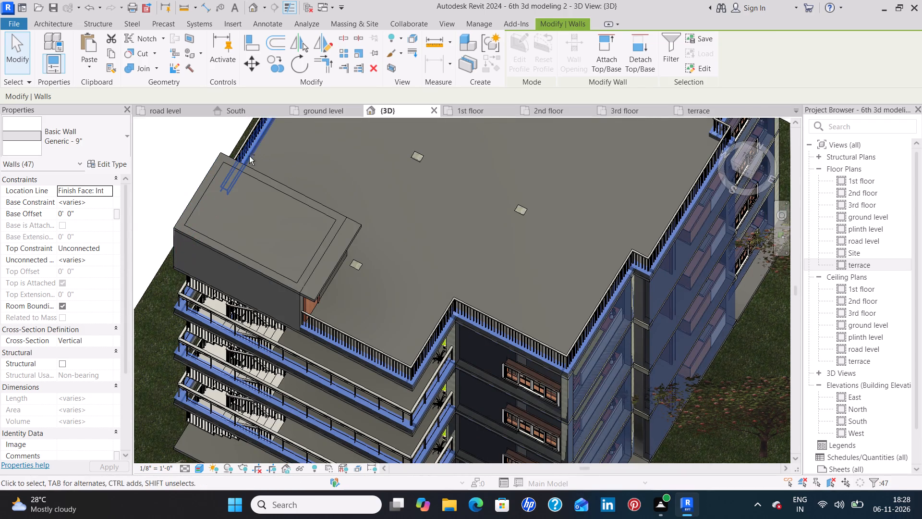
Remove the terrace parapet walls along the front and adjacent side edges from the Generic - 9" wall selection.
{"action": "left_click", "coordinate": [249, 156], "text": "shift"}
{"action": "left_click", "coordinate": [362, 365], "text": "shift"}
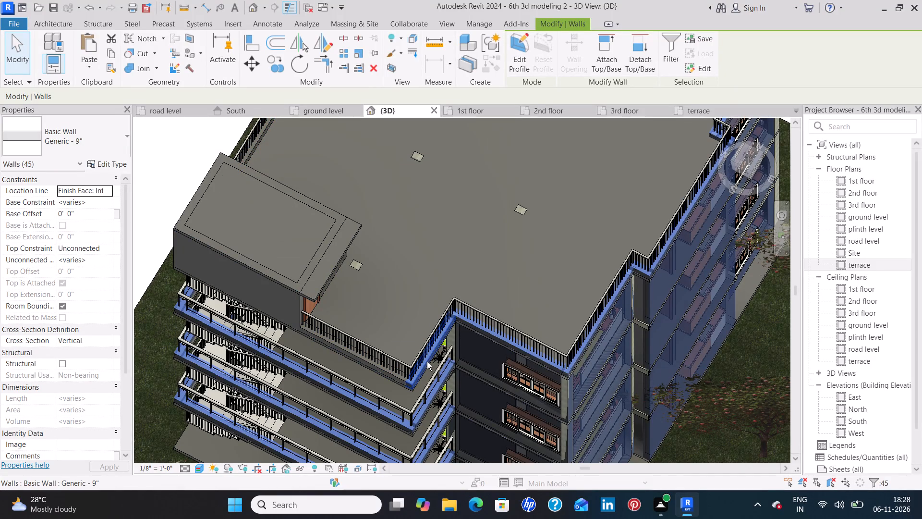
{"action": "left_click", "coordinate": [427, 362], "text": "shift"}
{"action": "left_click", "coordinate": [494, 331], "text": "shift"}
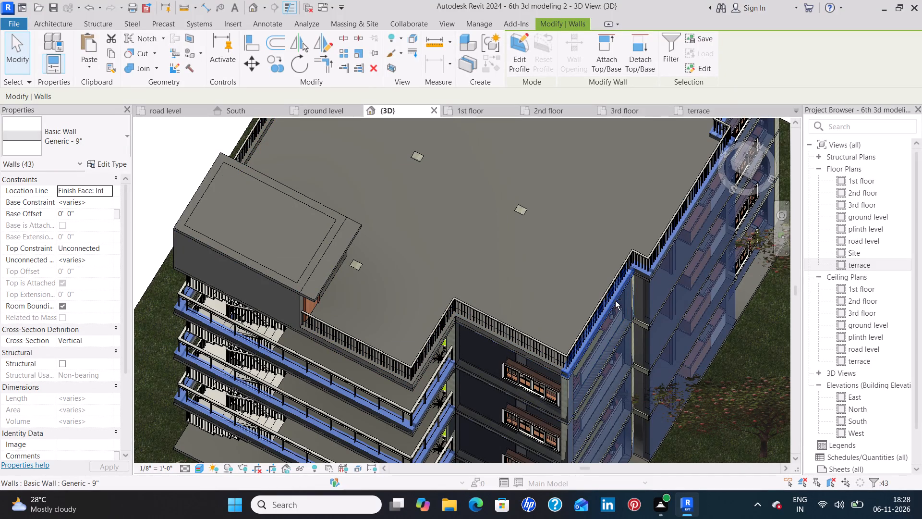
{"action": "left_click", "coordinate": [612, 300], "text": "shift"}
{"action": "left_click", "coordinate": [645, 270], "text": "shift"}
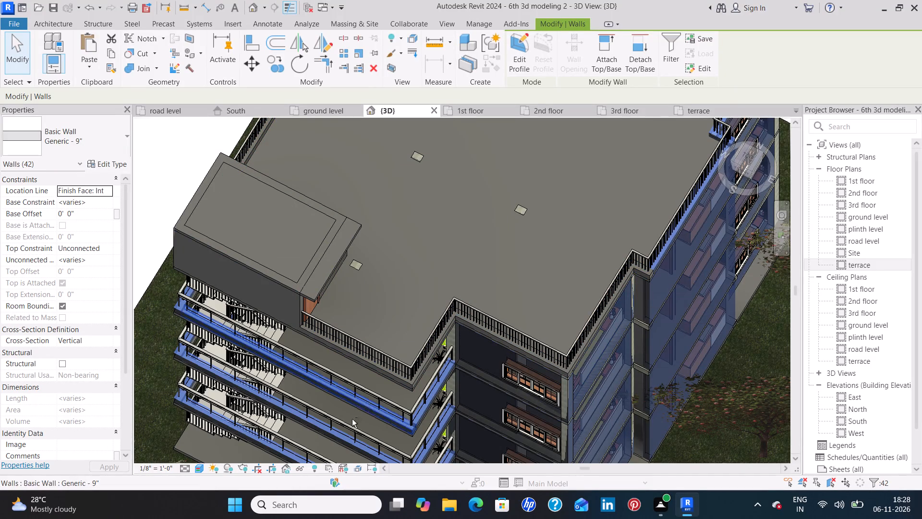
Remove the front and side parapet walls of the three balcony levels from the wall selection.
{"action": "left_click", "coordinate": [392, 416], "text": "shift"}
{"action": "left_click", "coordinate": [418, 420], "text": "shift"}
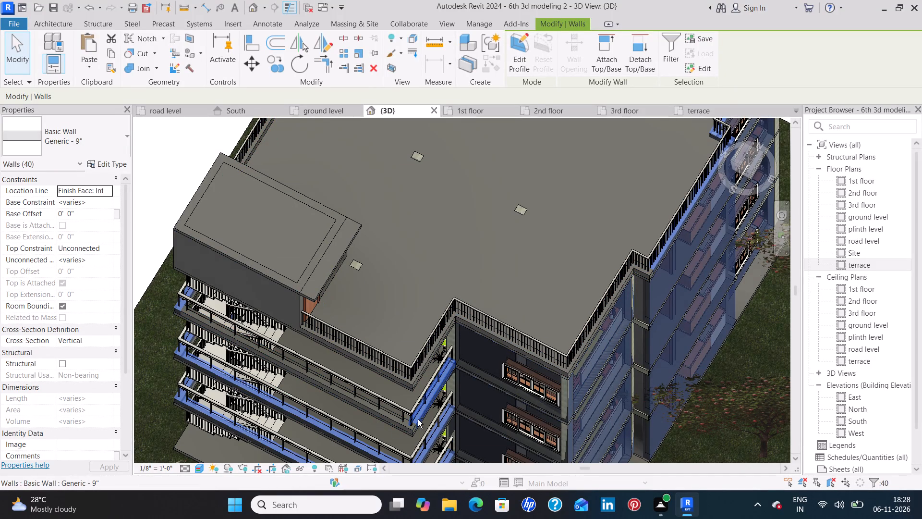
{"action": "left_click", "coordinate": [177, 309], "text": "shift"}
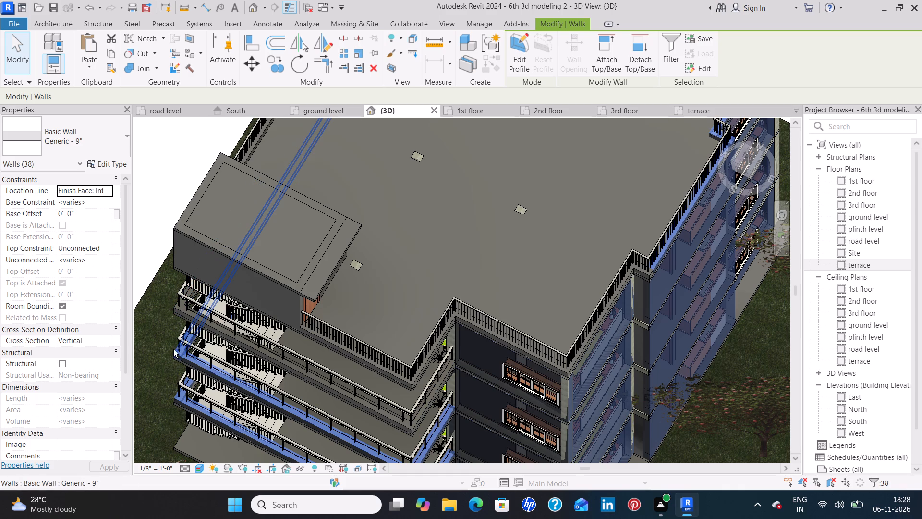
{"action": "left_click", "coordinate": [174, 355], "text": "shift"}
{"action": "left_click", "coordinate": [175, 399], "text": "shift"}
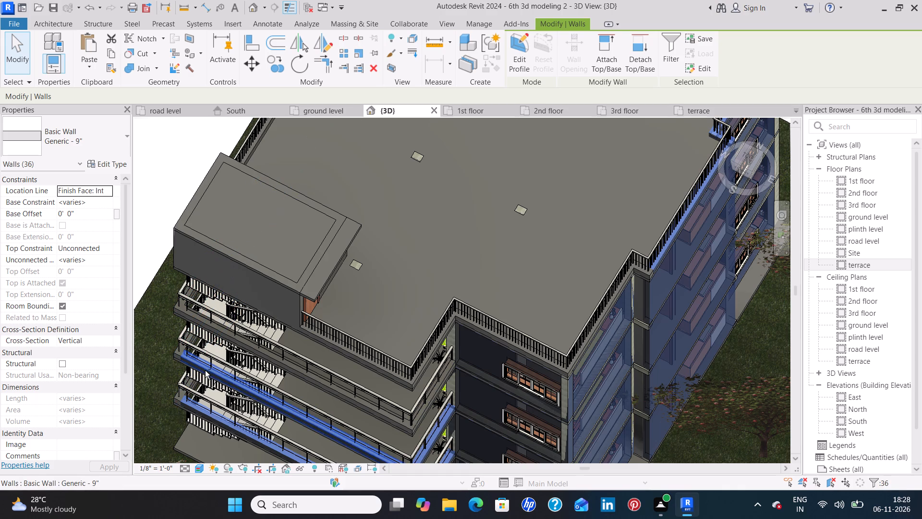
{"action": "left_click", "coordinate": [207, 370], "text": "shift"}
{"action": "left_click", "coordinate": [197, 411], "text": "shift"}
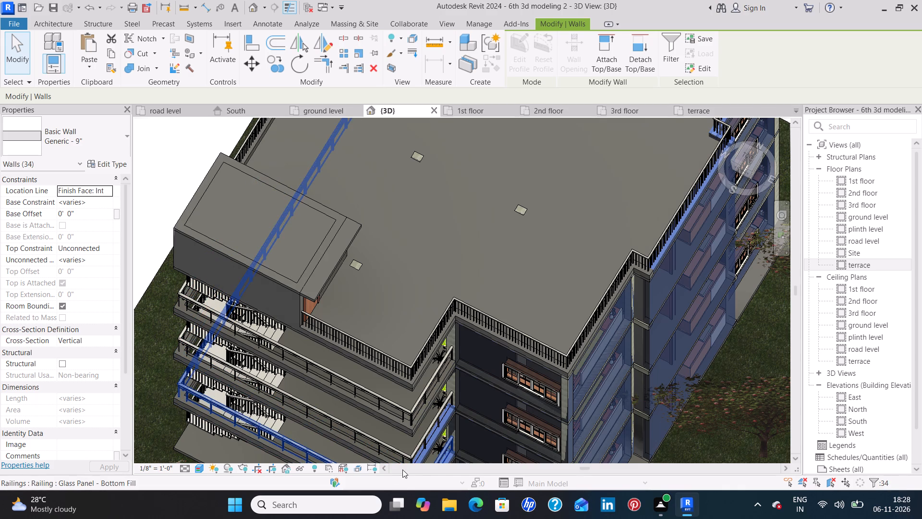
{"action": "left_click", "coordinate": [433, 442], "text": "shift"}
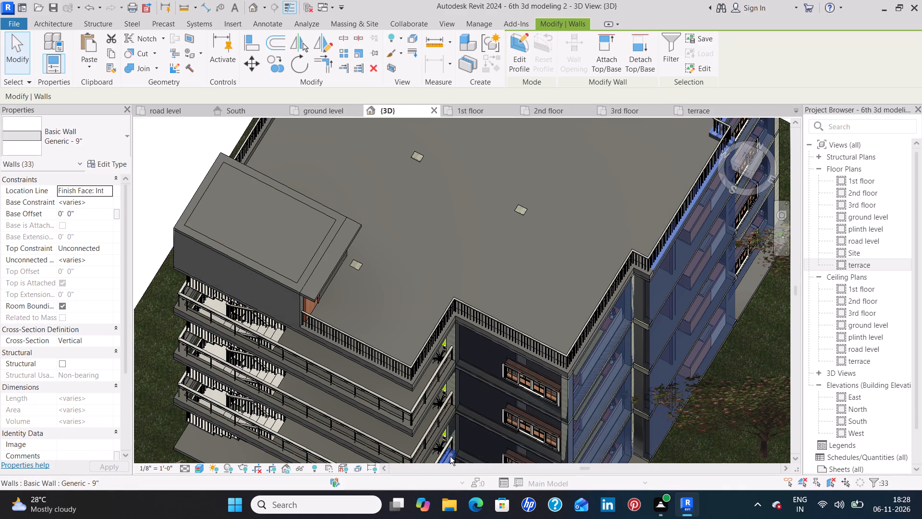
{"action": "left_click", "coordinate": [450, 457], "text": "shift"}
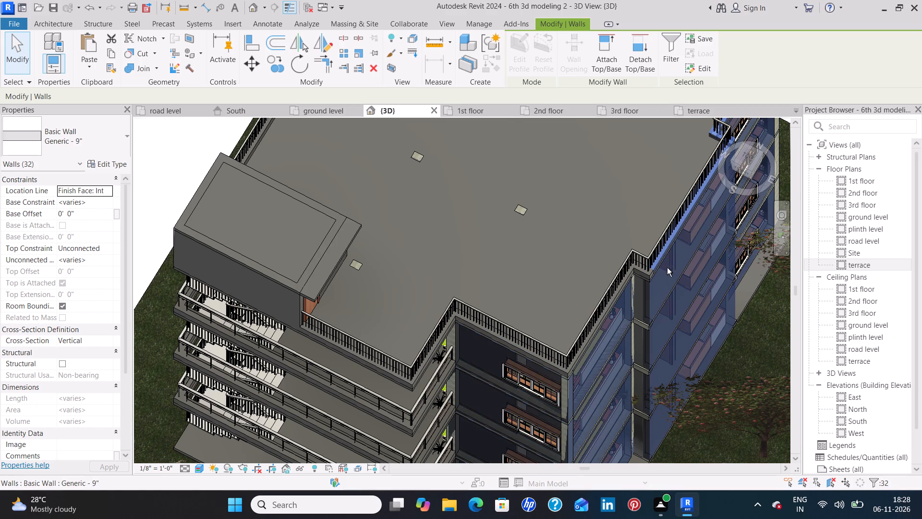
Remove the remaining side and rear terrace parapet walls from the selection, check the remaining walls' unconnected height, and clear the selection.
{"action": "left_click", "coordinate": [658, 262], "text": "shift"}
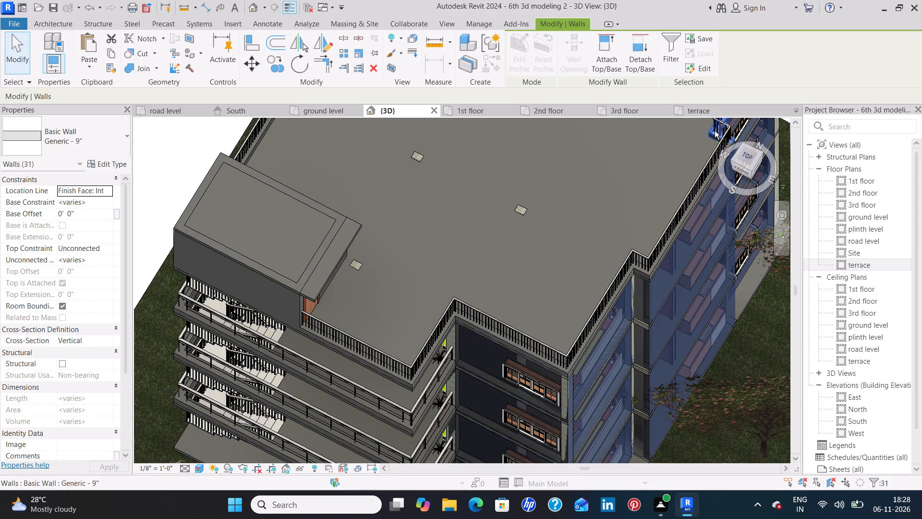
{"action": "left_click", "coordinate": [720, 134], "text": "shift"}
{"action": "left_click", "coordinate": [715, 135], "text": "shift"}
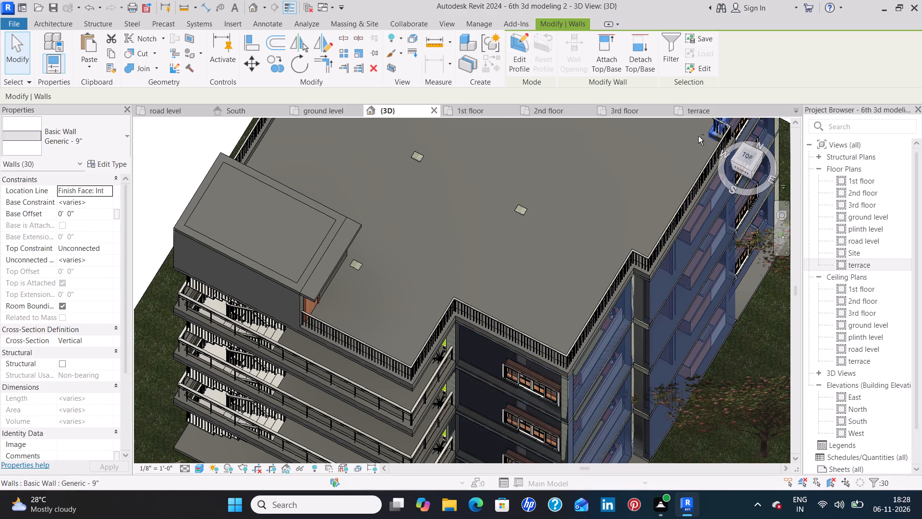
{"action": "middle_click_drag", "start_coordinate": [696, 136], "coordinate": [562, 324]}
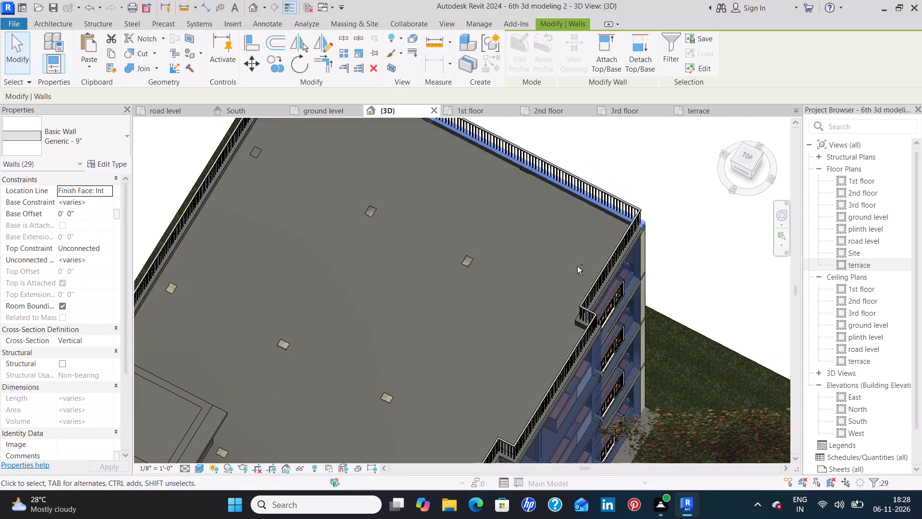
{"action": "left_click", "coordinate": [612, 214], "text": "shift"}
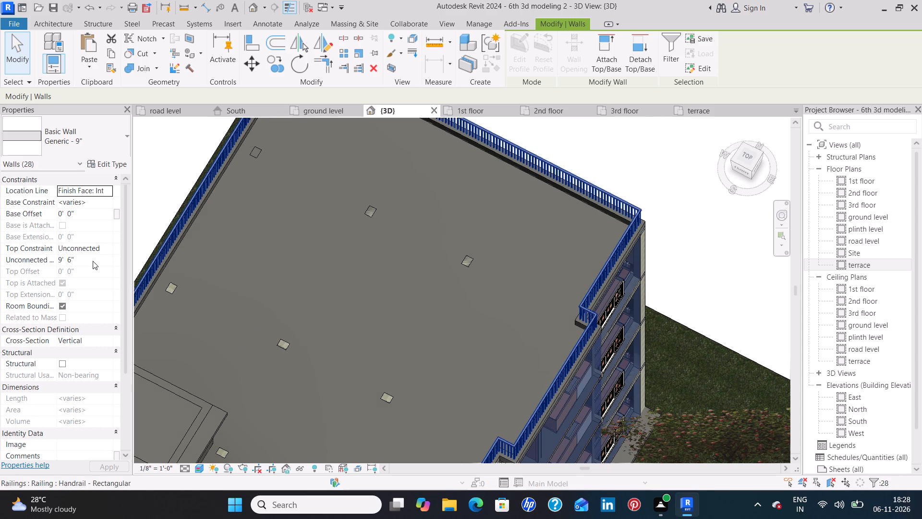
{"action": "left_click", "coordinate": [108, 470]}
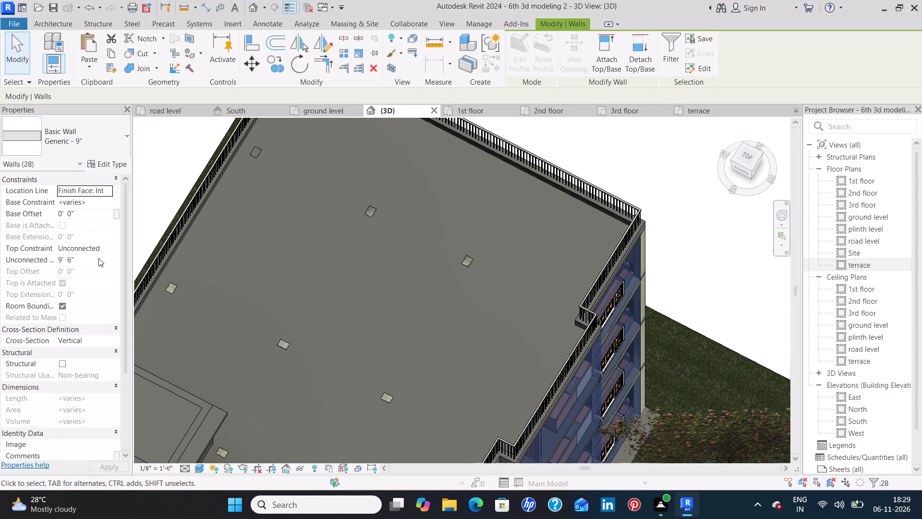
{"action": "left_click", "coordinate": [713, 245]}
Examine the 3rd-floor and 2nd-floor front walls beside the balconies, checking their heights and how their tops meet the structure above.
{"action": "middle_click_drag", "start_coordinate": [538, 414], "coordinate": [537, 391], "text": "shift"}
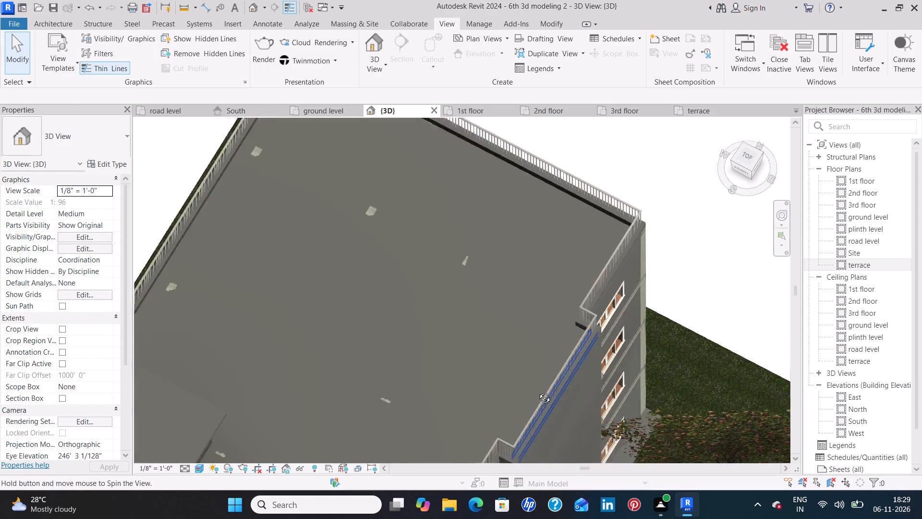
{"action": "middle_click_drag", "start_coordinate": [537, 391], "coordinate": [602, 196], "text": "shift"}
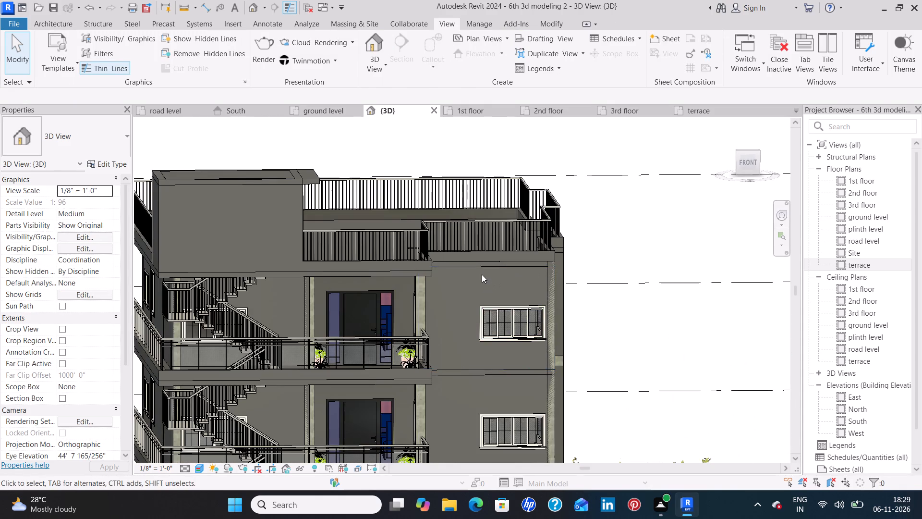
{"action": "left_click", "coordinate": [485, 267]}
{"action": "scroll", "coordinate": [535, 293], "scroll_direction": "up", "scroll_amount": 6}
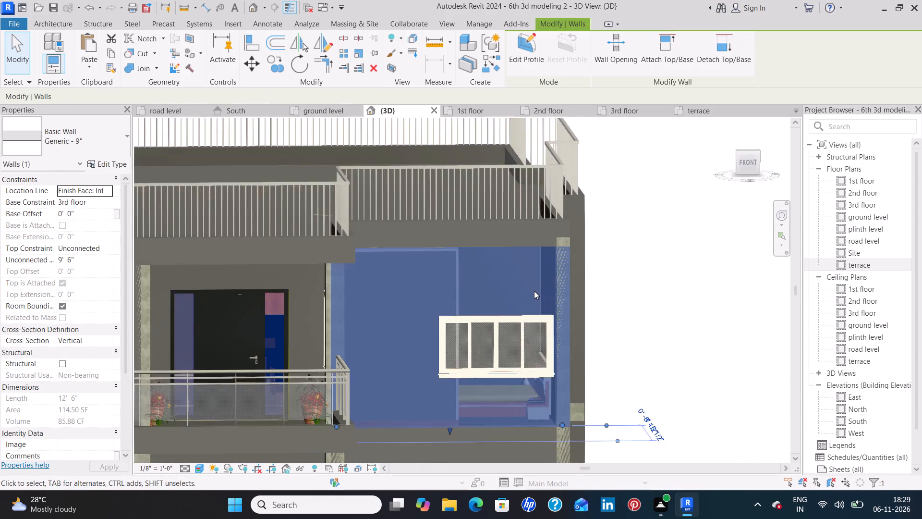
{"action": "scroll", "coordinate": [534, 291], "scroll_direction": "up", "scroll_amount": 2}
{"action": "middle_click_drag", "start_coordinate": [530, 279], "coordinate": [522, 237], "text": "shift"}
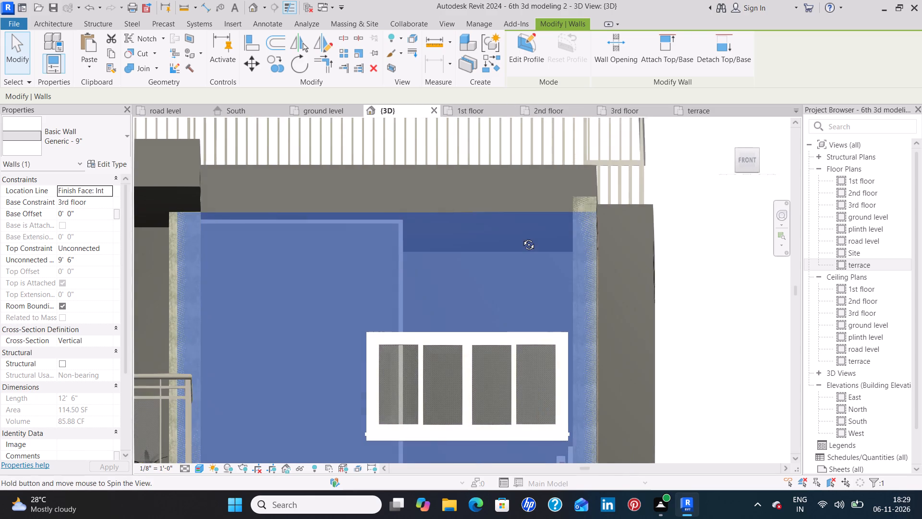
{"action": "middle_click_drag", "start_coordinate": [522, 237], "coordinate": [523, 266], "text": "shift"}
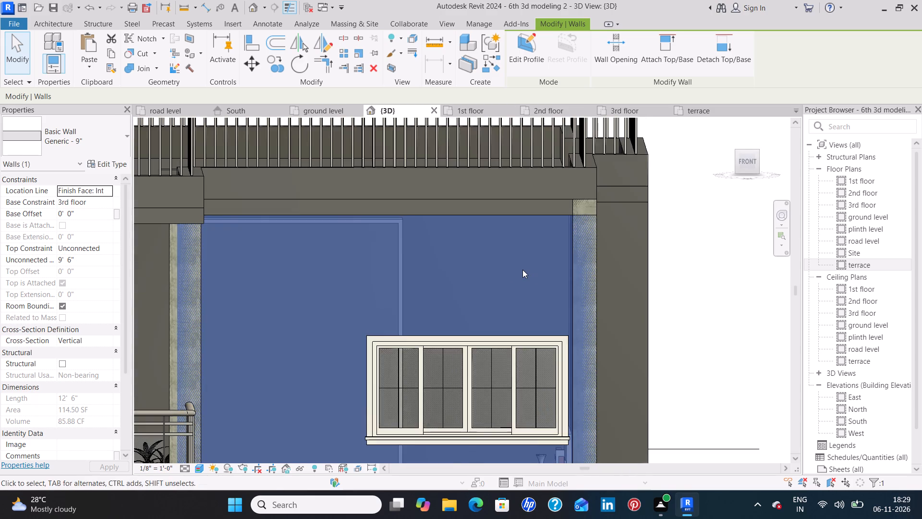
{"action": "scroll", "coordinate": [518, 272], "scroll_direction": "down", "scroll_amount": 3}
{"action": "middle_click_drag", "start_coordinate": [508, 428], "coordinate": [501, 240]}
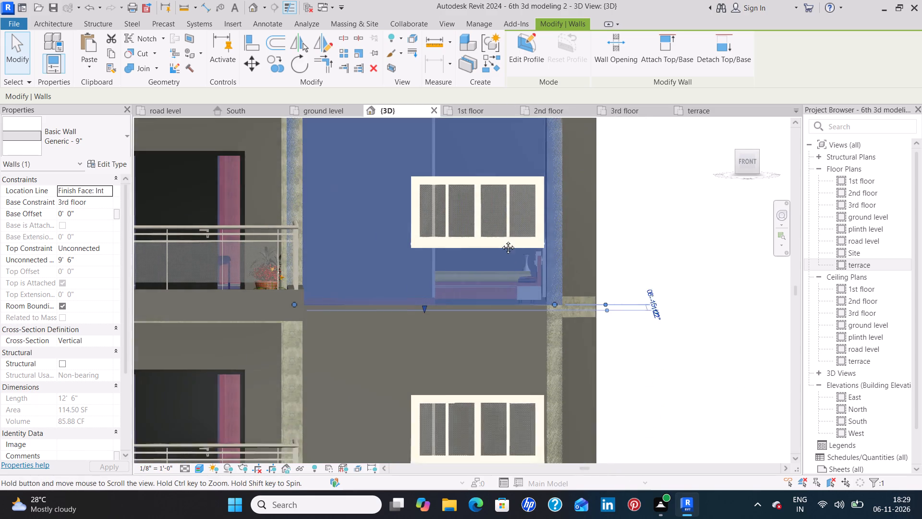
{"action": "middle_click_drag", "start_coordinate": [501, 240], "coordinate": [502, 226]}
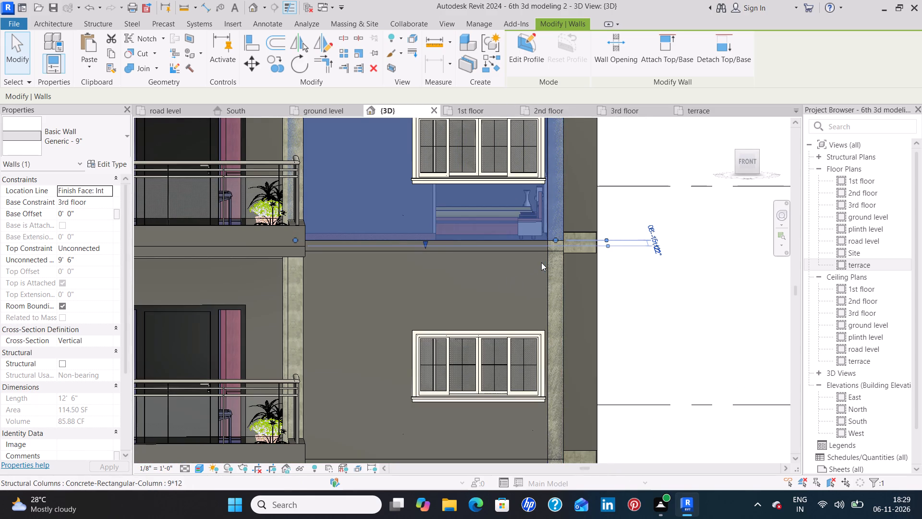
{"action": "left_click", "coordinate": [470, 252]}
{"action": "middle_click_drag", "start_coordinate": [469, 288], "coordinate": [475, 250], "text": "shift"}
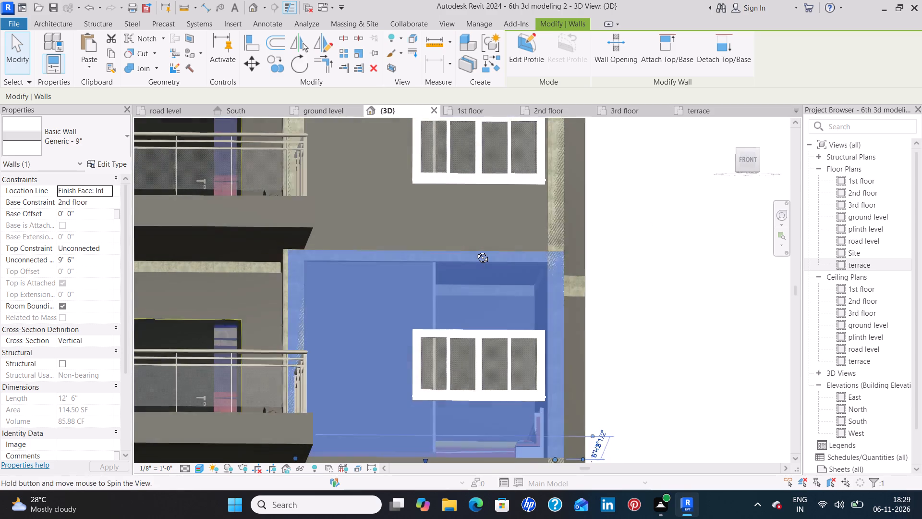
{"action": "middle_click_drag", "start_coordinate": [475, 250], "coordinate": [475, 268], "text": "shift"}
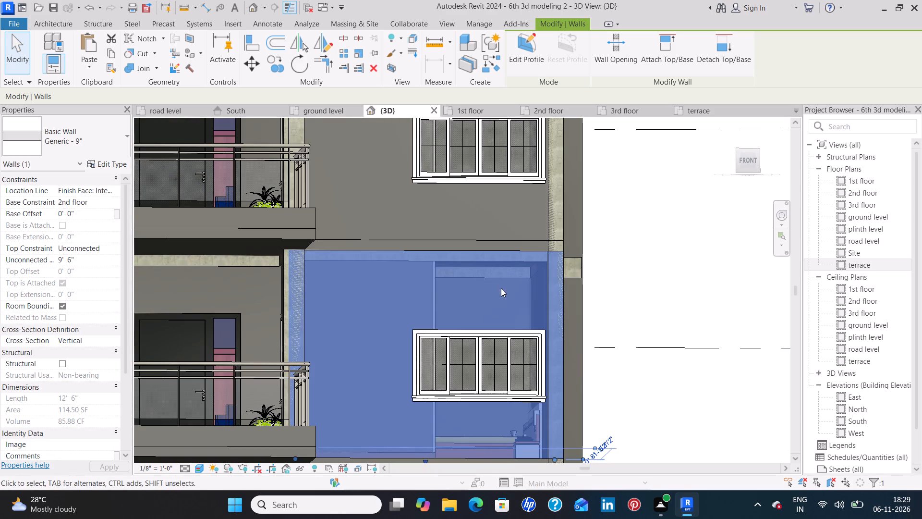
{"action": "middle_click_drag", "start_coordinate": [487, 312], "coordinate": [476, 326]}
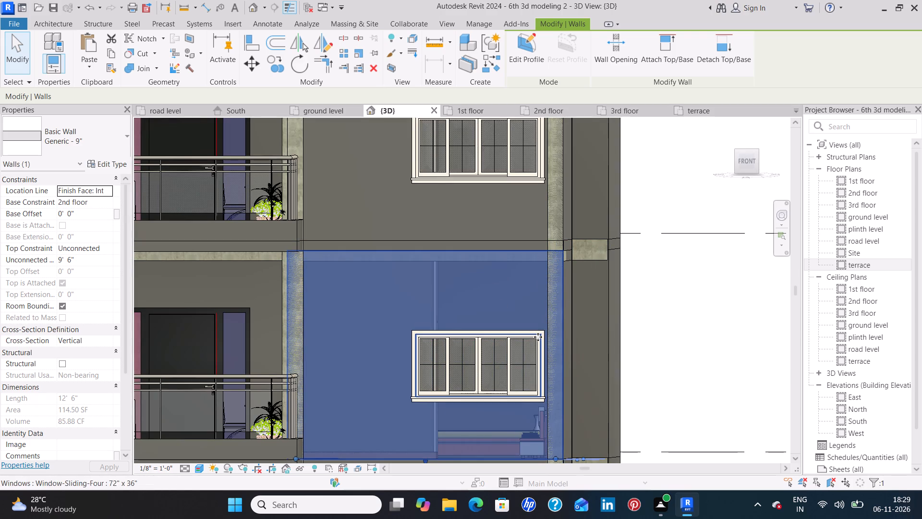
{"action": "key", "text": "Escape"}
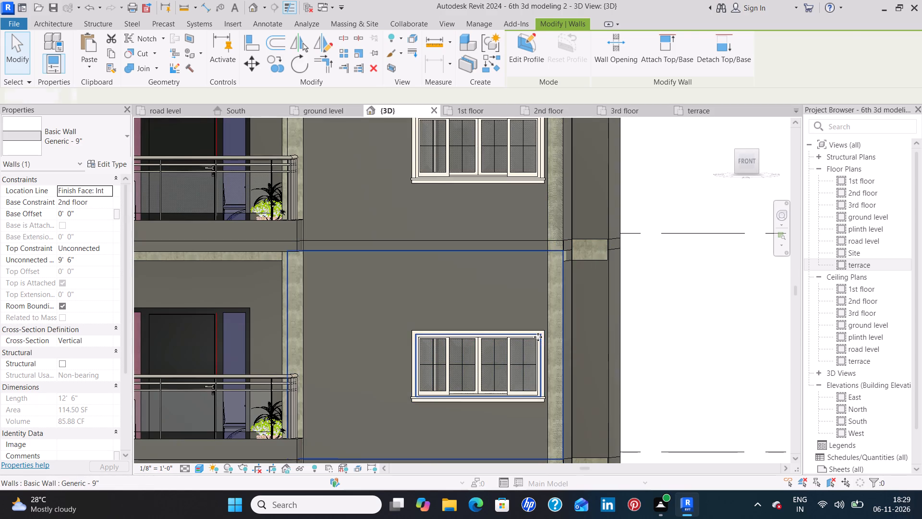
{"action": "key", "text": "Escape"}
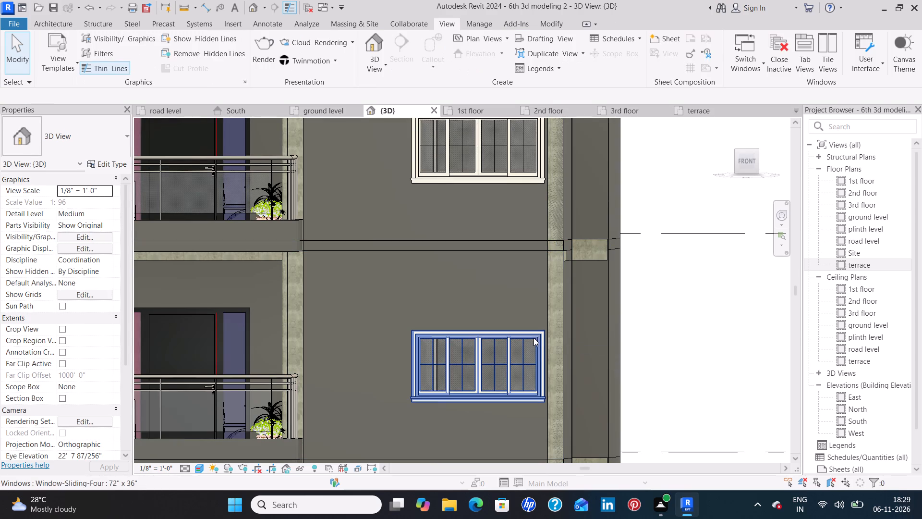
Examine the front facade around the balcony edges and across all storeys of the building.
{"action": "scroll", "coordinate": [431, 292], "scroll_direction": "down", "scroll_amount": 4}
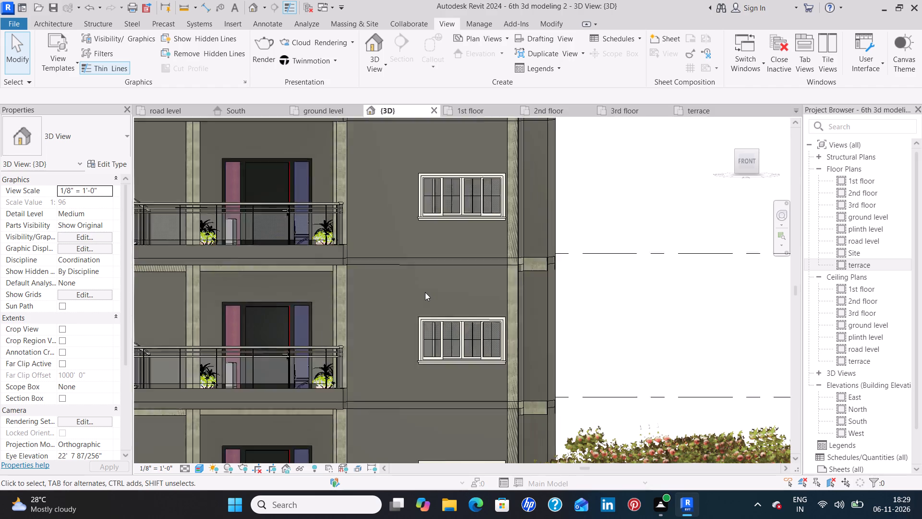
{"action": "scroll", "coordinate": [425, 292], "scroll_direction": "down", "scroll_amount": 1}
{"action": "scroll", "coordinate": [363, 264], "scroll_direction": "up", "scroll_amount": 6}
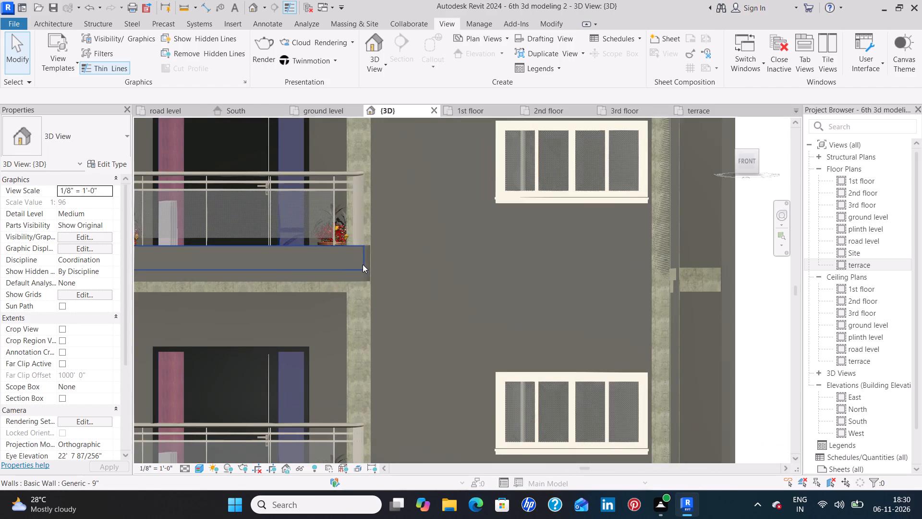
{"action": "scroll", "coordinate": [378, 256], "scroll_direction": "down", "scroll_amount": 7}
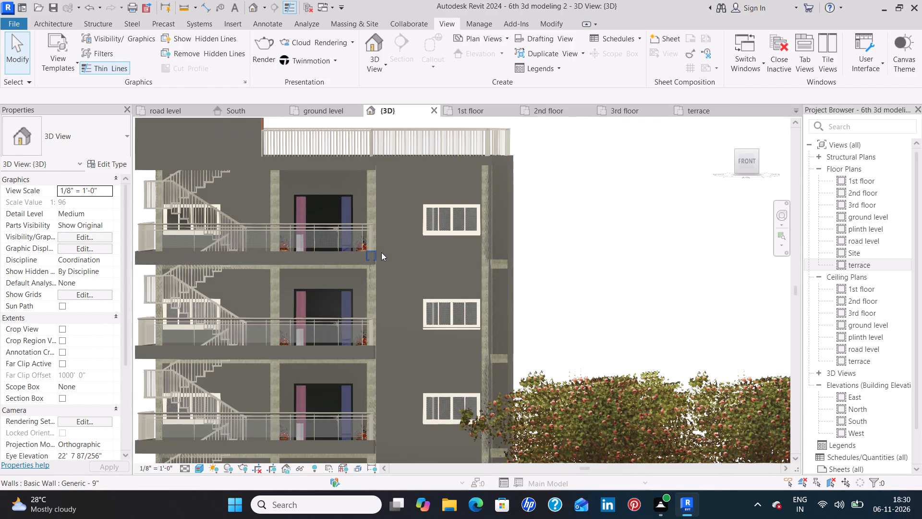
{"action": "scroll", "coordinate": [381, 252], "scroll_direction": "down", "scroll_amount": 3}
{"action": "scroll", "coordinate": [475, 235], "scroll_direction": "down", "scroll_amount": 2}
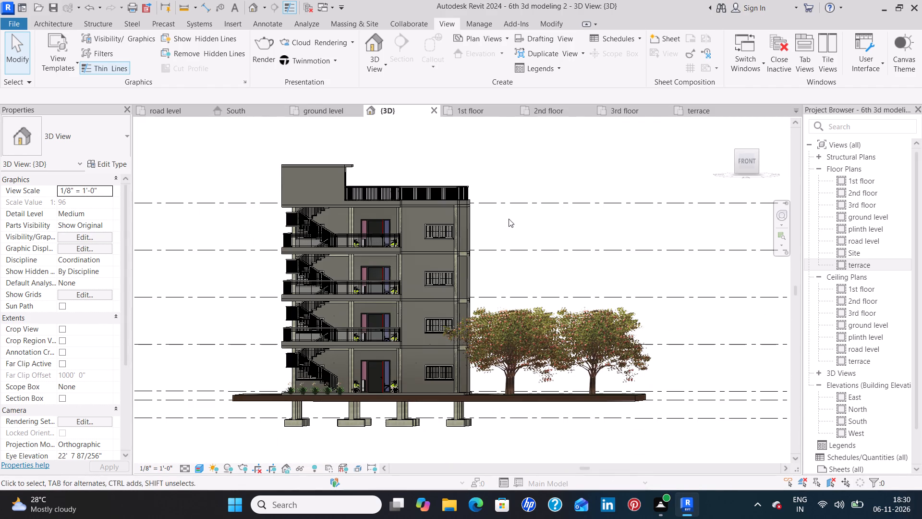
{"action": "scroll", "coordinate": [509, 219], "scroll_direction": "up", "scroll_amount": 1}
{"action": "scroll", "coordinate": [525, 212], "scroll_direction": "down", "scroll_amount": 2}
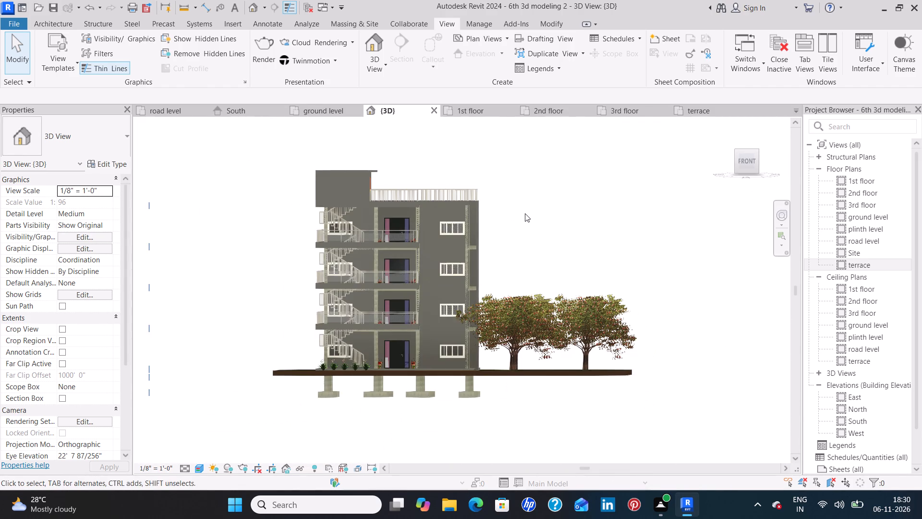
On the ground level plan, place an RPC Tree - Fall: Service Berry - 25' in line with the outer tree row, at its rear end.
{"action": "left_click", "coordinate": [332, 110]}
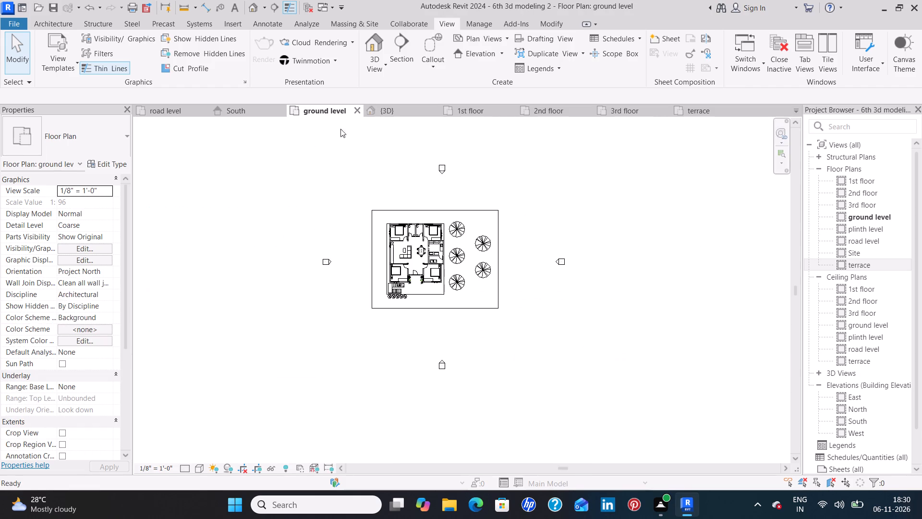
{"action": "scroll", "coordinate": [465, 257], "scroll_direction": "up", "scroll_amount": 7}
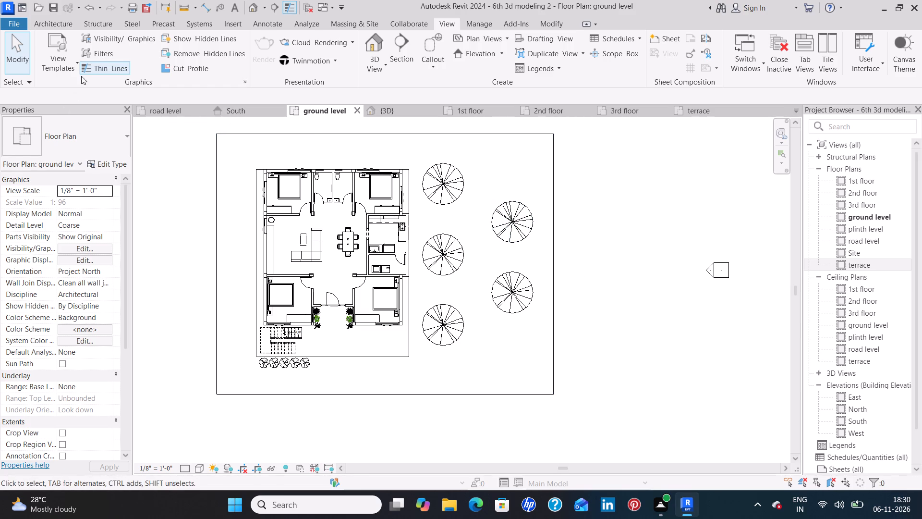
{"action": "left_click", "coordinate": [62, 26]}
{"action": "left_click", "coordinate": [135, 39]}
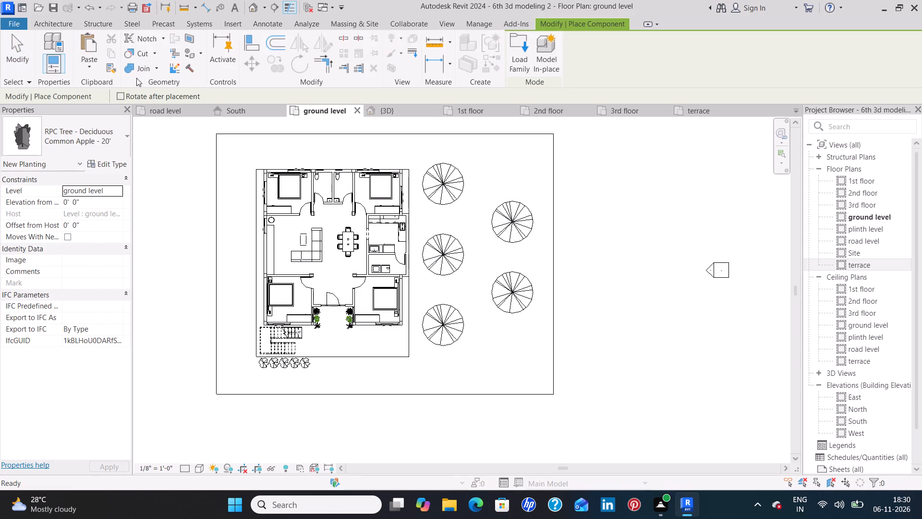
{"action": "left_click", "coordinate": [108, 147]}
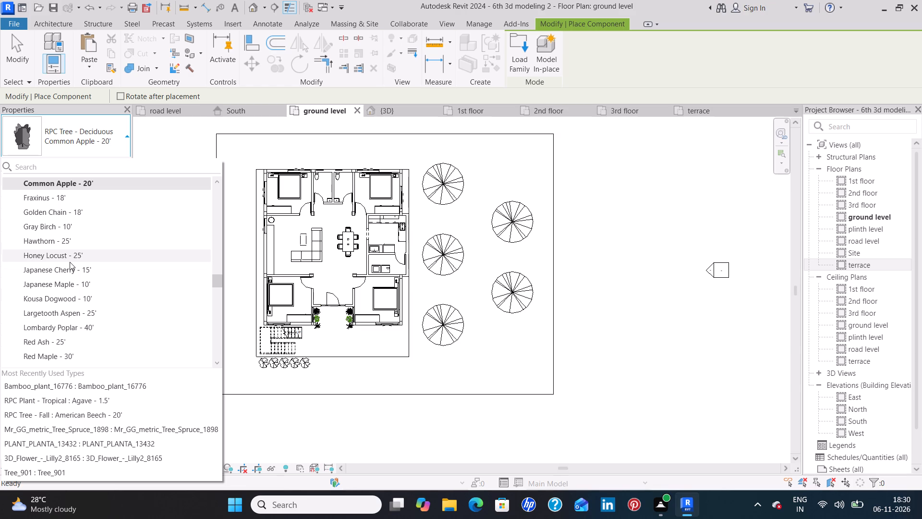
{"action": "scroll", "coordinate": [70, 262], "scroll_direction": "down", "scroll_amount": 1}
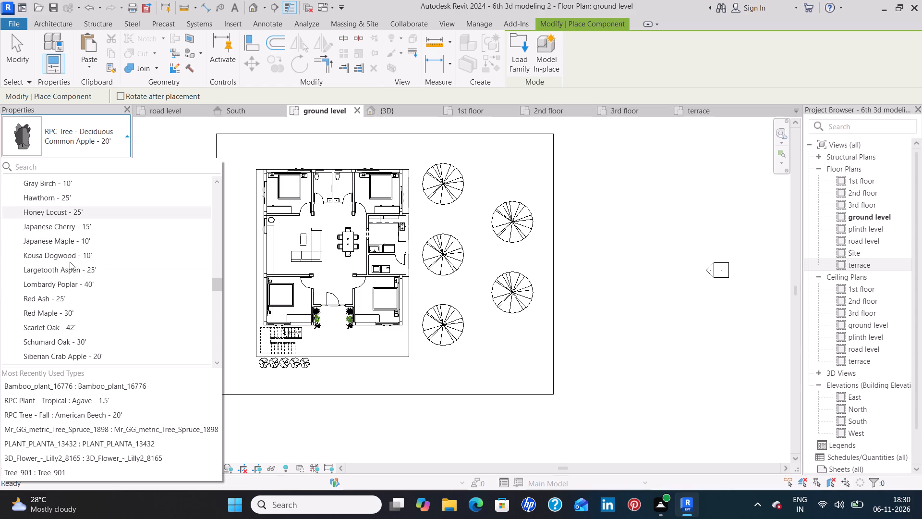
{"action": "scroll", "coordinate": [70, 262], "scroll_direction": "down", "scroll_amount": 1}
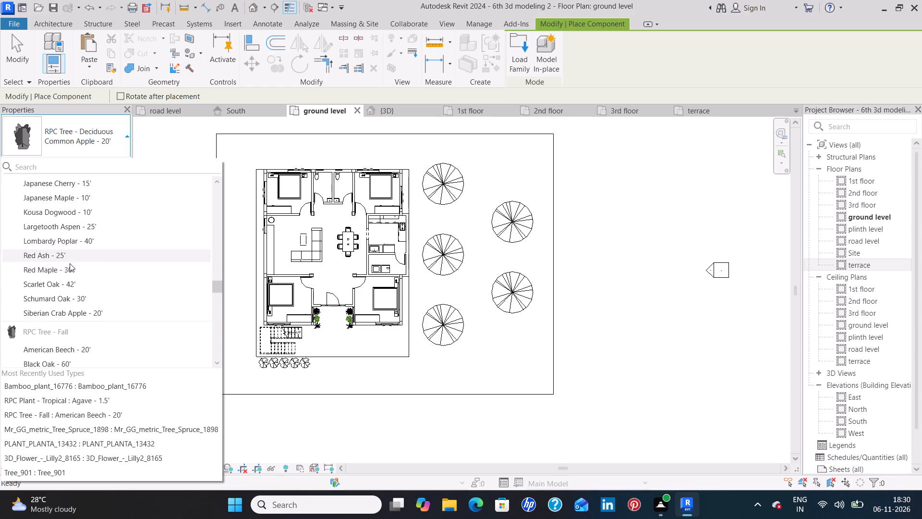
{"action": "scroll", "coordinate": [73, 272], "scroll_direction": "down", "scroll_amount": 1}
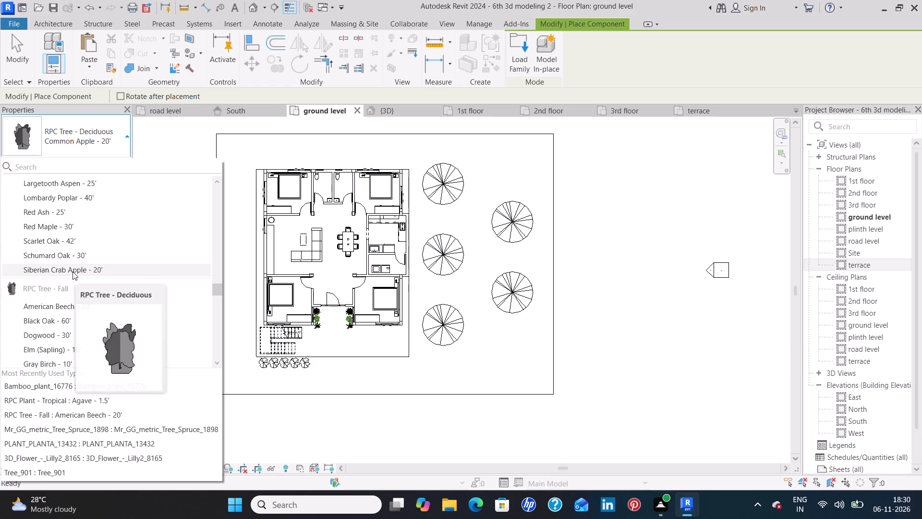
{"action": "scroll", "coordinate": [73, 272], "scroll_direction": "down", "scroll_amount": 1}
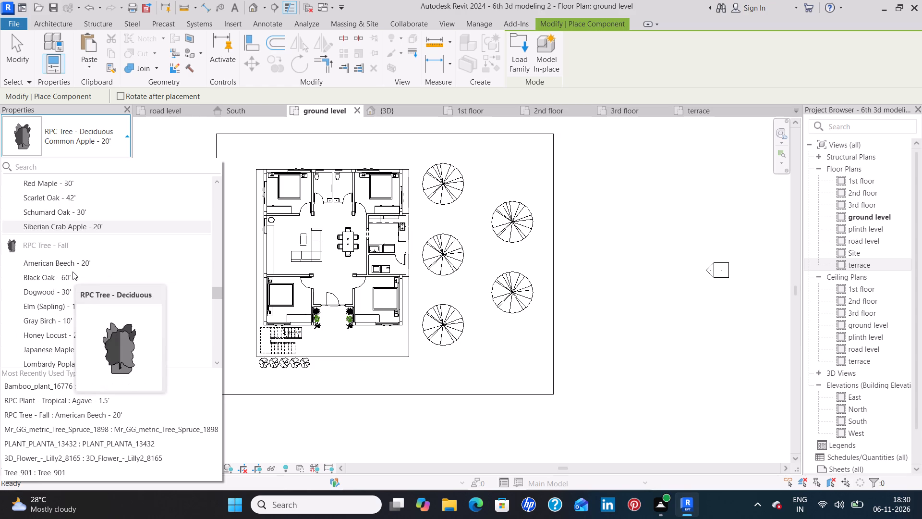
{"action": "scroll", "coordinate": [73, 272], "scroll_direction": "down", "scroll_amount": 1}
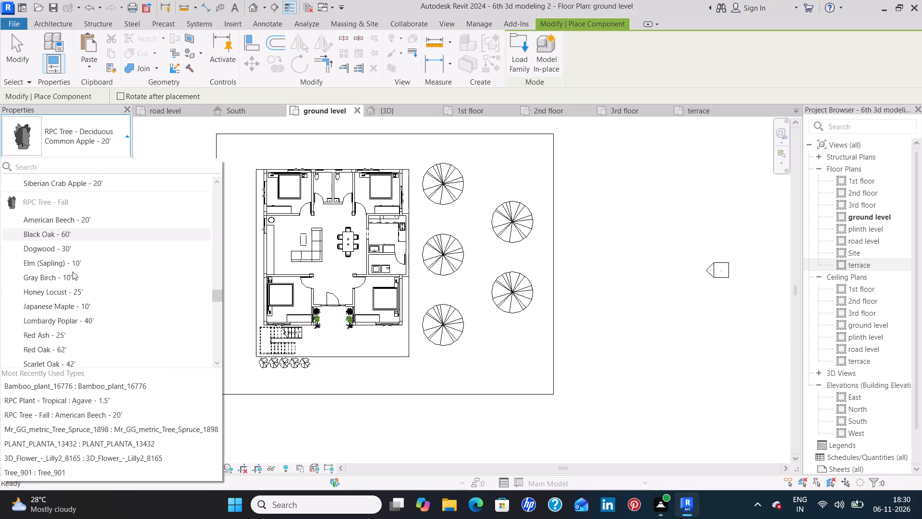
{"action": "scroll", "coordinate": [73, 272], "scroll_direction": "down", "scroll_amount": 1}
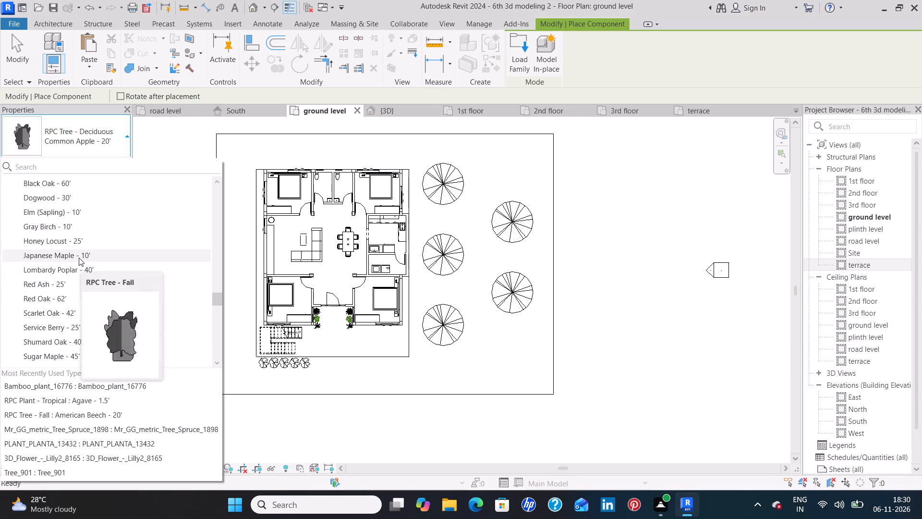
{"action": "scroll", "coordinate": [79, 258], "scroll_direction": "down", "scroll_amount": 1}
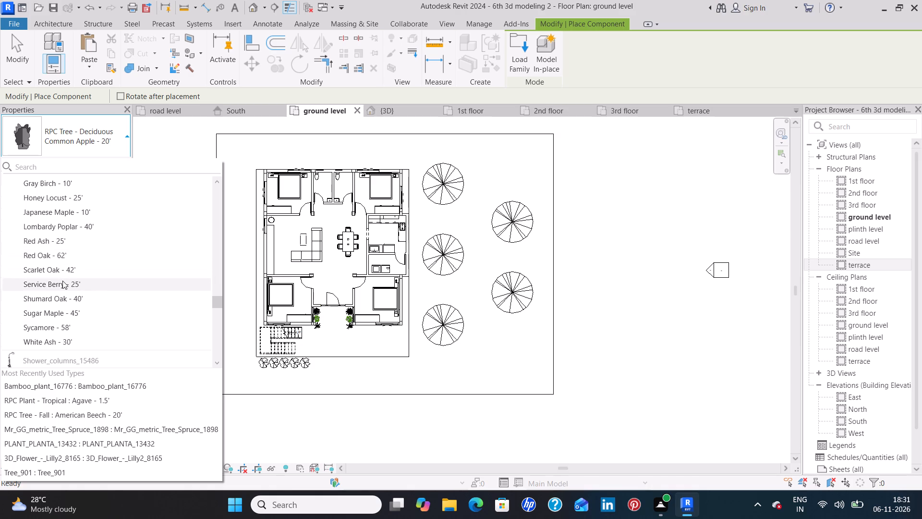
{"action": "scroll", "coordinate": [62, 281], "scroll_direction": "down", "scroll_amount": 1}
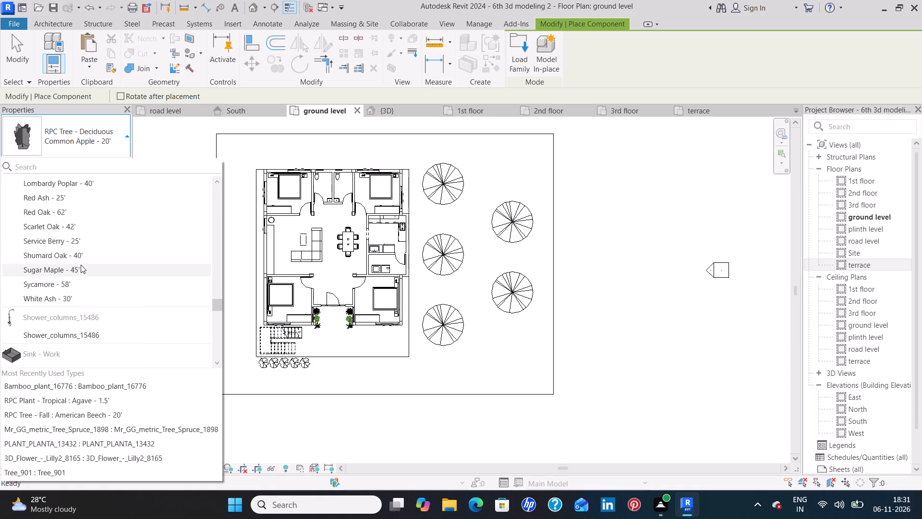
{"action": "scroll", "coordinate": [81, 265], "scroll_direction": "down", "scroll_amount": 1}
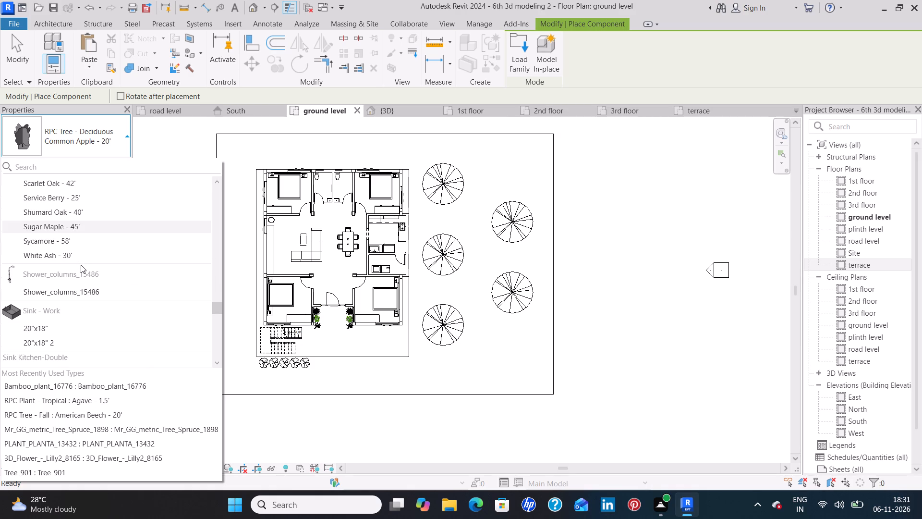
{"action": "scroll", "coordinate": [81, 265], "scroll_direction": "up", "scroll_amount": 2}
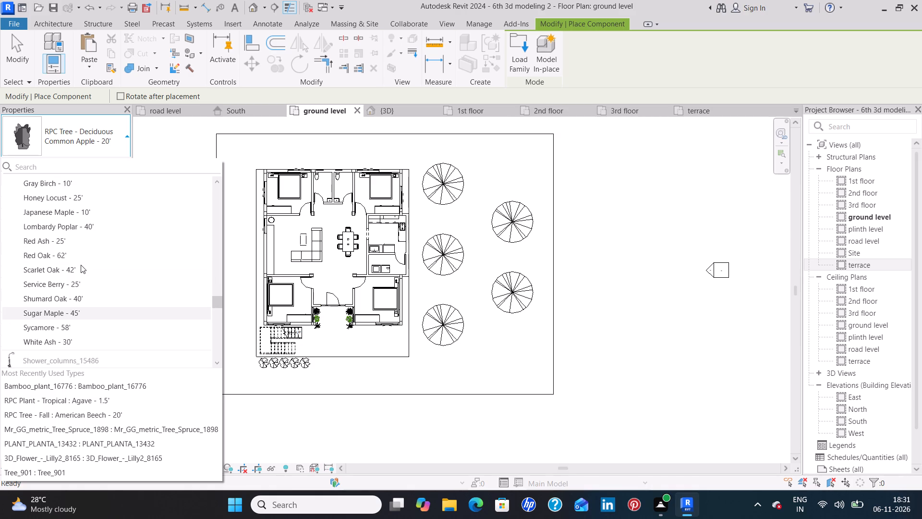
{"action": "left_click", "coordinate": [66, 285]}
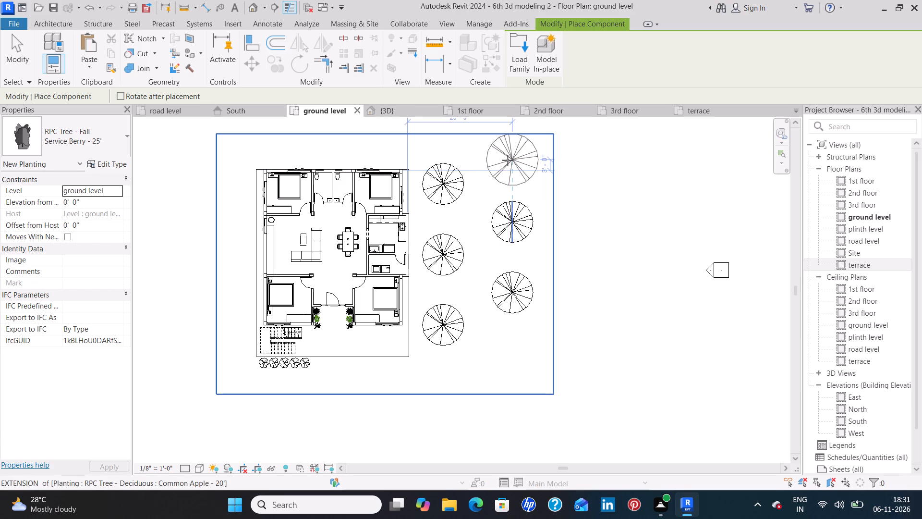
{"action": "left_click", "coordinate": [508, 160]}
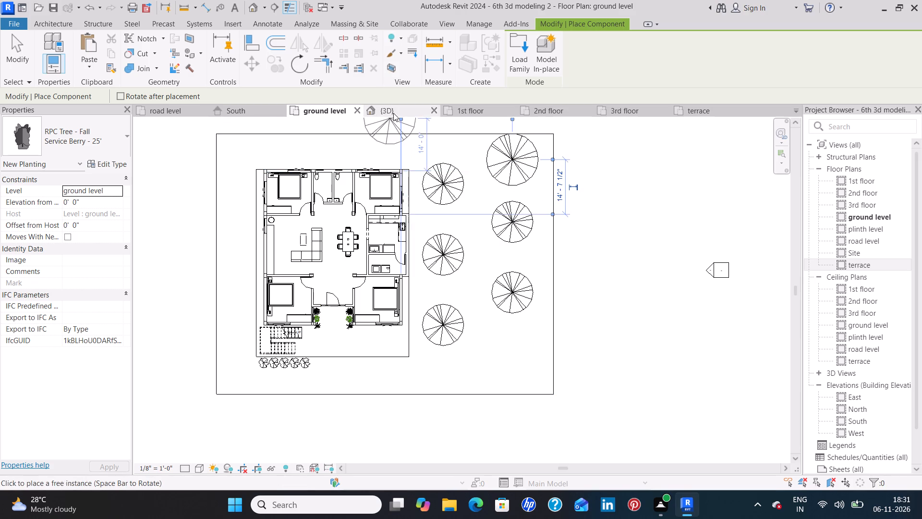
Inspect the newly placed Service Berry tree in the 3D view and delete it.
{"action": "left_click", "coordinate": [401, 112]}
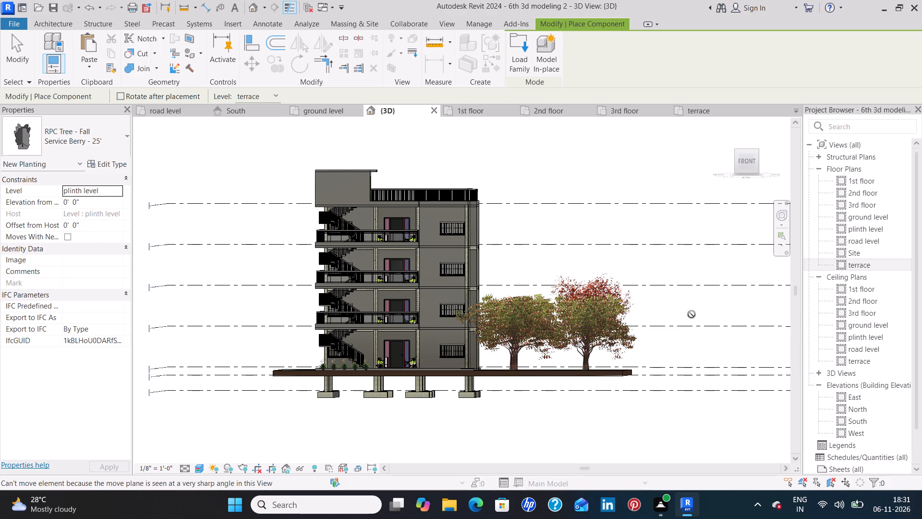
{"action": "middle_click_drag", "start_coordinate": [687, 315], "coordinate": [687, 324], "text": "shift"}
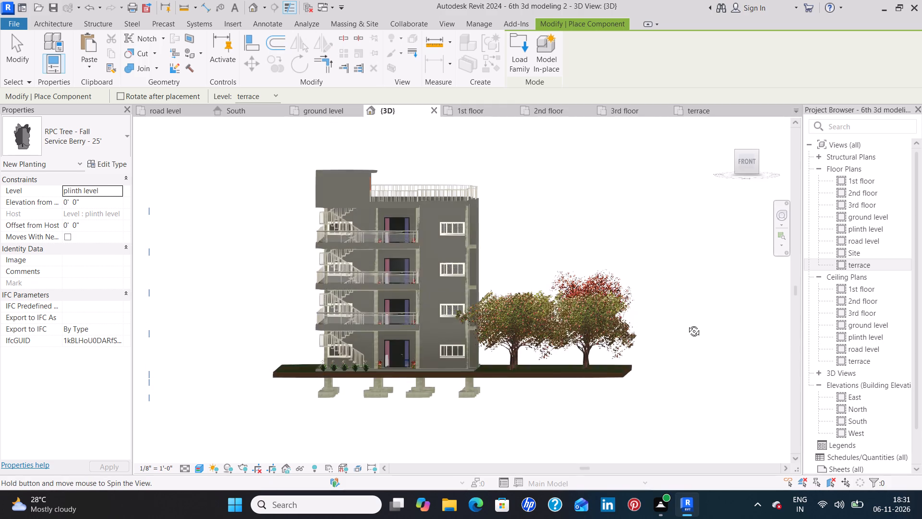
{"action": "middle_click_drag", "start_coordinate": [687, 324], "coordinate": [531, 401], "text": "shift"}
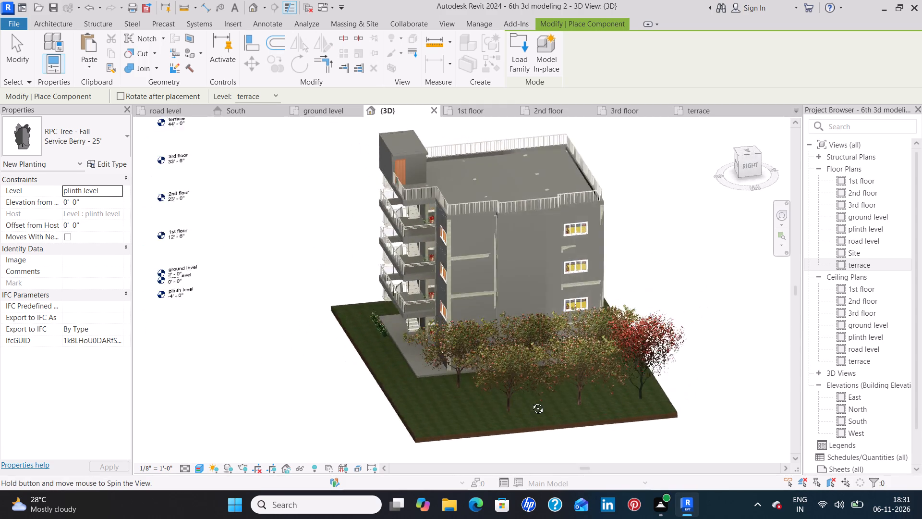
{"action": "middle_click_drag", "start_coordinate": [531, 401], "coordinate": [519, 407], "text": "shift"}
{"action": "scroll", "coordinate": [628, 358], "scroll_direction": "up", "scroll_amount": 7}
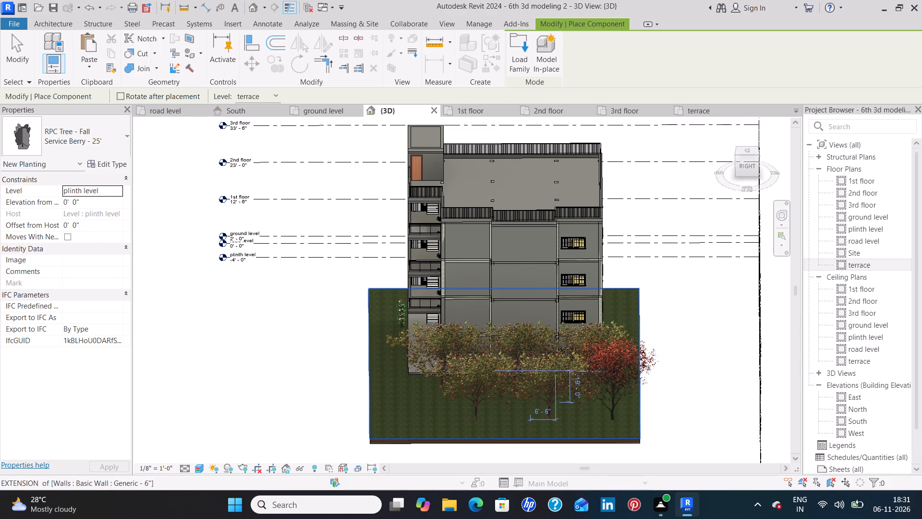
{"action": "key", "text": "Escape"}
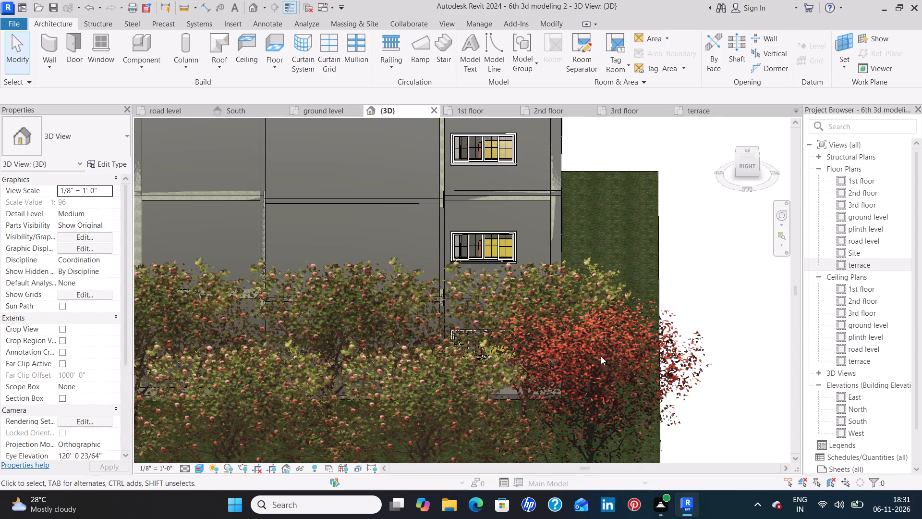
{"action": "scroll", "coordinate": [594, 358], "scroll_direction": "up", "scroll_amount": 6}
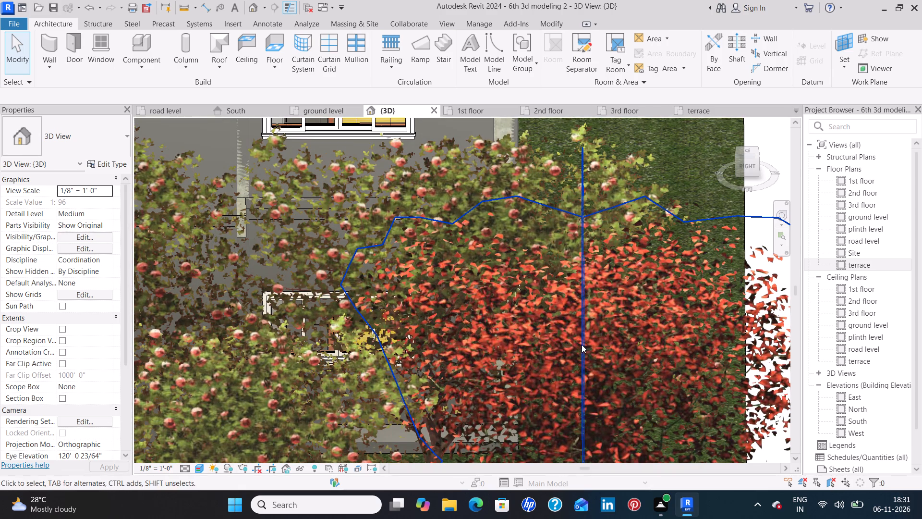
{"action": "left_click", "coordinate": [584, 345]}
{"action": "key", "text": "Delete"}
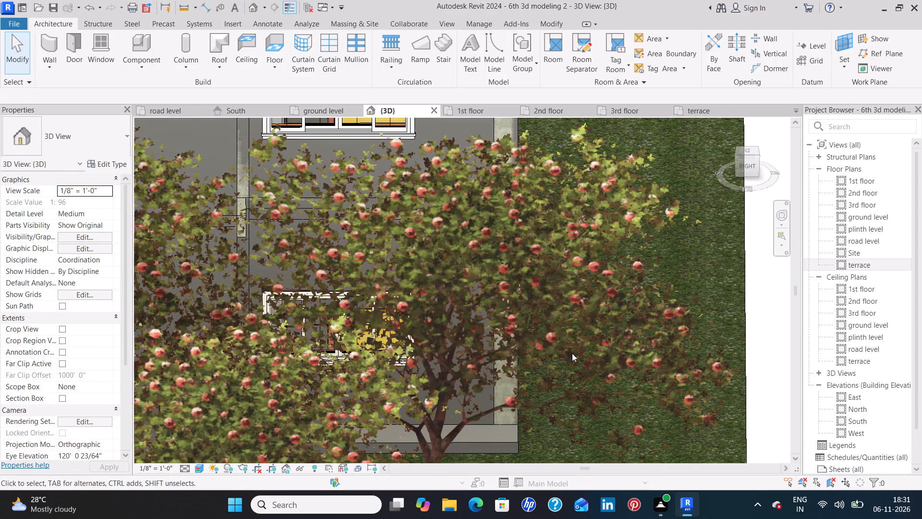
Delete the two Common Apple trees in the outer row, keeping the three trees nearest the building.
{"action": "scroll", "coordinate": [542, 356], "scroll_direction": "down", "scroll_amount": 3}
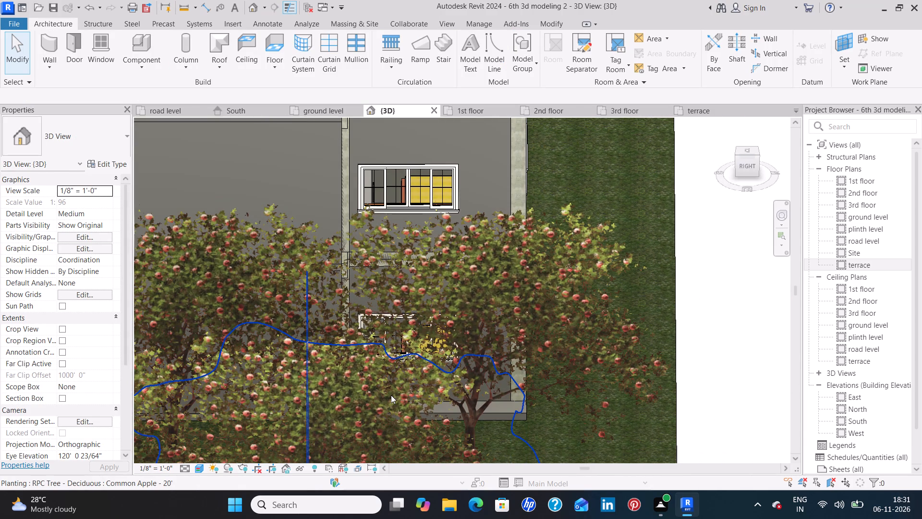
{"action": "left_click", "coordinate": [334, 411]}
{"action": "key", "text": "Escape"}
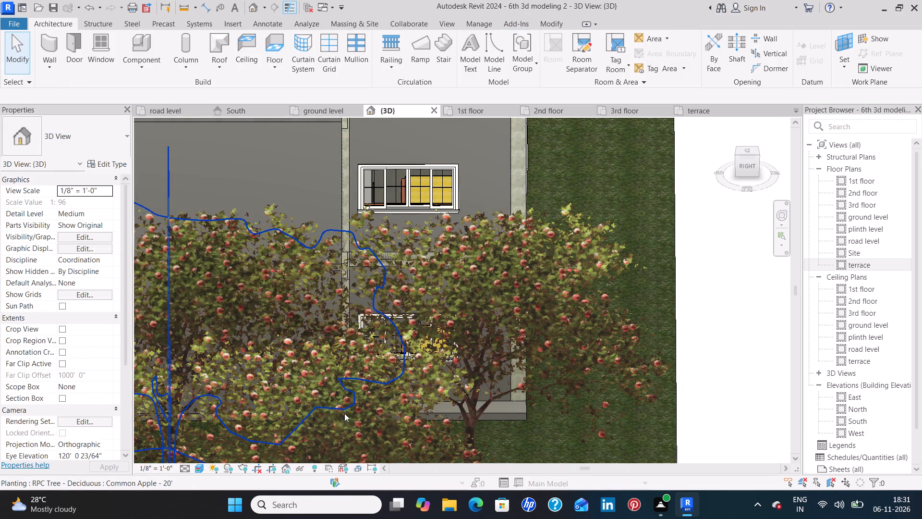
{"action": "scroll", "coordinate": [344, 413], "scroll_direction": "down", "scroll_amount": 5}
{"action": "middle_click_drag", "start_coordinate": [379, 426], "coordinate": [385, 400]}
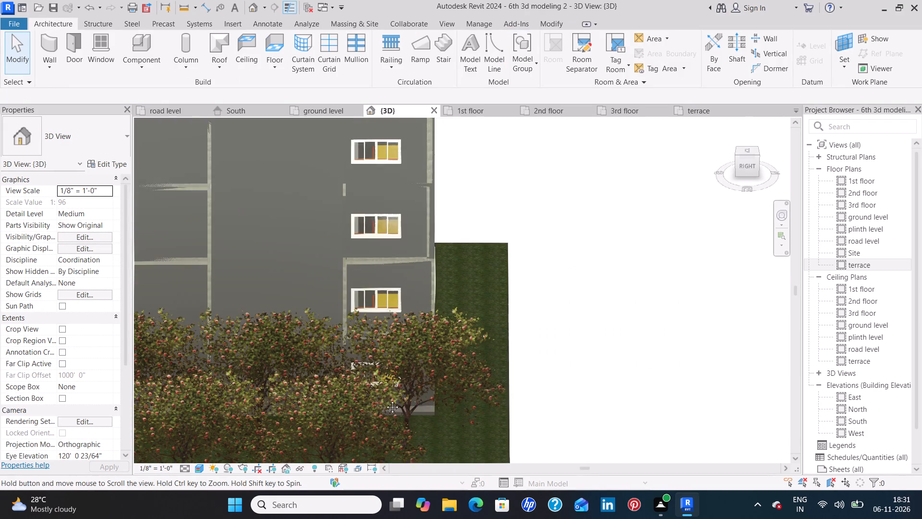
{"action": "middle_click_drag", "start_coordinate": [385, 400], "coordinate": [401, 333]}
{"action": "left_click", "coordinate": [356, 373]}
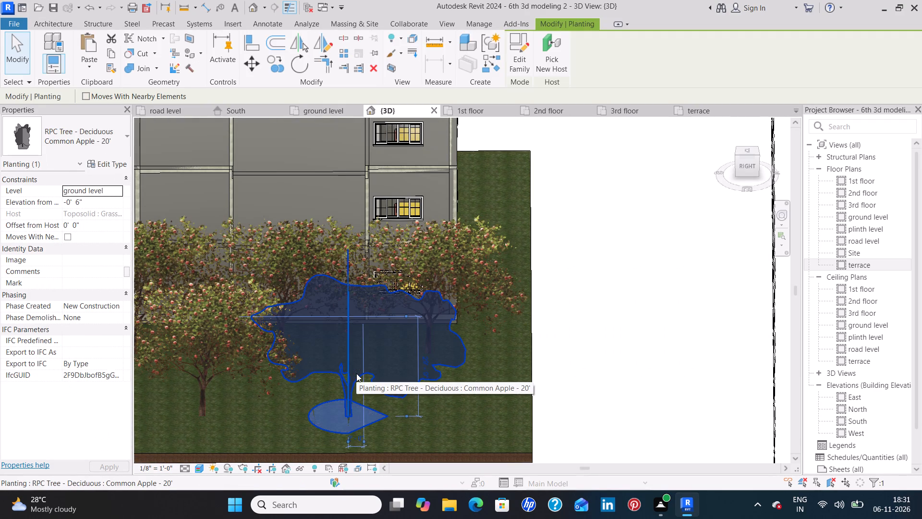
{"action": "key", "text": "Delete"}
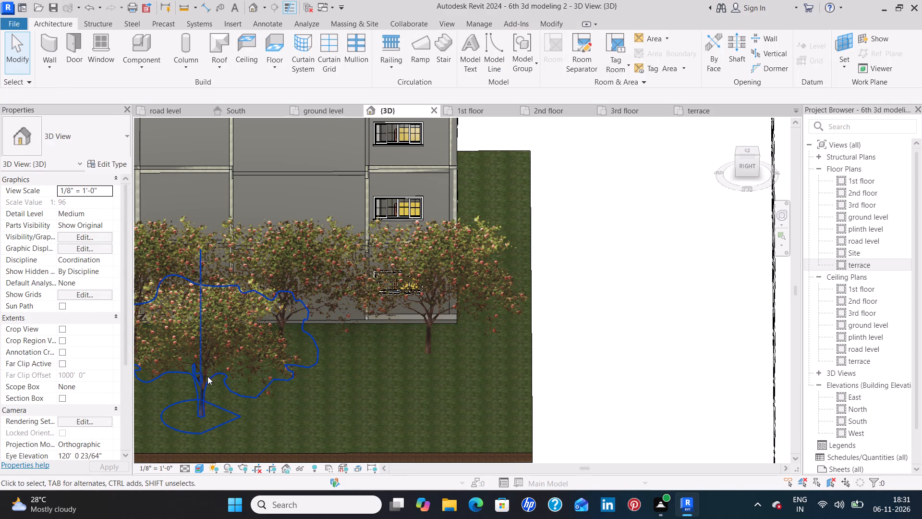
{"action": "left_click", "coordinate": [207, 376]}
{"action": "key", "text": "Delete"}
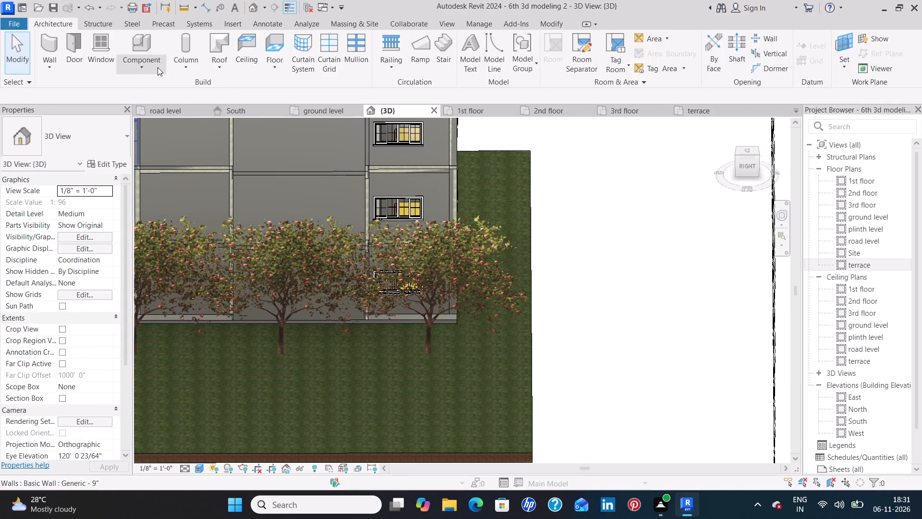
On the ground level plan, place five RPC Tree - Deciduous: Japanese Cherry - 15' in an aligned outer row, about 32'-6" from the plinth edge.
{"action": "left_click", "coordinate": [330, 113]}
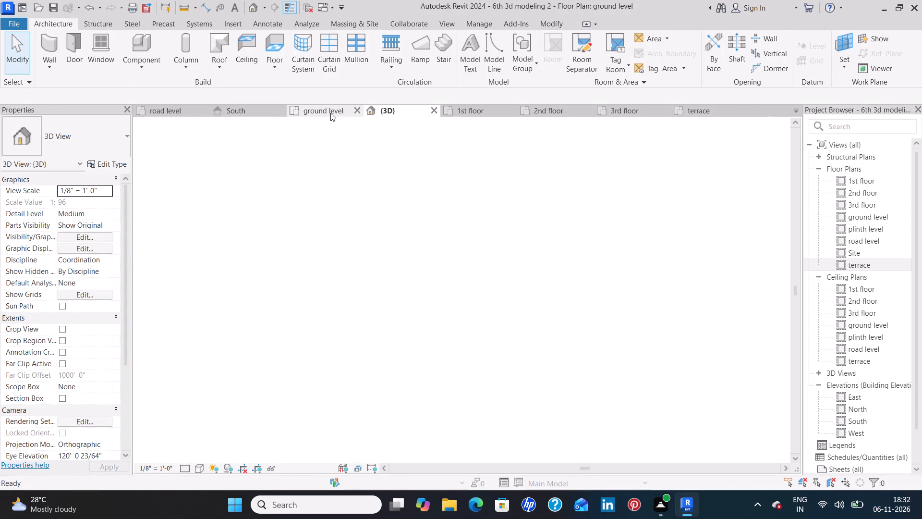
{"action": "left_click", "coordinate": [137, 41]}
{"action": "left_click", "coordinate": [111, 147]}
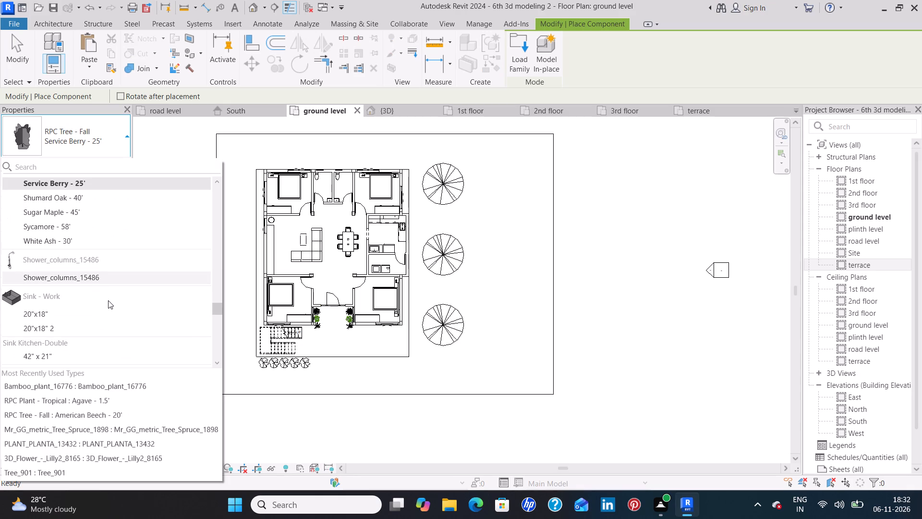
{"action": "scroll", "coordinate": [109, 300], "scroll_direction": "down", "scroll_amount": 3}
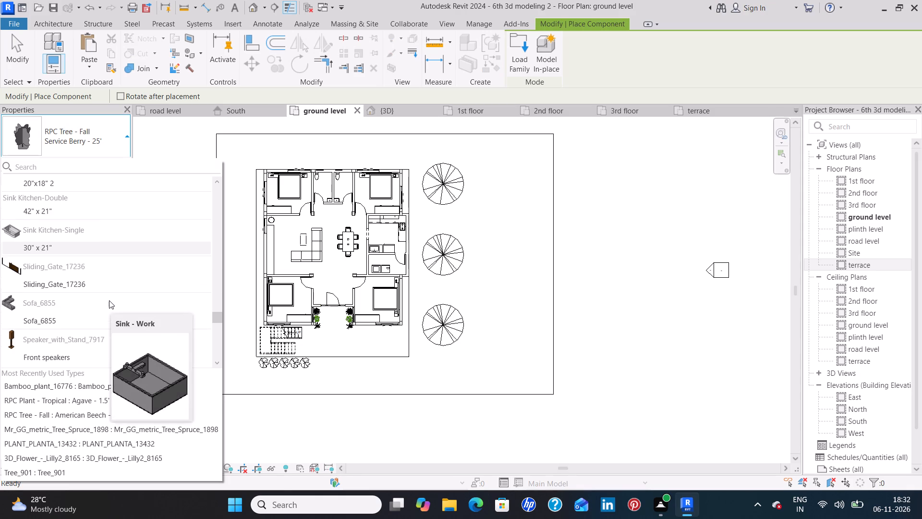
{"action": "scroll", "coordinate": [112, 297], "scroll_direction": "up", "scroll_amount": 8}
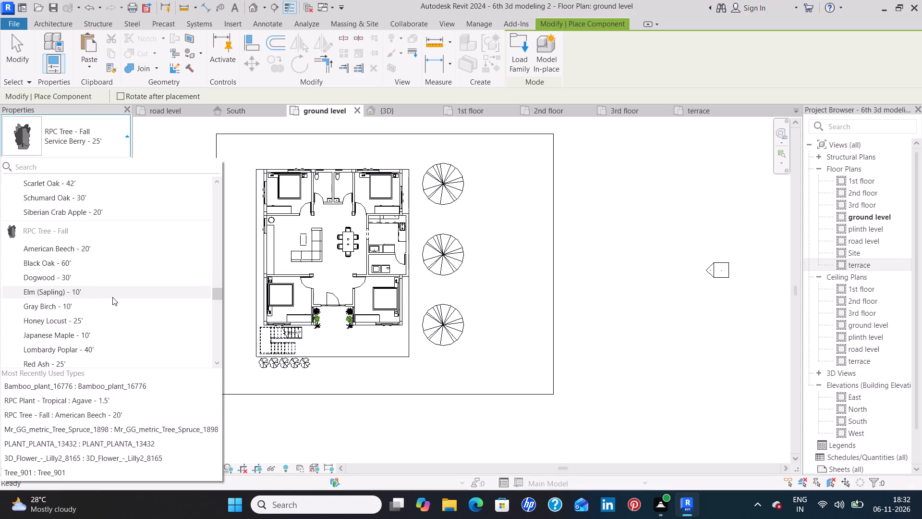
{"action": "scroll", "coordinate": [112, 297], "scroll_direction": "up", "scroll_amount": 3}
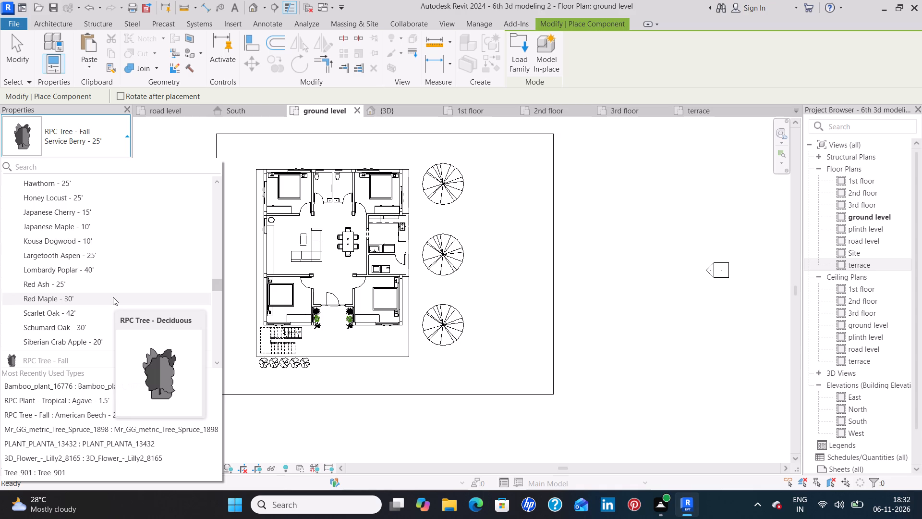
{"action": "scroll", "coordinate": [113, 297], "scroll_direction": "up", "scroll_amount": 1}
{"action": "scroll", "coordinate": [113, 297], "scroll_direction": "down", "scroll_amount": 1}
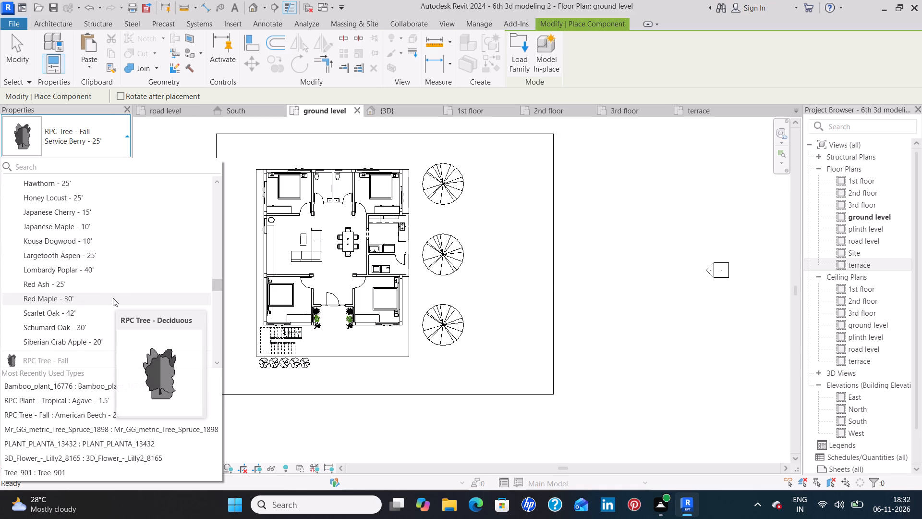
{"action": "scroll", "coordinate": [113, 298], "scroll_direction": "up", "scroll_amount": 1}
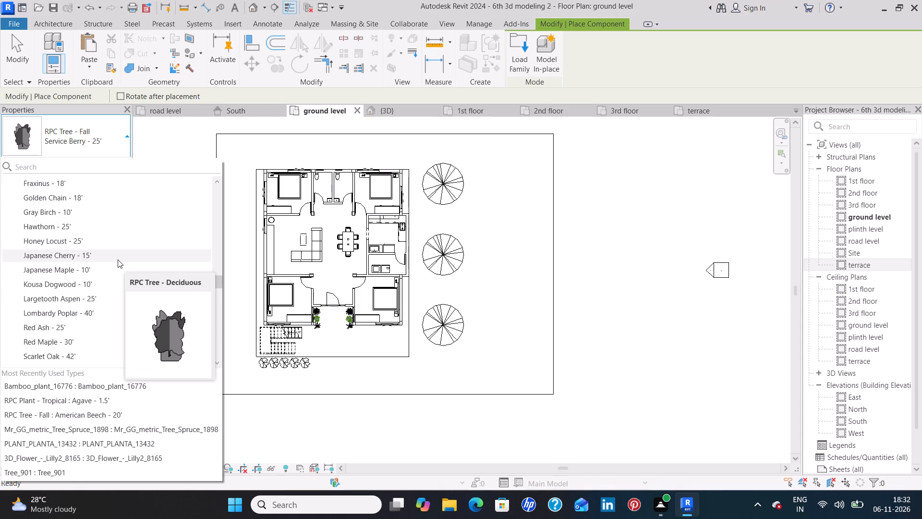
{"action": "left_click", "coordinate": [117, 259]}
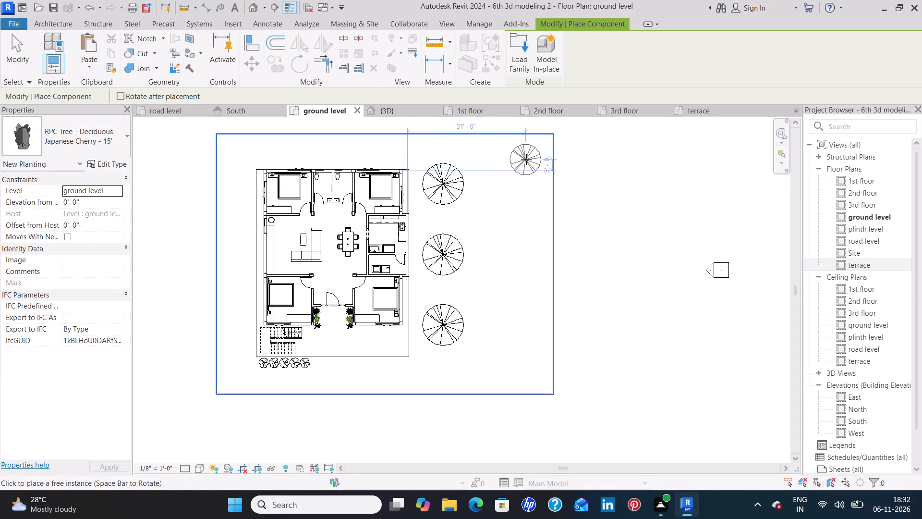
{"action": "left_click", "coordinate": [529, 159]}
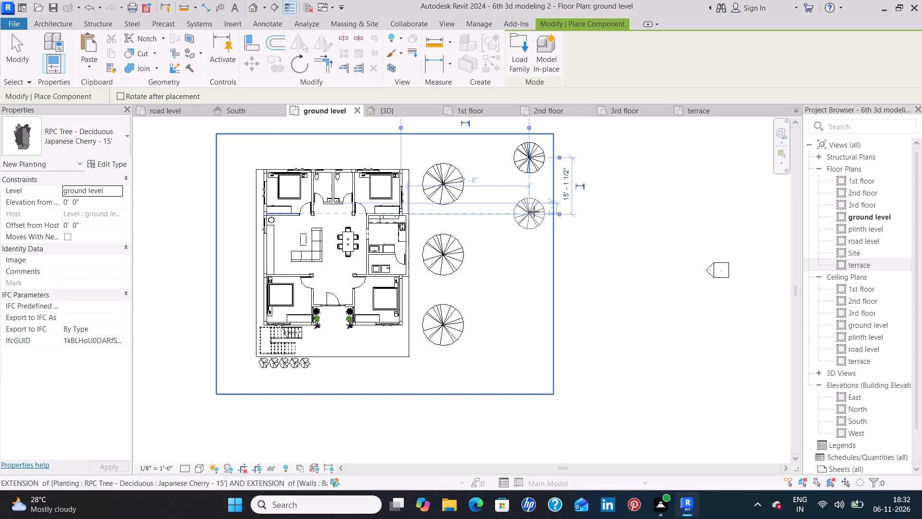
{"action": "left_click", "coordinate": [534, 209]}
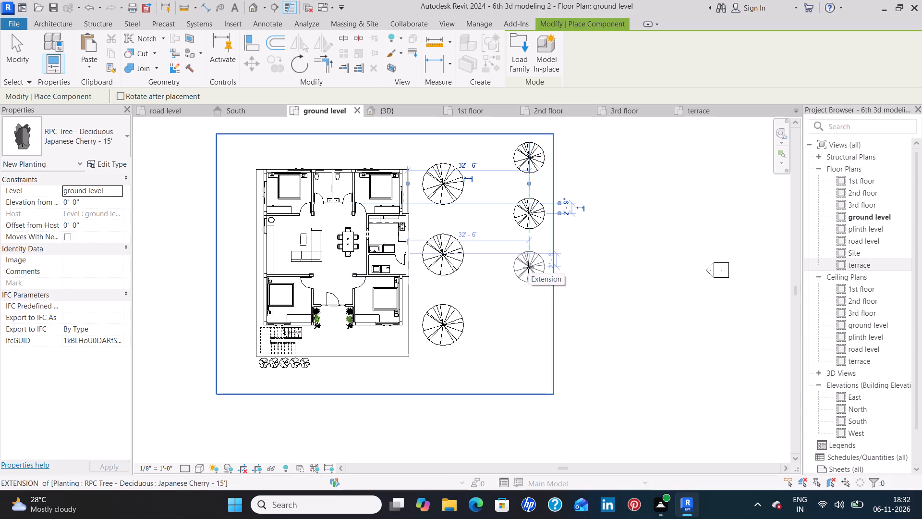
{"action": "left_click", "coordinate": [528, 268]}
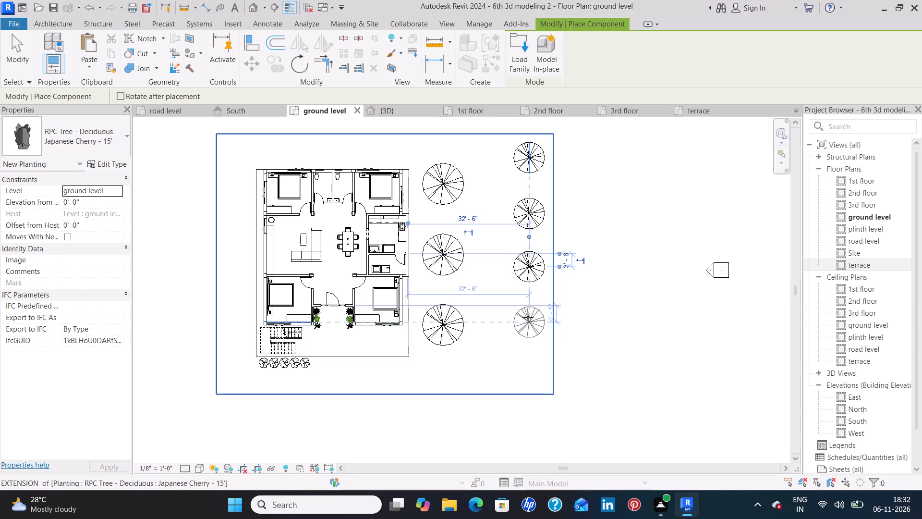
{"action": "left_click", "coordinate": [528, 317]}
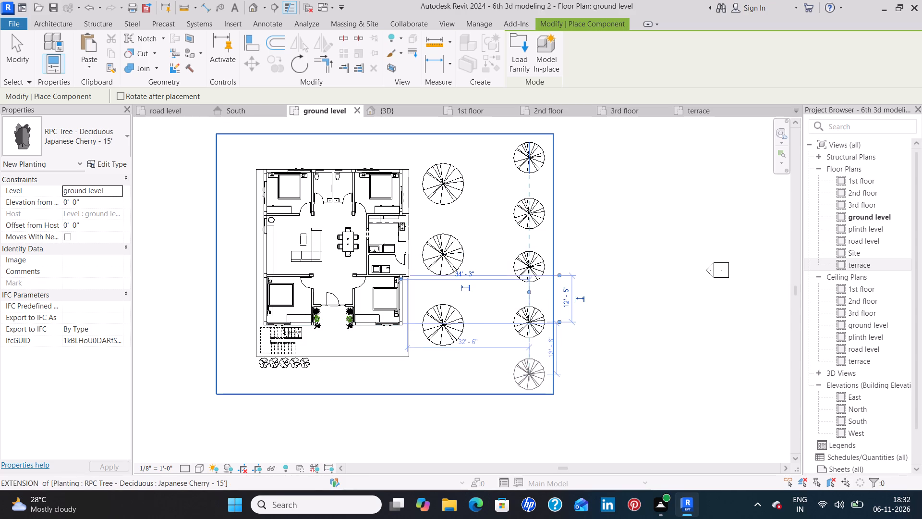
{"action": "left_click", "coordinate": [529, 375]}
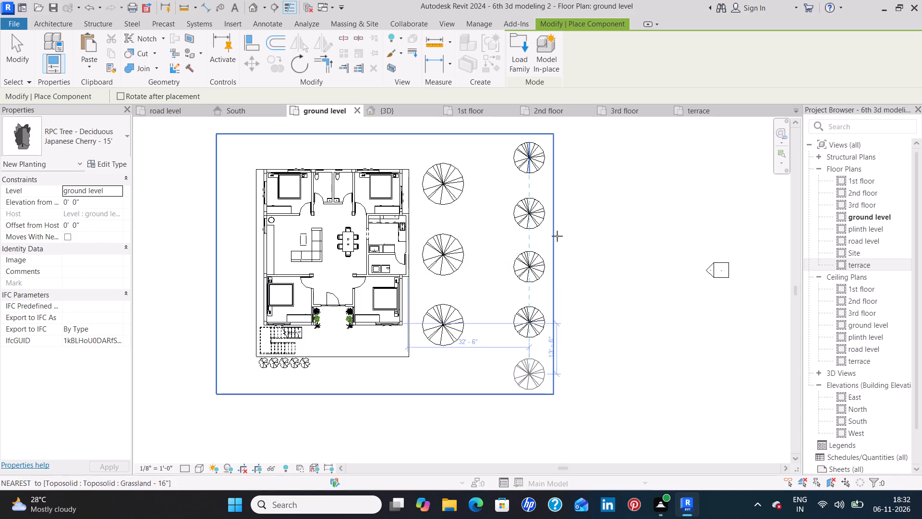
Inspect the new Japanese Cherry row in the 3D view from the corner, front and above, against the trees beside the building.
{"action": "left_click", "coordinate": [401, 110]}
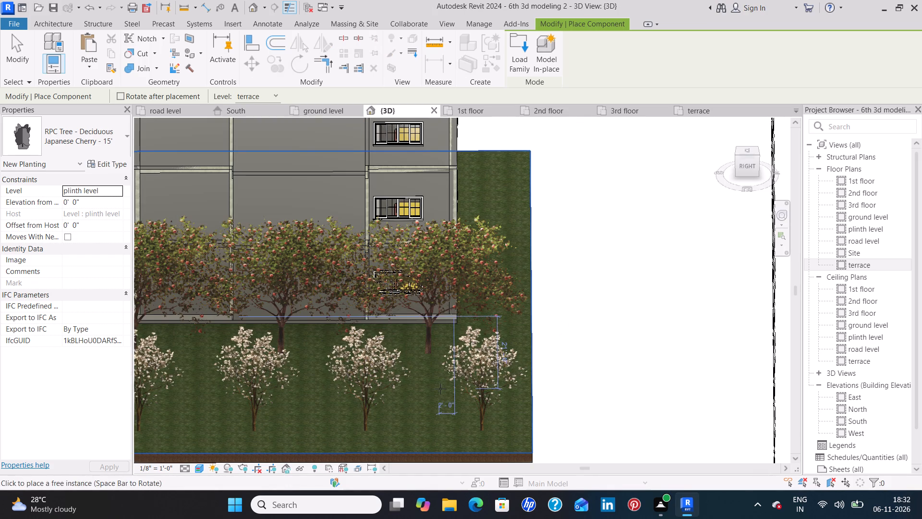
{"action": "key", "text": "Escape"}
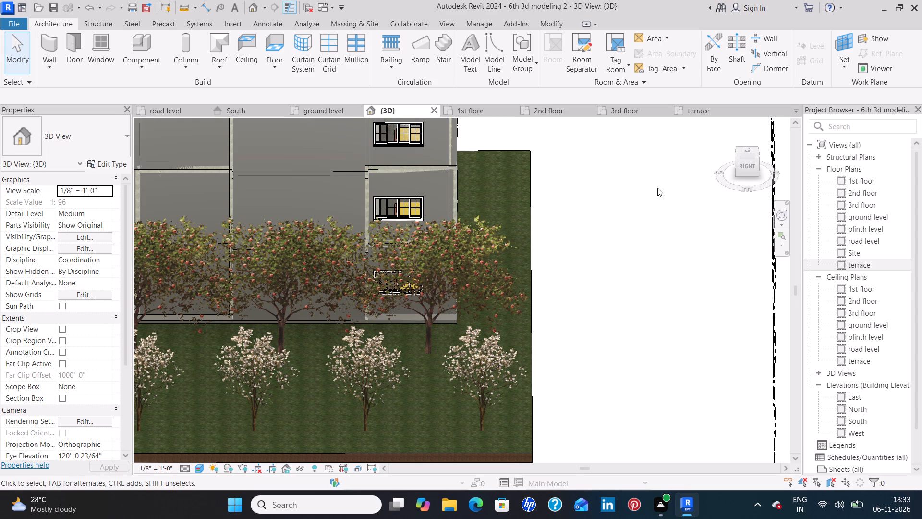
{"action": "left_click", "coordinate": [724, 123]}
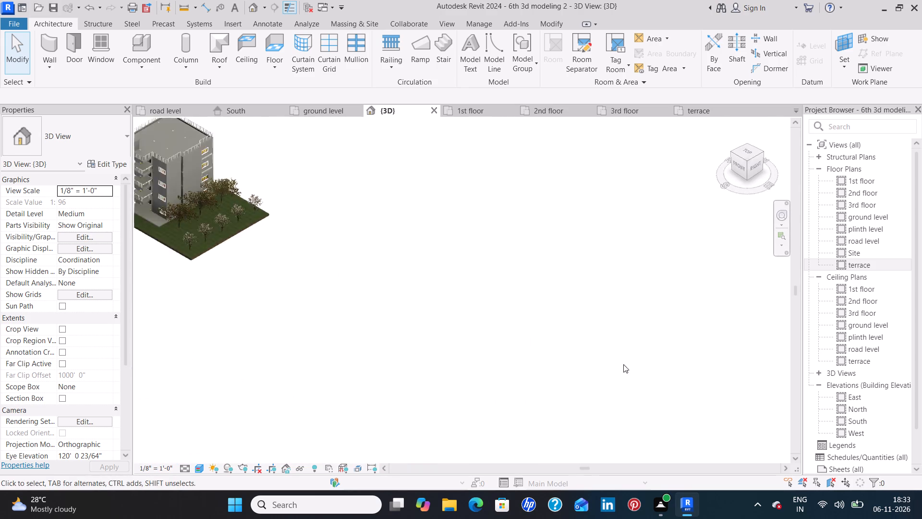
{"action": "scroll", "coordinate": [443, 457], "scroll_direction": "up", "scroll_amount": 7}
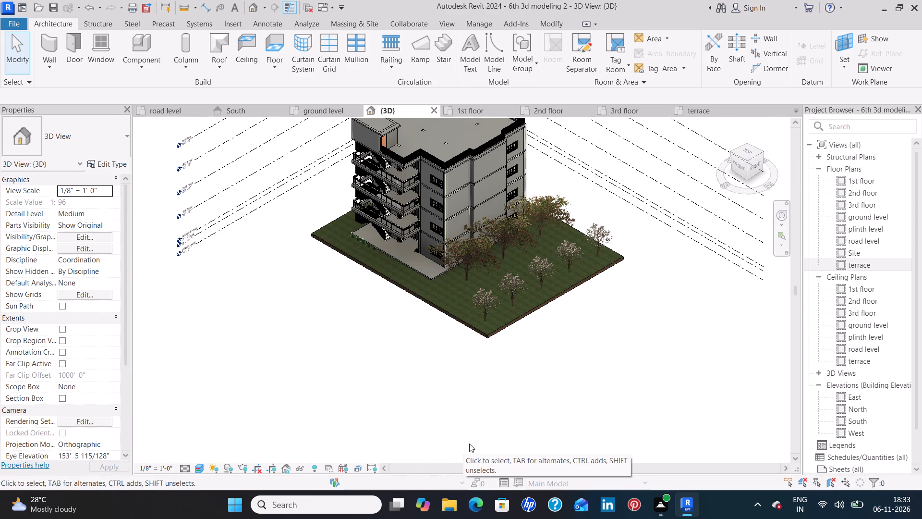
{"action": "scroll", "coordinate": [574, 343], "scroll_direction": "up", "scroll_amount": 6}
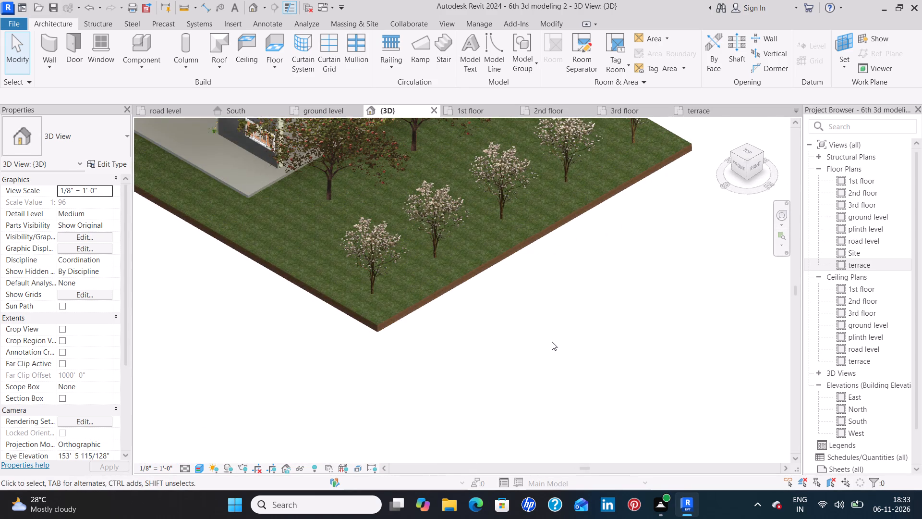
{"action": "middle_click_drag", "start_coordinate": [550, 344], "coordinate": [576, 465], "text": "shift"}
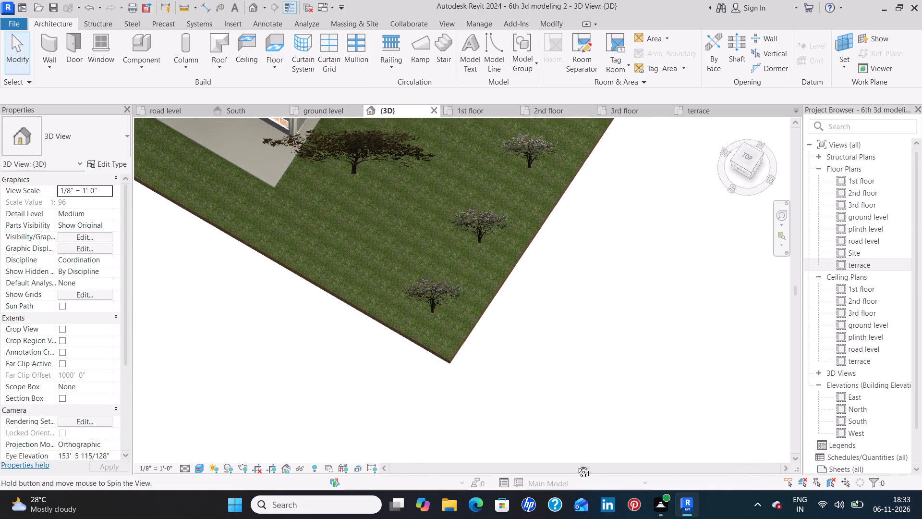
{"action": "middle_click_drag", "start_coordinate": [576, 465], "coordinate": [619, 271], "text": "shift"}
{"action": "middle_click_drag", "start_coordinate": [630, 253], "coordinate": [597, 329]}
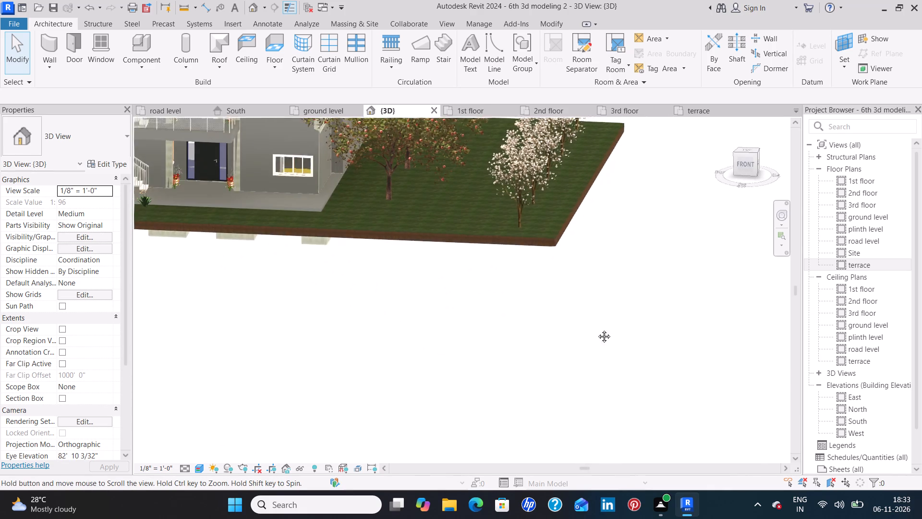
{"action": "middle_click_drag", "start_coordinate": [597, 329], "coordinate": [544, 469]}
{"action": "middle_click_drag", "start_coordinate": [549, 418], "coordinate": [577, 375], "text": "shift"}
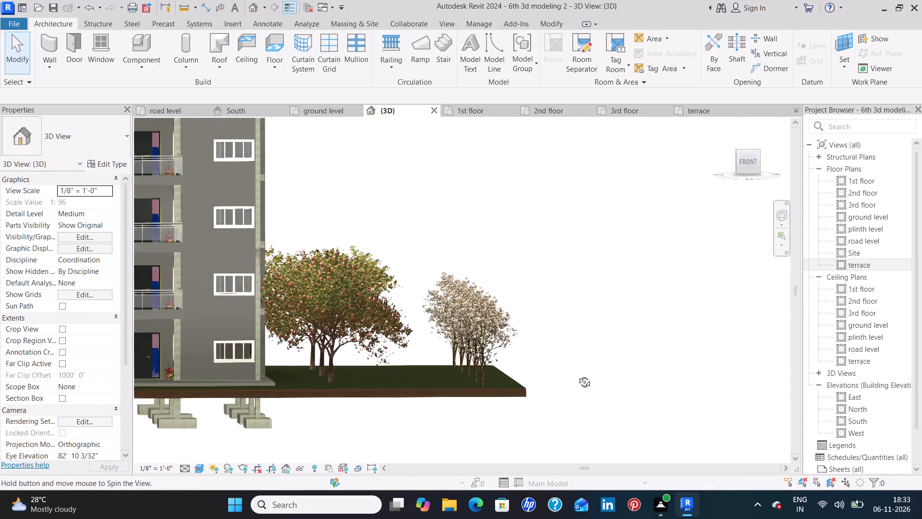
{"action": "middle_click_drag", "start_coordinate": [577, 375], "coordinate": [566, 452], "text": "shift"}
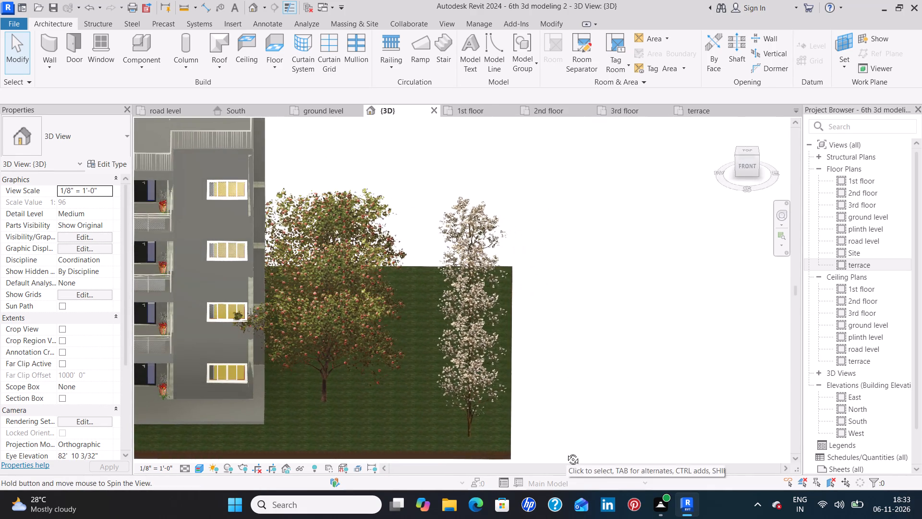
{"action": "middle_click_drag", "start_coordinate": [566, 452], "coordinate": [571, 427], "text": "shift"}
{"action": "middle_click_drag", "start_coordinate": [580, 364], "coordinate": [577, 395], "text": "shift"}
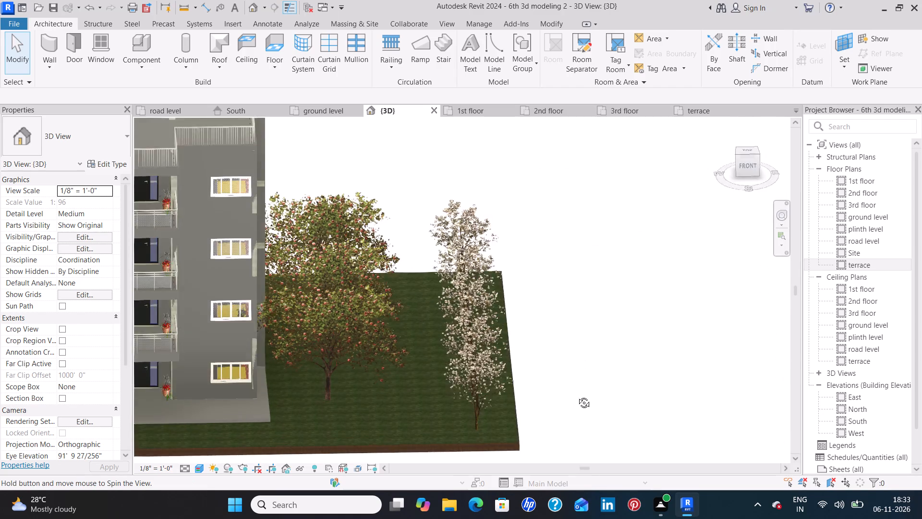
{"action": "middle_click_drag", "start_coordinate": [577, 395], "coordinate": [574, 383], "text": "shift"}
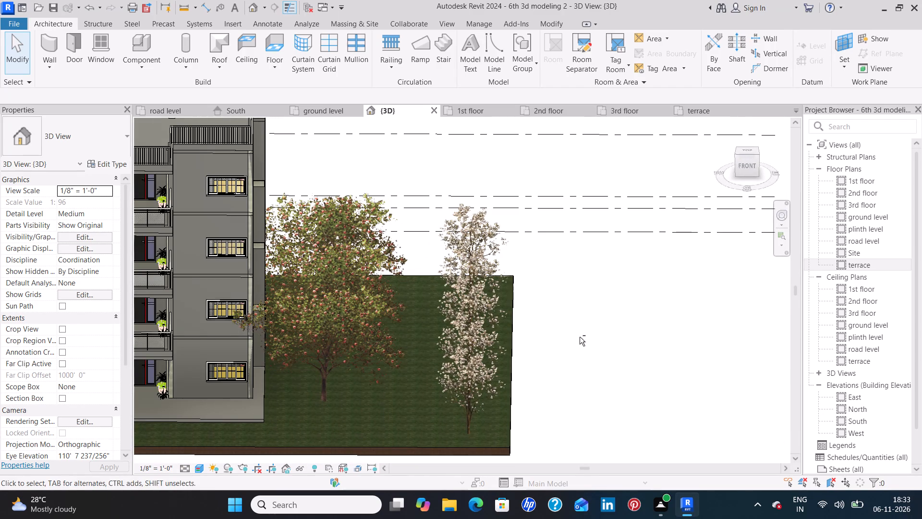
On the ground level plan, place three Honey Myrtle - 4.5' shrubs in a row before the frontmost Common Apple, about 5'-9", 11'-3" and 16'-6" from the building.
{"action": "left_click", "coordinate": [310, 112]}
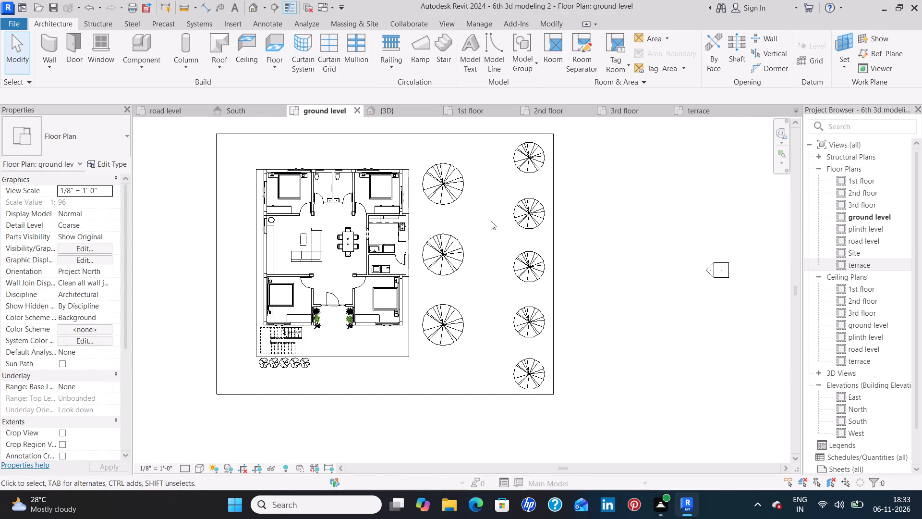
{"action": "left_click", "coordinate": [151, 50]}
{"action": "left_click", "coordinate": [108, 149]}
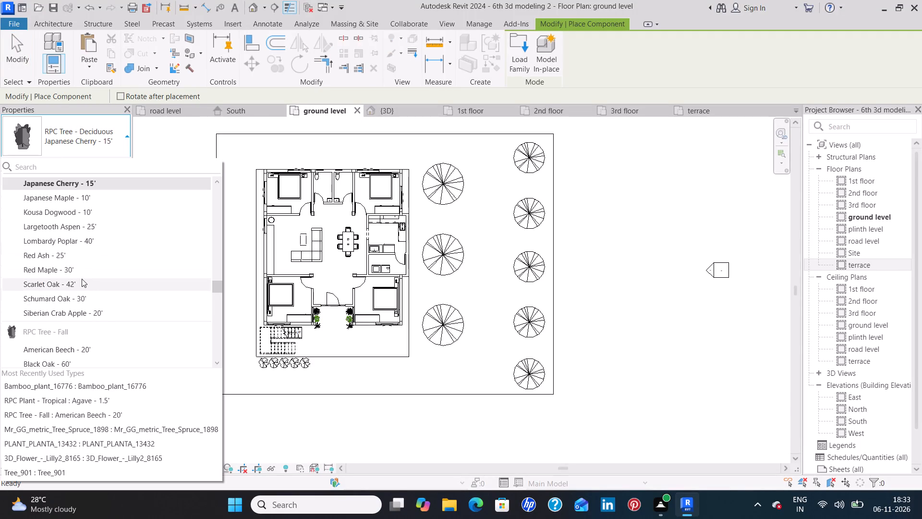
{"action": "scroll", "coordinate": [82, 279], "scroll_direction": "down", "scroll_amount": 1}
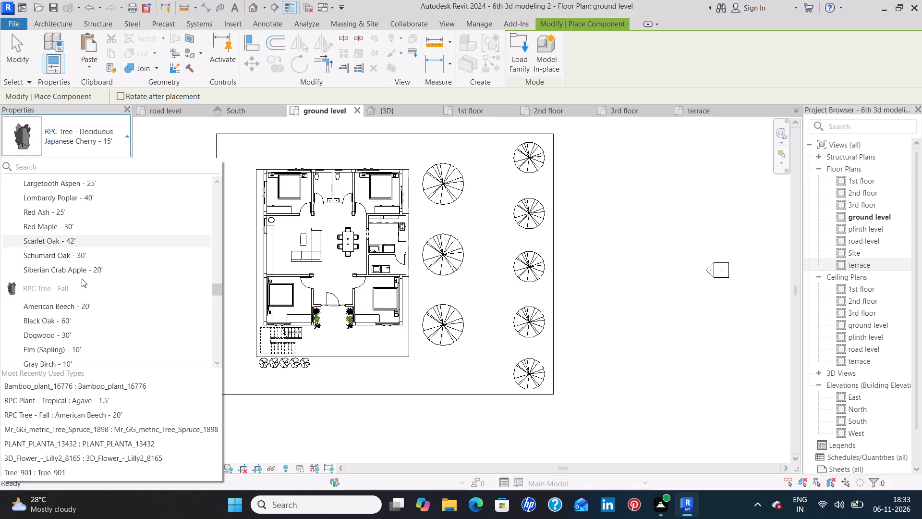
{"action": "scroll", "coordinate": [82, 279], "scroll_direction": "down", "scroll_amount": 2}
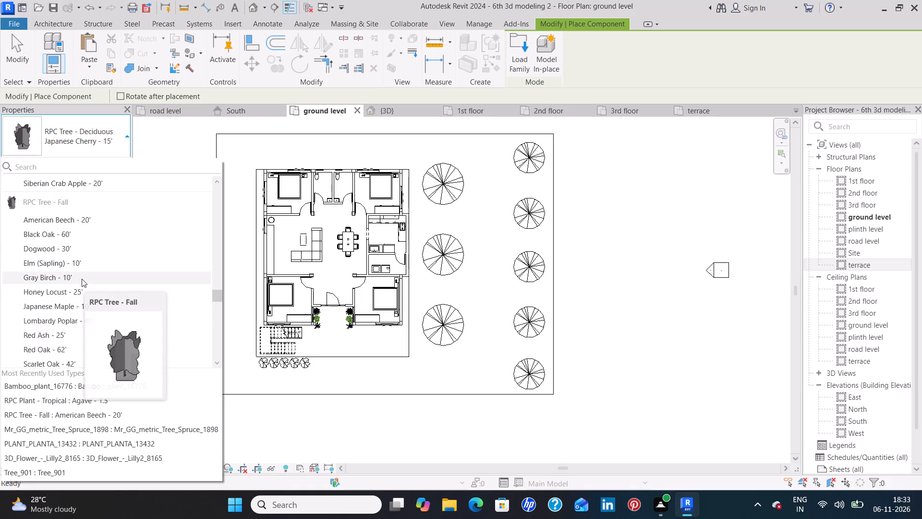
{"action": "scroll", "coordinate": [82, 279], "scroll_direction": "up", "scroll_amount": 8}
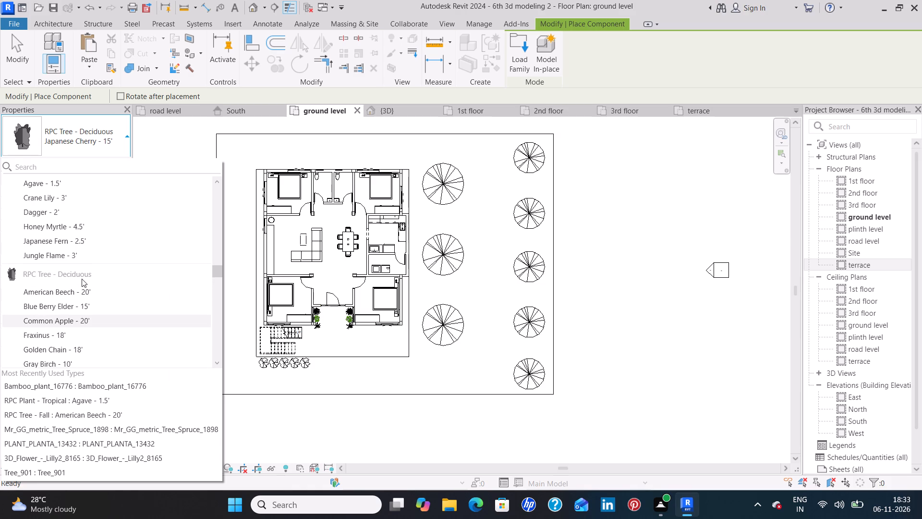
{"action": "scroll", "coordinate": [82, 279], "scroll_direction": "up", "scroll_amount": 3}
{"action": "scroll", "coordinate": [82, 279], "scroll_direction": "down", "scroll_amount": 1}
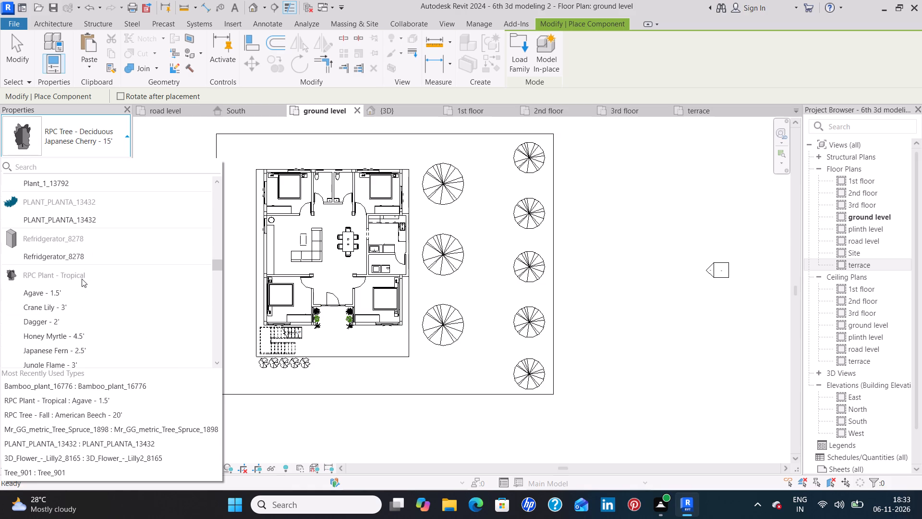
{"action": "scroll", "coordinate": [82, 279], "scroll_direction": "down", "scroll_amount": 1}
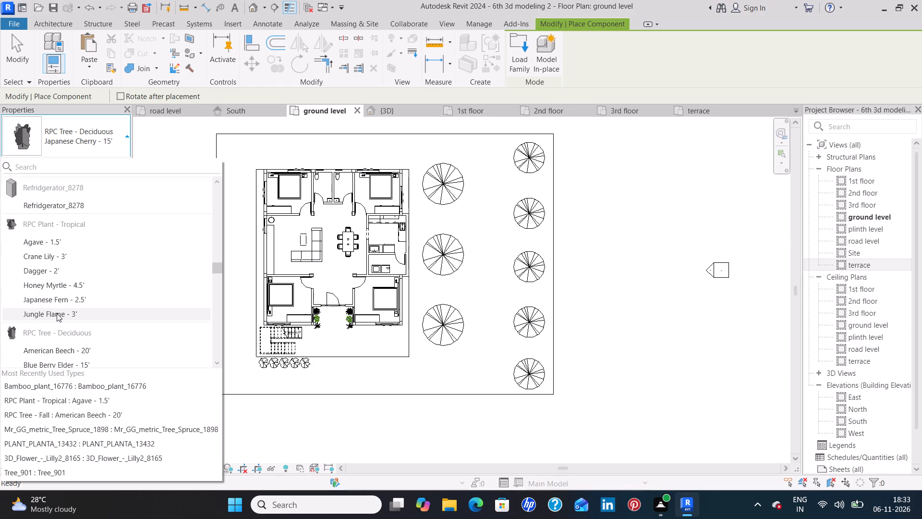
{"action": "left_click", "coordinate": [59, 289]}
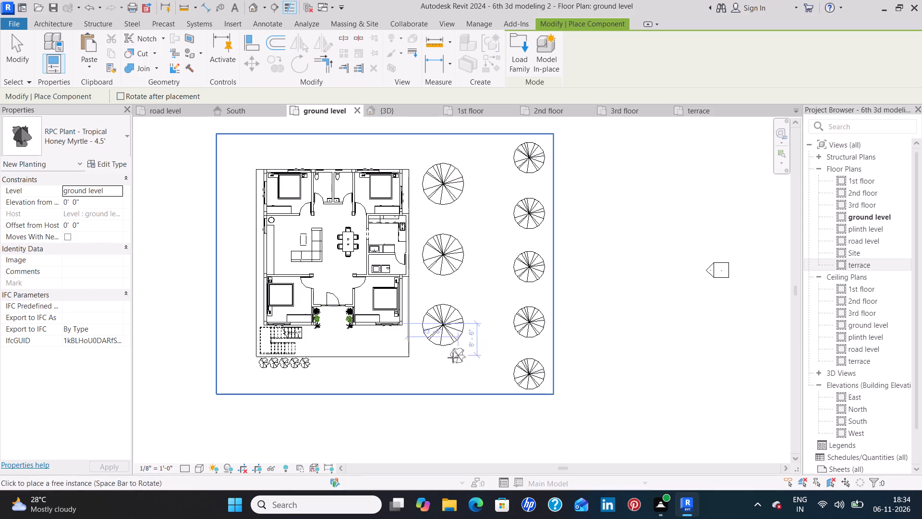
{"action": "left_click", "coordinate": [423, 356]}
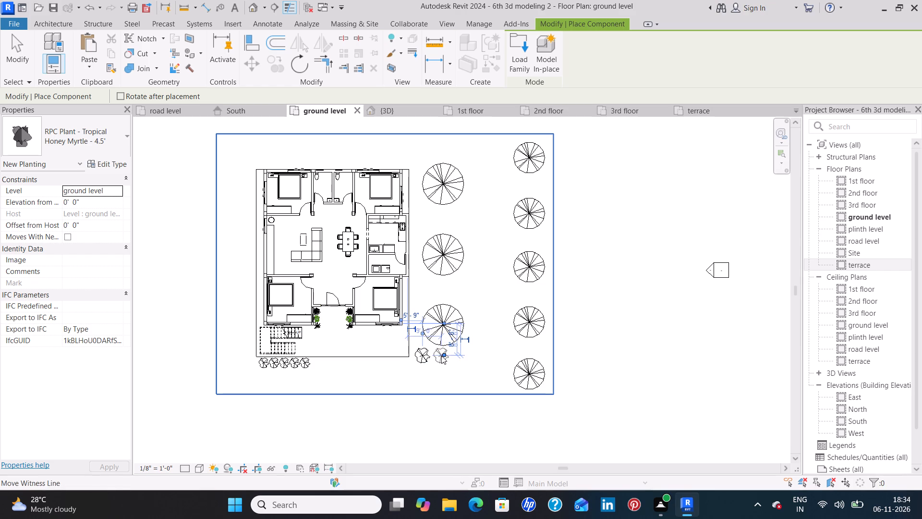
{"action": "left_click", "coordinate": [441, 356]}
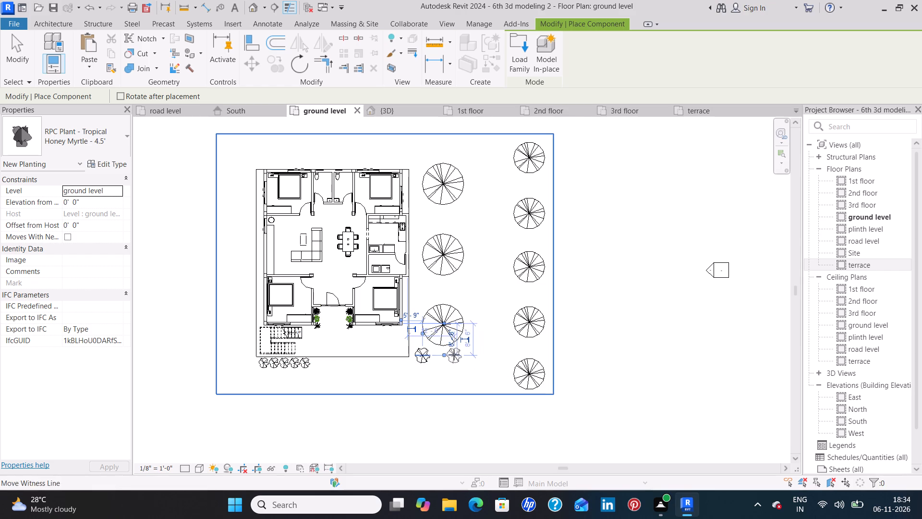
{"action": "scroll", "coordinate": [449, 356], "scroll_direction": "up", "scroll_amount": 9}
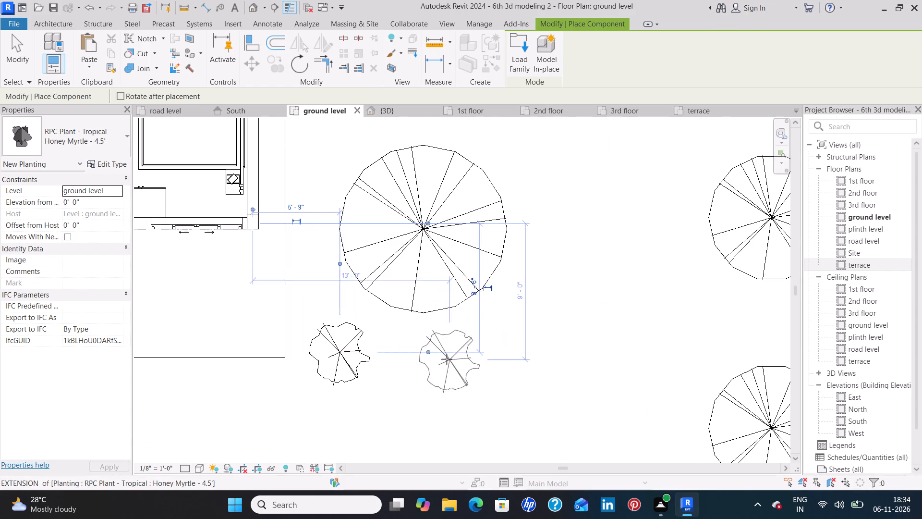
{"action": "left_click", "coordinate": [435, 358]}
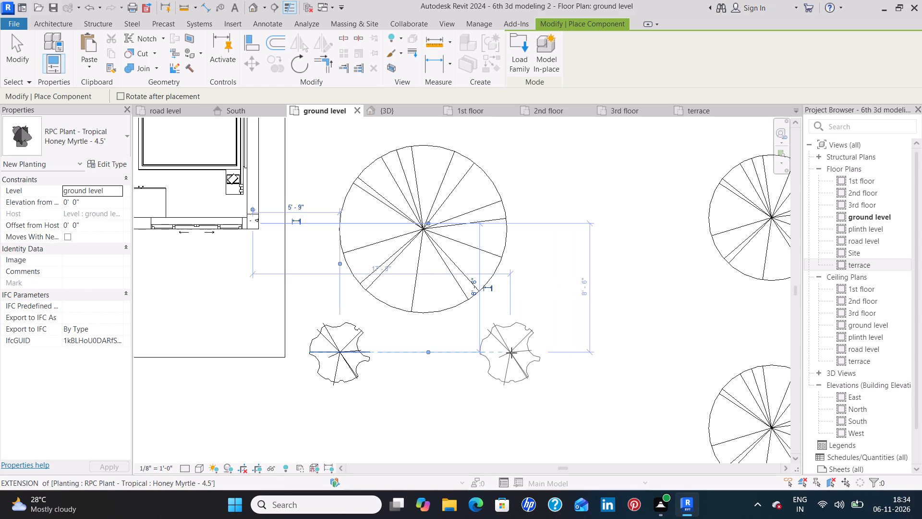
{"action": "left_click", "coordinate": [502, 356]}
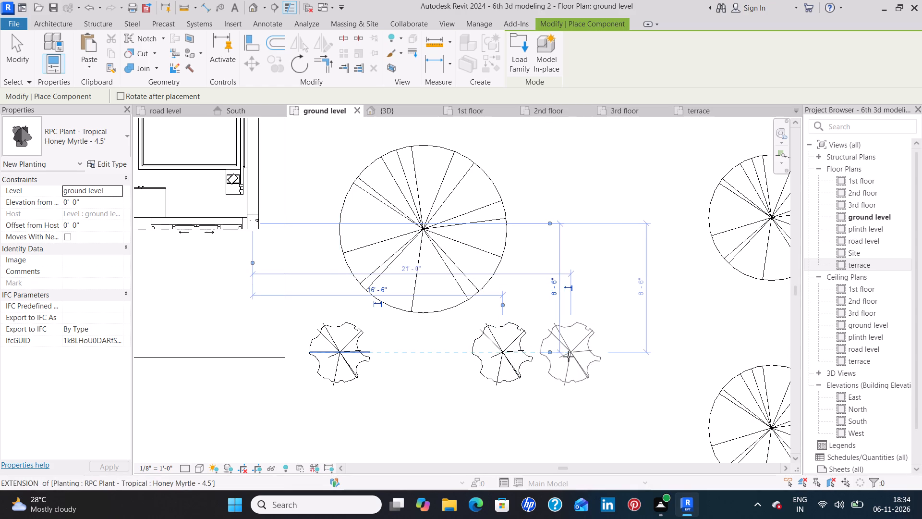
{"action": "left_click", "coordinate": [419, 355]}
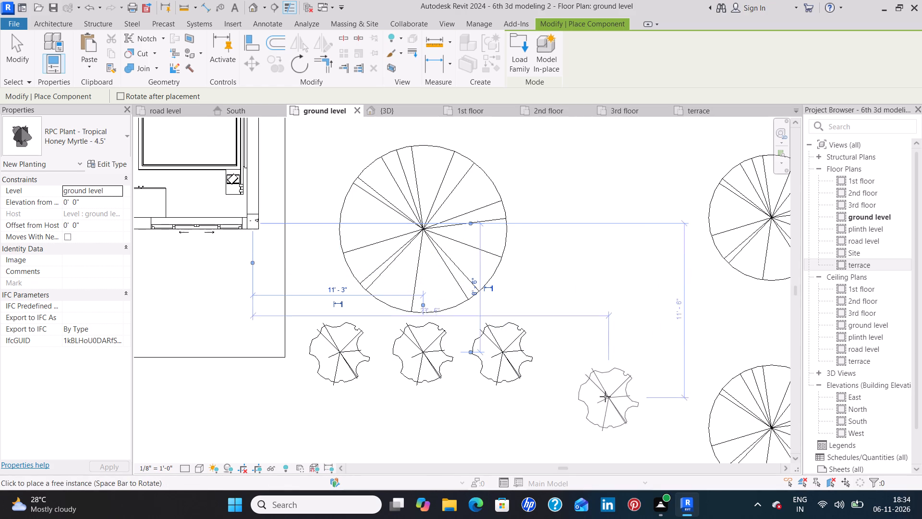
{"action": "key", "text": "Escape"}
{"action": "key", "text": "Escape"}
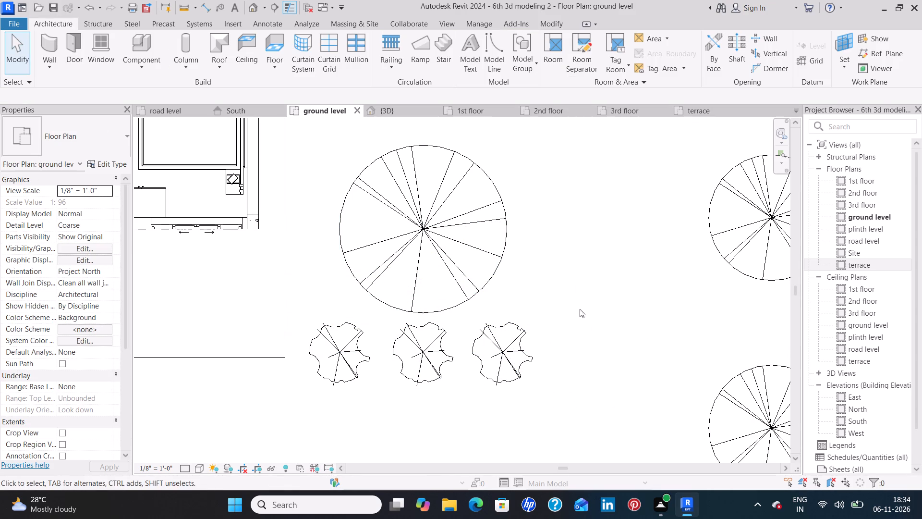
Inspect the three Honey Myrtle shrubs in the 3D view, up close and against the building front and neighbouring trees.
{"action": "left_click", "coordinate": [411, 112]}
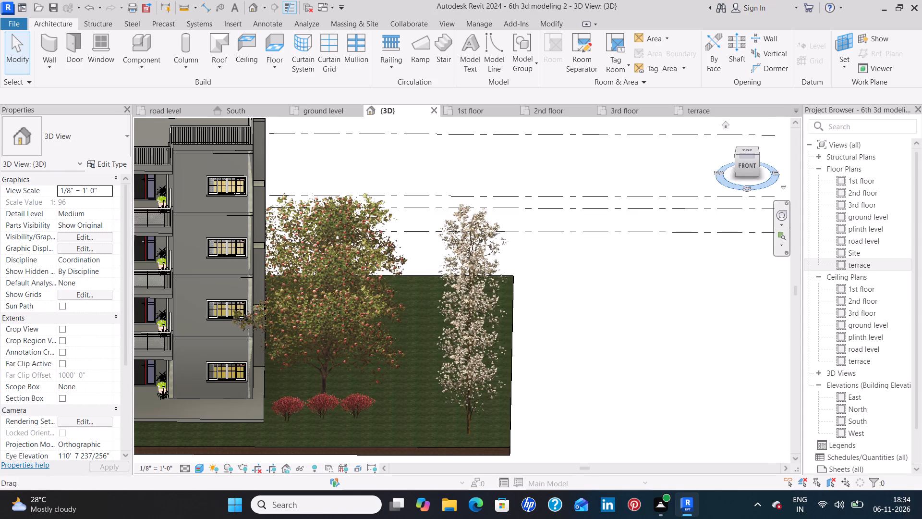
{"action": "scroll", "coordinate": [301, 428], "scroll_direction": "up", "scroll_amount": 2}
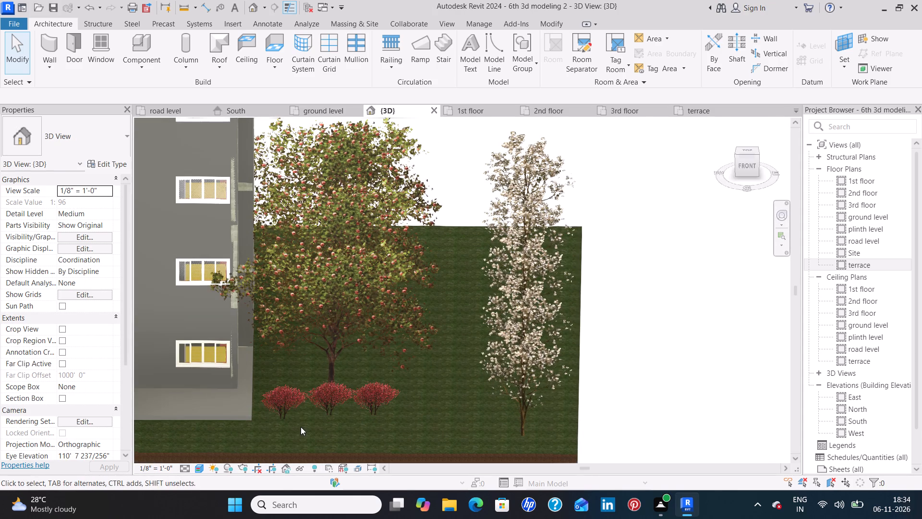
{"action": "scroll", "coordinate": [301, 408], "scroll_direction": "up", "scroll_amount": 9}
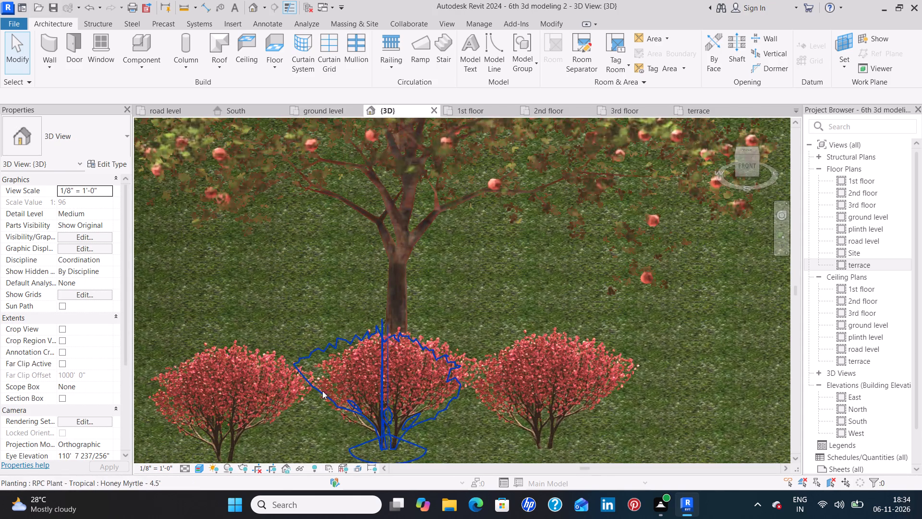
{"action": "scroll", "coordinate": [548, 414], "scroll_direction": "down", "scroll_amount": 3}
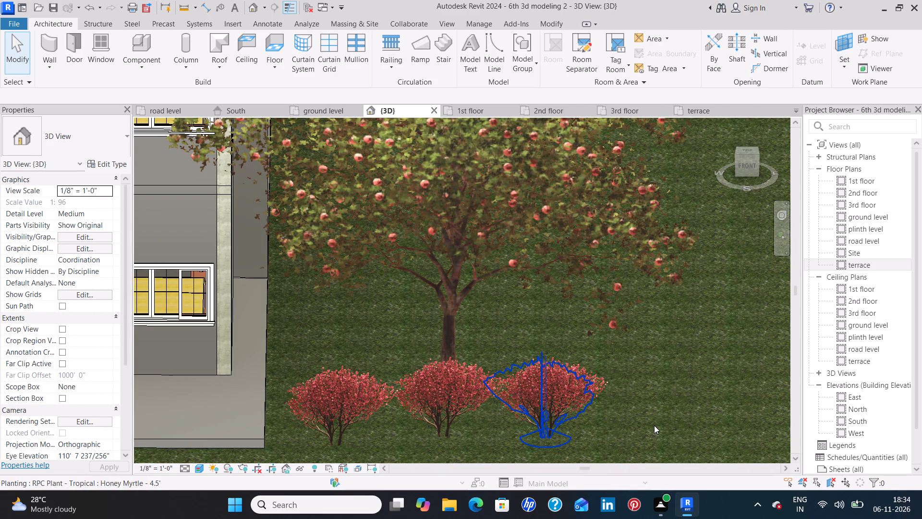
{"action": "scroll", "coordinate": [655, 429], "scroll_direction": "down", "scroll_amount": 5}
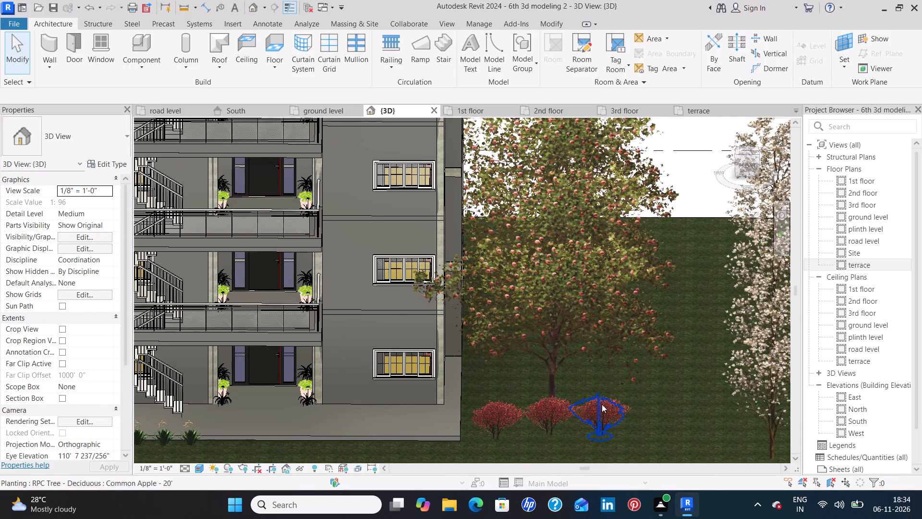
{"action": "scroll", "coordinate": [638, 388], "scroll_direction": "down", "scroll_amount": 2}
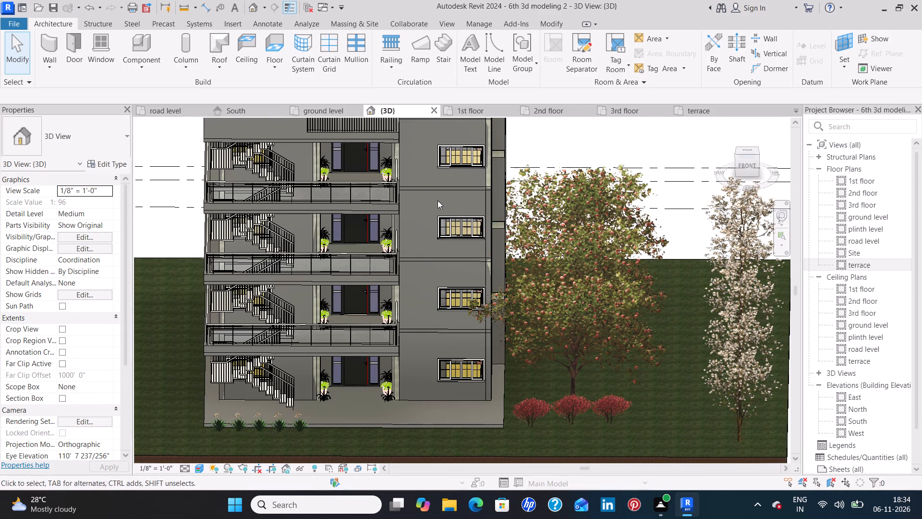
On the ground level plan, place one RPC Tree - Deciduous: Golden Chain - 18' between the inner and outer tree rows, toward the rear.
{"action": "left_click", "coordinate": [331, 108]}
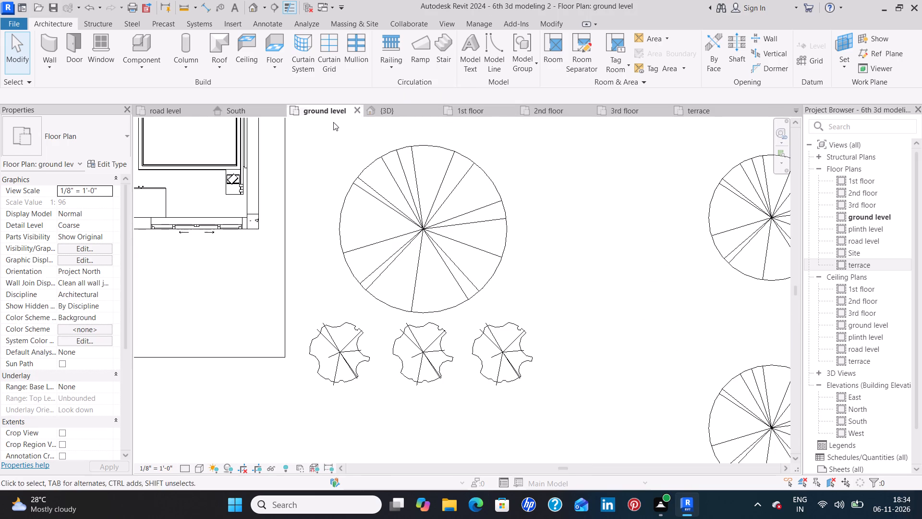
{"action": "scroll", "coordinate": [542, 325], "scroll_direction": "down", "scroll_amount": 5}
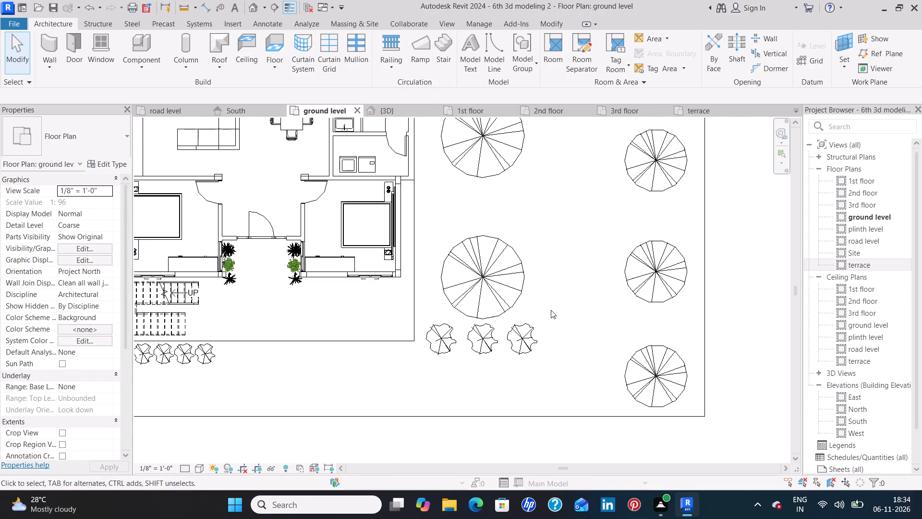
{"action": "scroll", "coordinate": [556, 262], "scroll_direction": "down", "scroll_amount": 4}
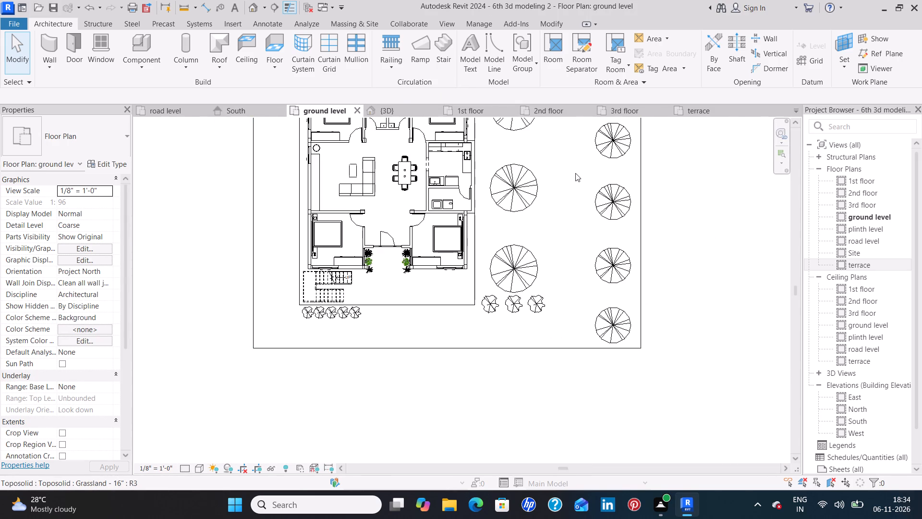
{"action": "middle_click_drag", "start_coordinate": [575, 177], "coordinate": [536, 241]}
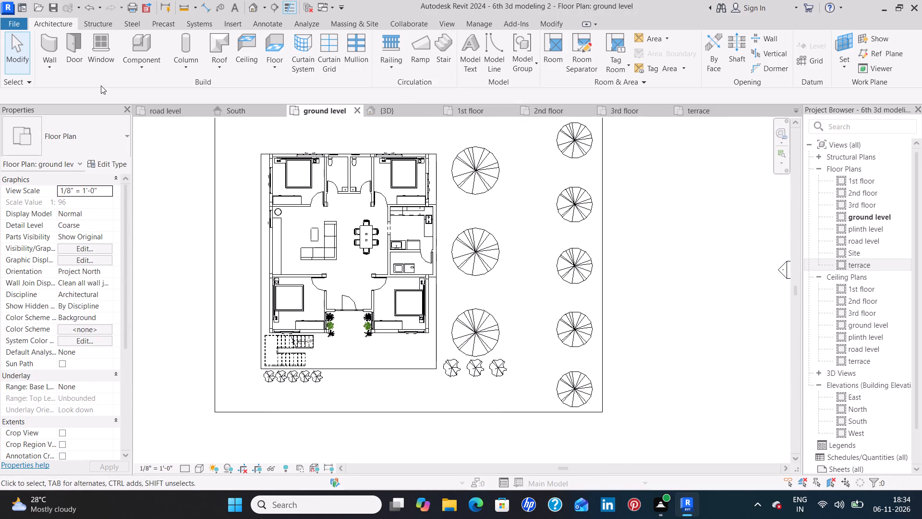
{"action": "left_click", "coordinate": [145, 46]}
{"action": "left_click", "coordinate": [111, 134]}
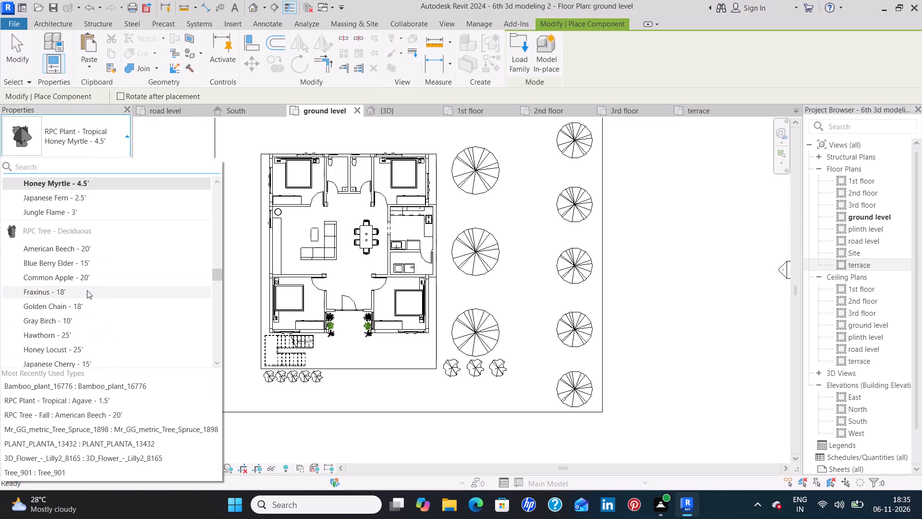
{"action": "scroll", "coordinate": [86, 293], "scroll_direction": "down", "scroll_amount": 1}
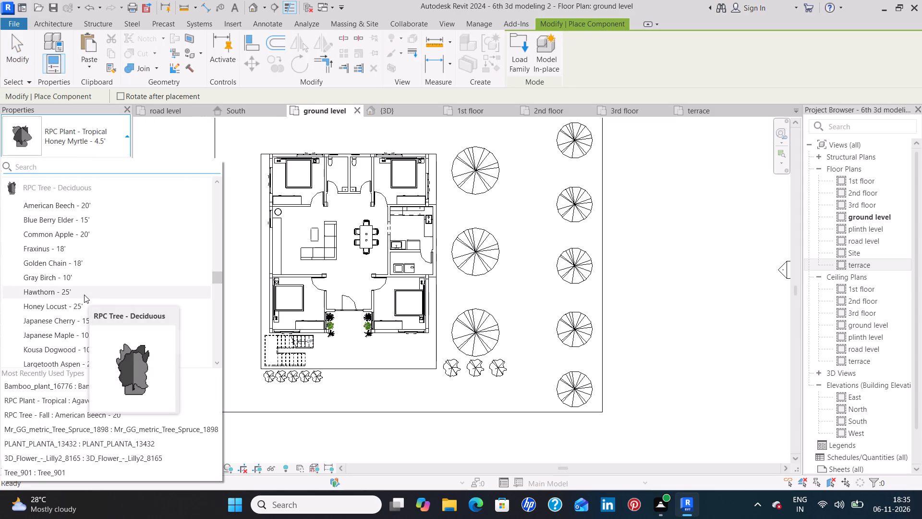
{"action": "left_click", "coordinate": [66, 264]}
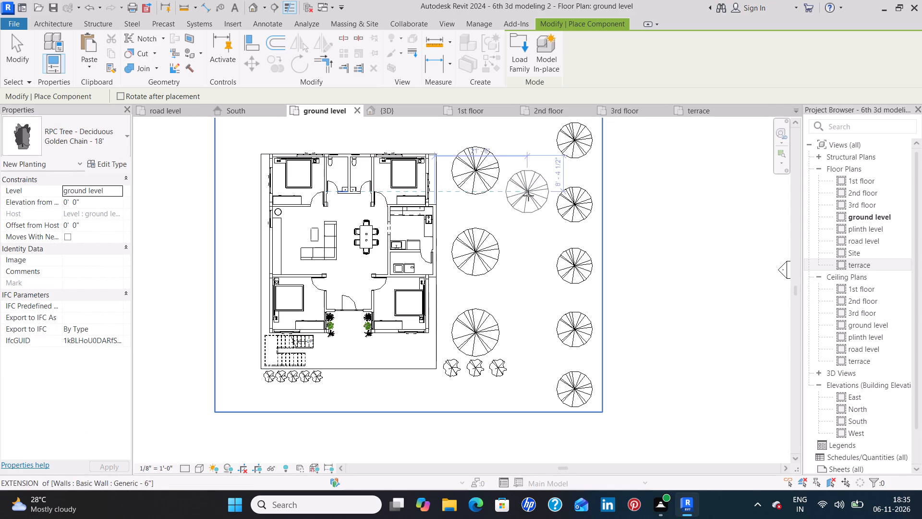
{"action": "left_click", "coordinate": [522, 208]}
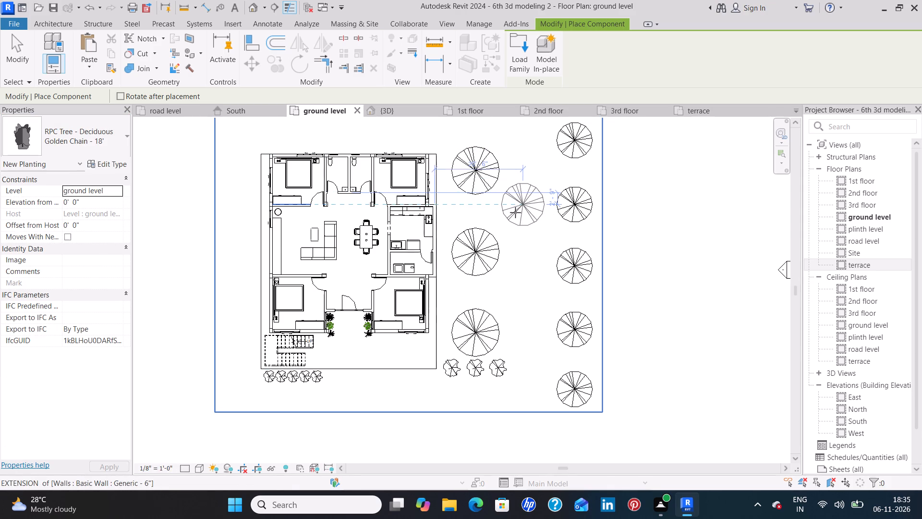
Inspect the new Golden Chain tree in the 3D view from the front and from a raised corner angle.
{"action": "left_click", "coordinate": [403, 111]}
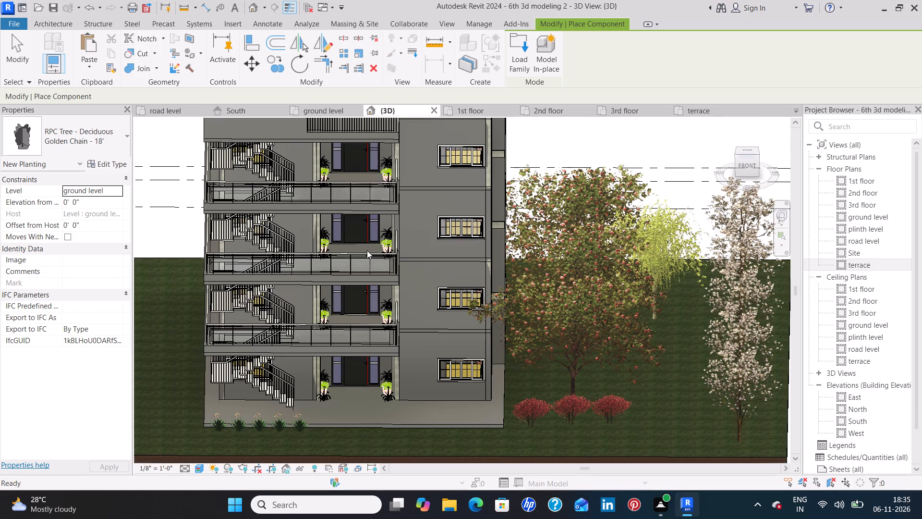
{"action": "key", "text": "Escape"}
{"action": "scroll", "coordinate": [679, 259], "scroll_direction": "up", "scroll_amount": 3}
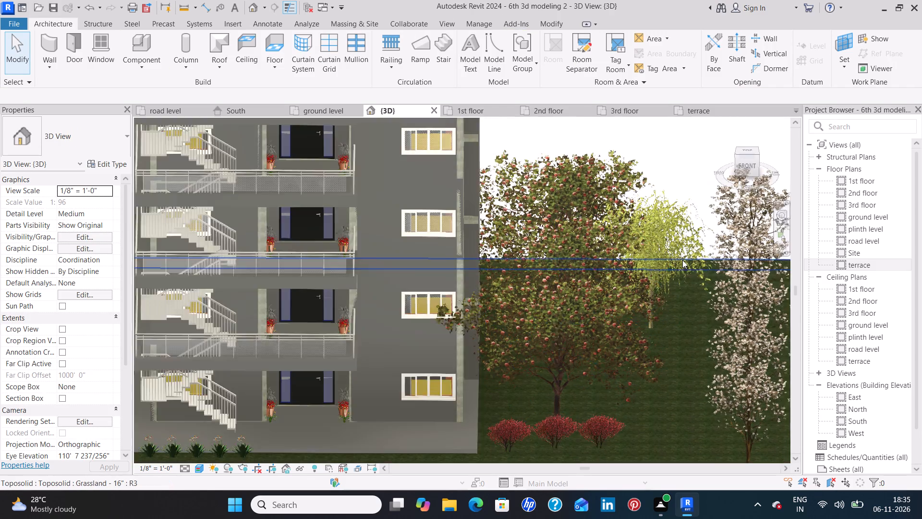
{"action": "scroll", "coordinate": [682, 262], "scroll_direction": "up", "scroll_amount": 3}
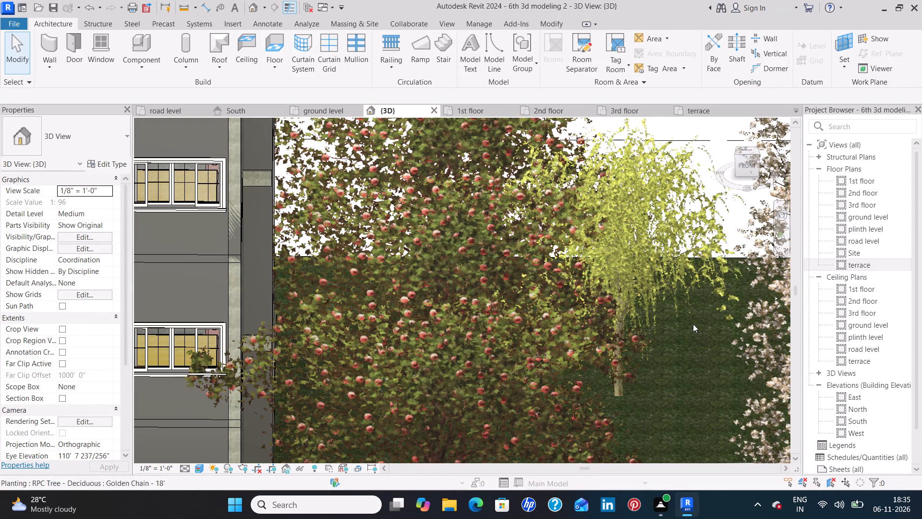
{"action": "middle_click_drag", "start_coordinate": [664, 398], "coordinate": [611, 428], "text": "shift"}
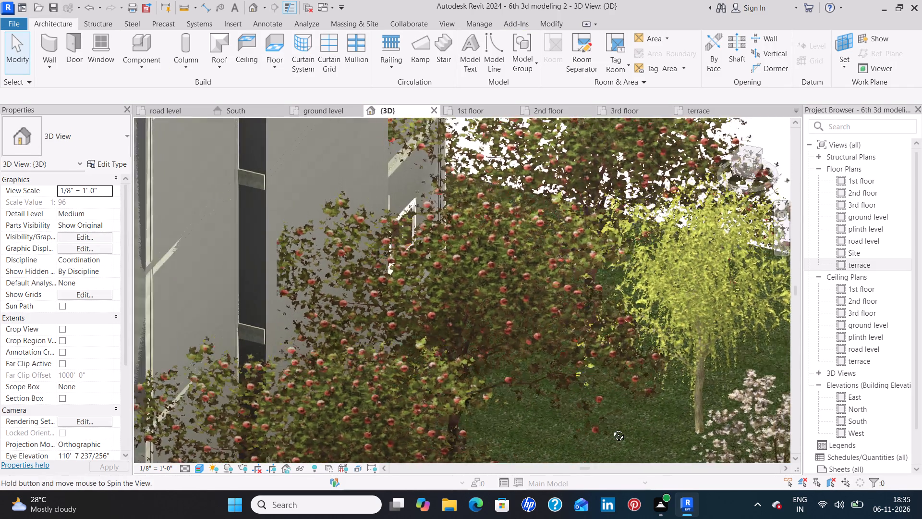
{"action": "middle_click_drag", "start_coordinate": [611, 428], "coordinate": [595, 450], "text": "shift"}
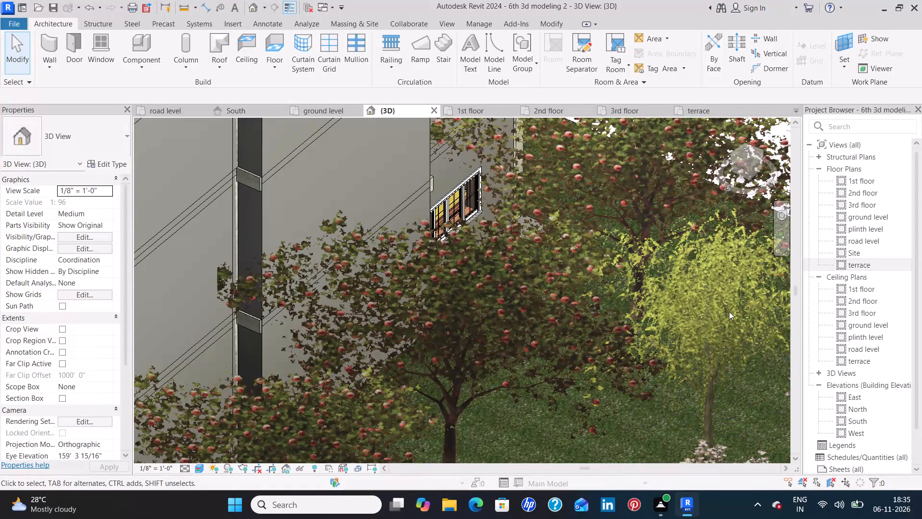
Delete the Golden Chain - 18' tree standing between the inner and outer tree rows.
{"action": "left_click", "coordinate": [706, 300]}
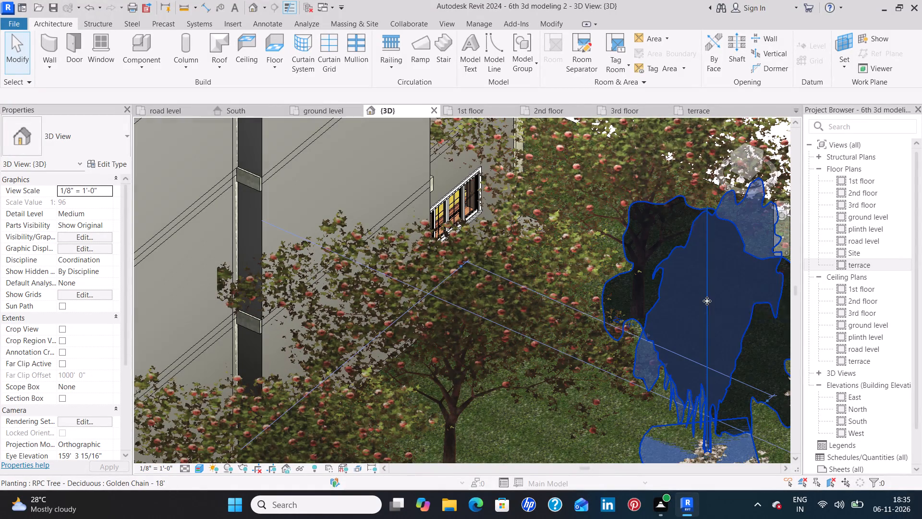
{"action": "key", "text": "Delete"}
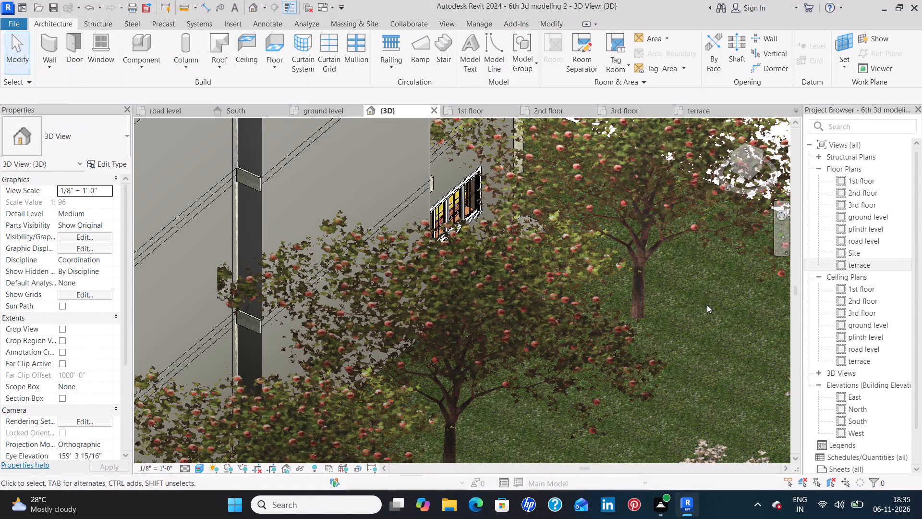
Inspect the whole site planting in the 3D view, then the Crane Lily row along the front paving edge up close.
{"action": "scroll", "coordinate": [700, 334], "scroll_direction": "down", "scroll_amount": 6}
{"action": "scroll", "coordinate": [686, 371], "scroll_direction": "down", "scroll_amount": 2}
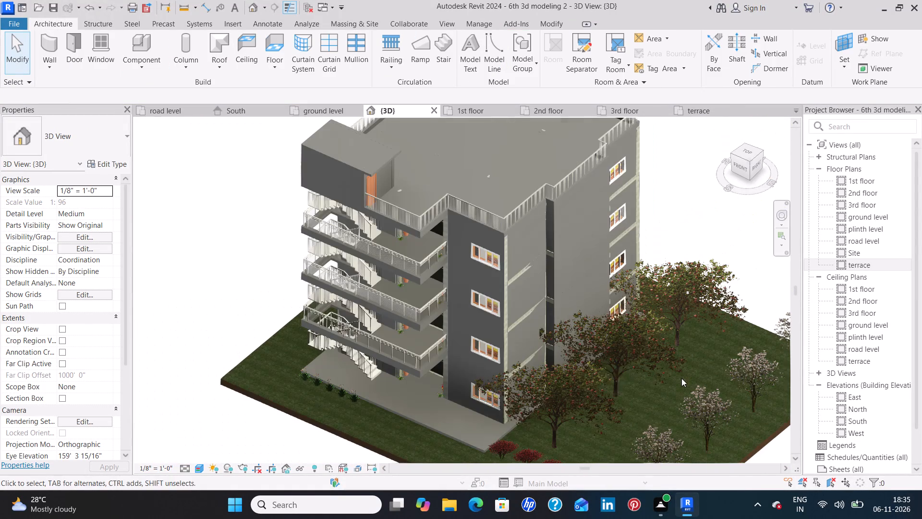
{"action": "scroll", "coordinate": [611, 414], "scroll_direction": "down", "scroll_amount": 3}
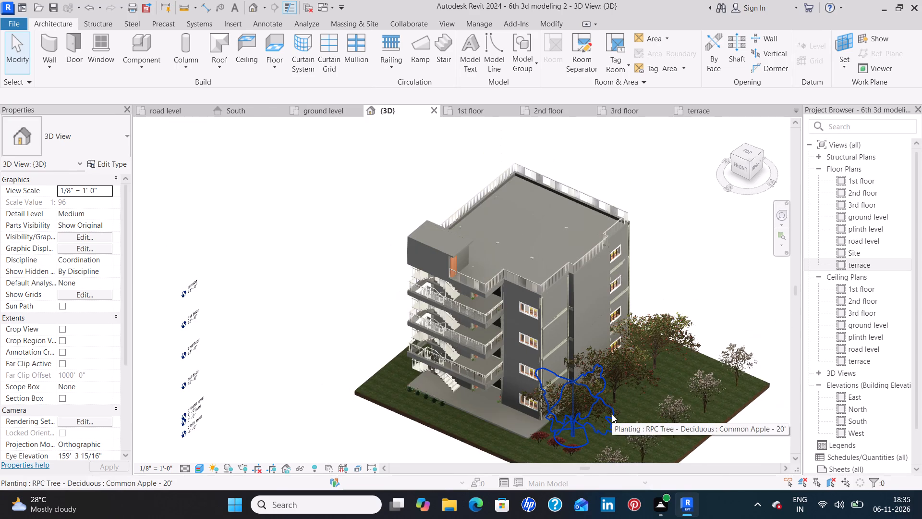
{"action": "scroll", "coordinate": [612, 414], "scroll_direction": "down", "scroll_amount": 2}
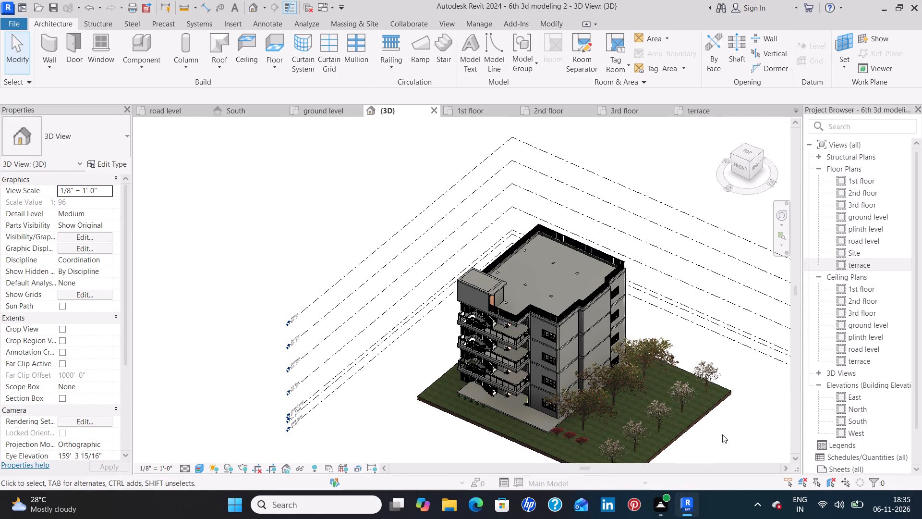
{"action": "scroll", "coordinate": [469, 406], "scroll_direction": "up", "scroll_amount": 11}
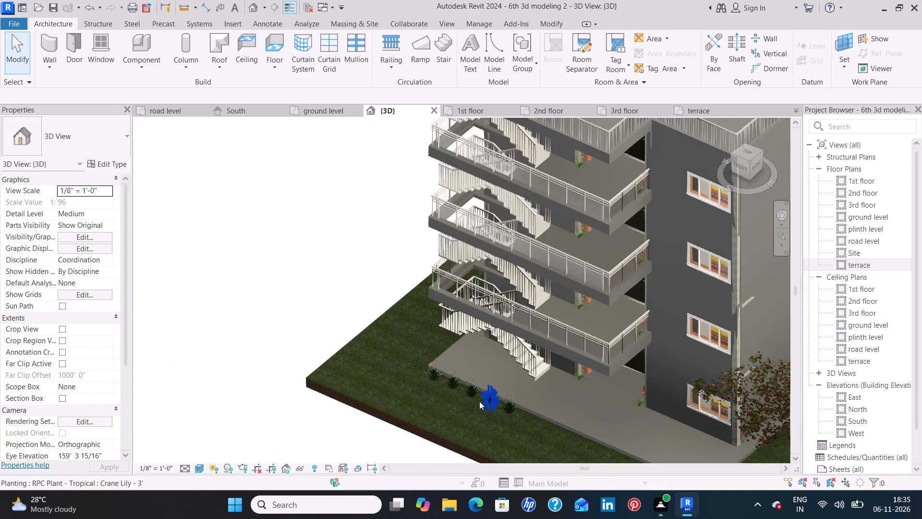
{"action": "scroll", "coordinate": [479, 401], "scroll_direction": "up", "scroll_amount": 9}
{"action": "scroll", "coordinate": [478, 402], "scroll_direction": "down", "scroll_amount": 3}
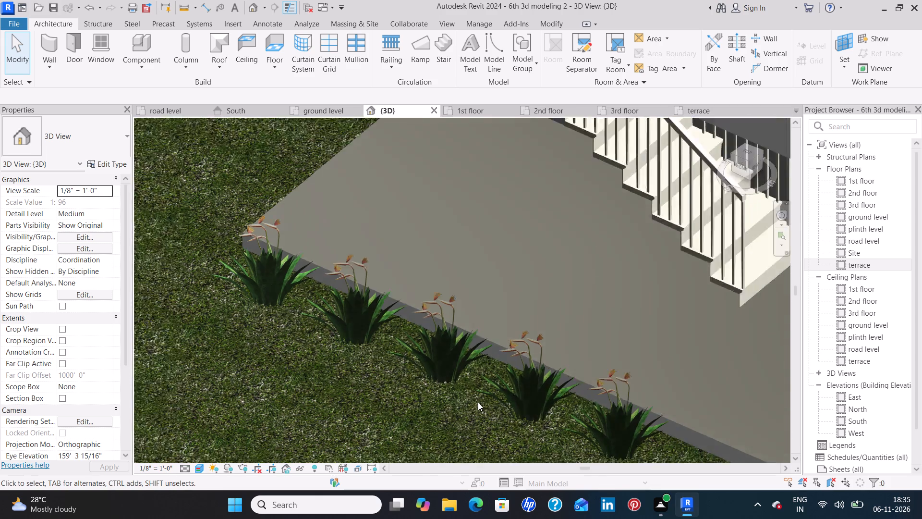
{"action": "scroll", "coordinate": [478, 402], "scroll_direction": "down", "scroll_amount": 8}
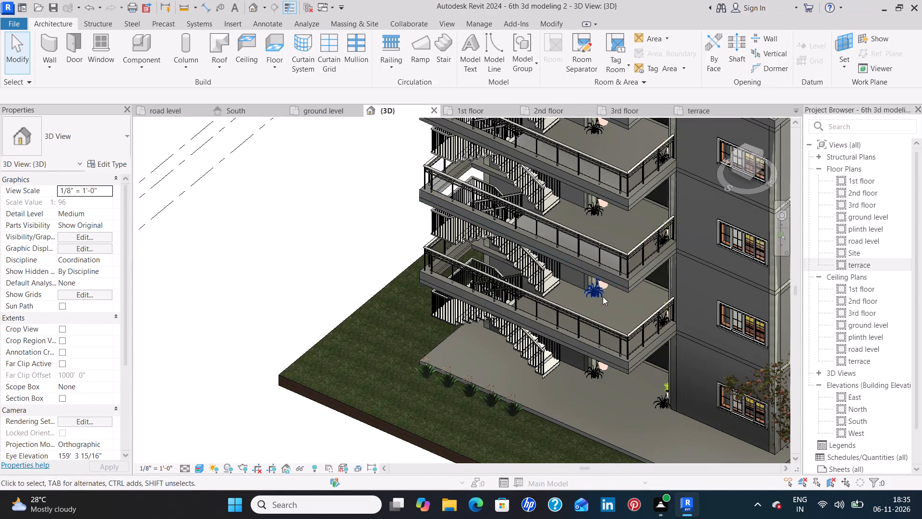
Using the balcony's 3D_Flower_-_Lilly2_8165, place four matching plants in a row before the Crane Lilies on the ground level plan, about 12'-6" from the front wall.
{"action": "scroll", "coordinate": [601, 297], "scroll_direction": "up", "scroll_amount": 15}
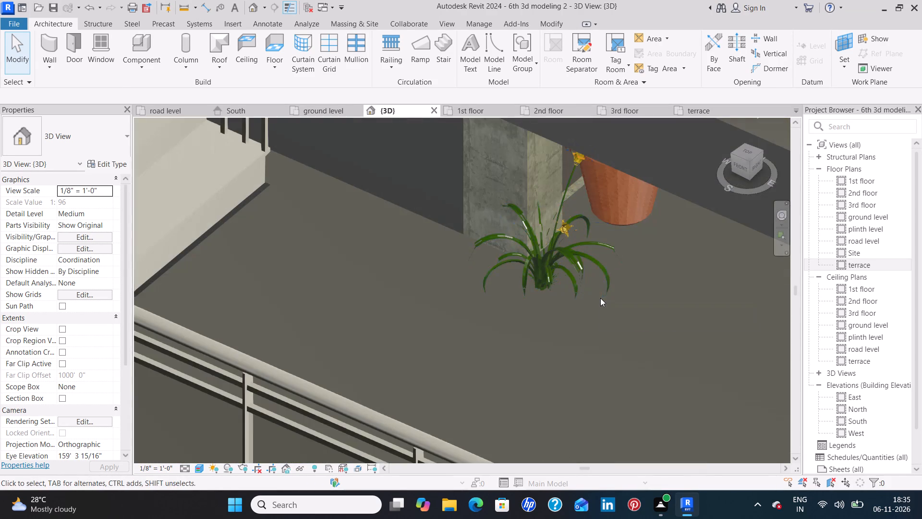
{"action": "left_click", "coordinate": [553, 270]}
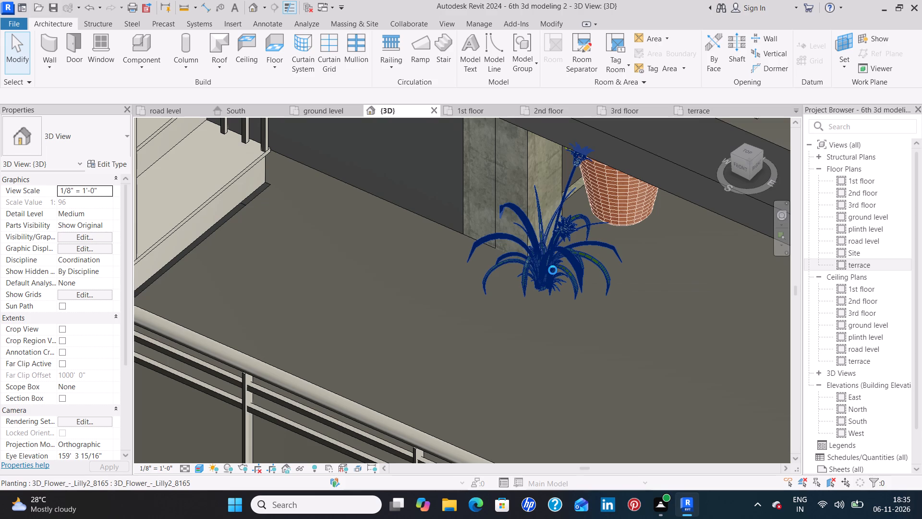
{"action": "type", "text": "cs"}
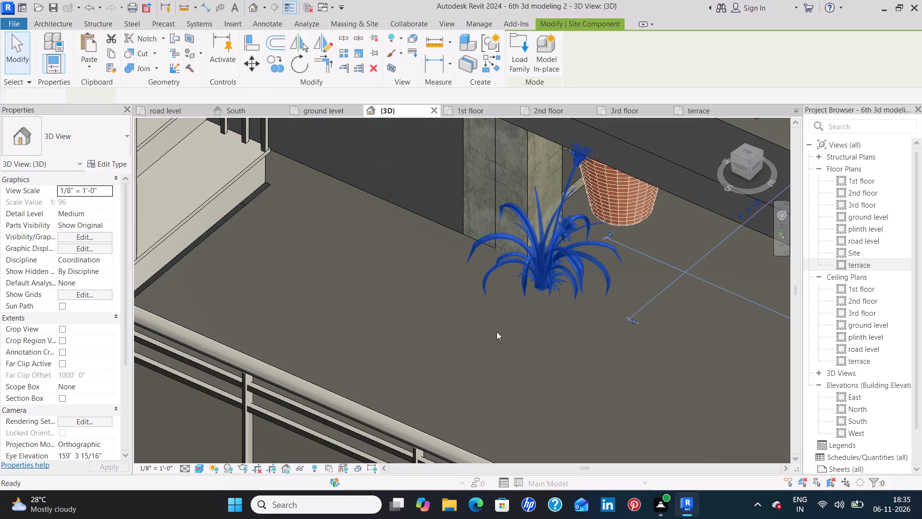
{"action": "scroll", "coordinate": [437, 363], "scroll_direction": "down", "scroll_amount": 9}
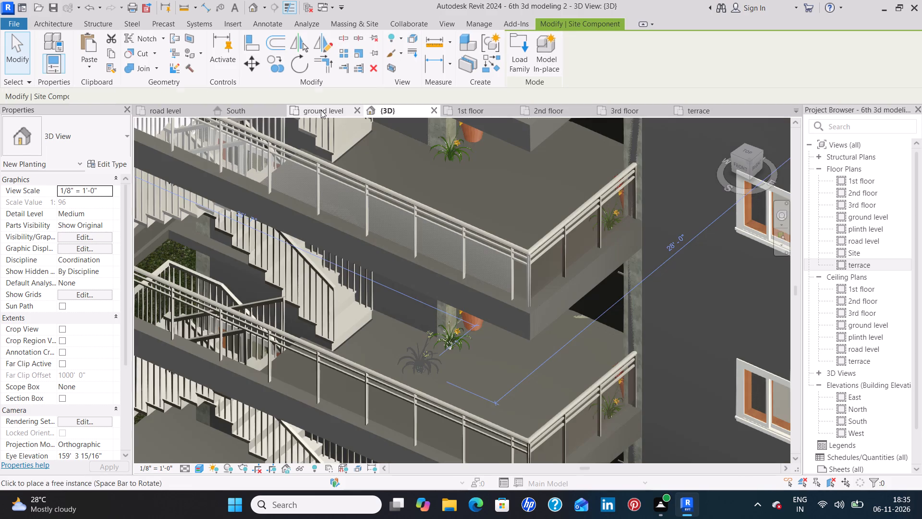
{"action": "left_click", "coordinate": [329, 110]}
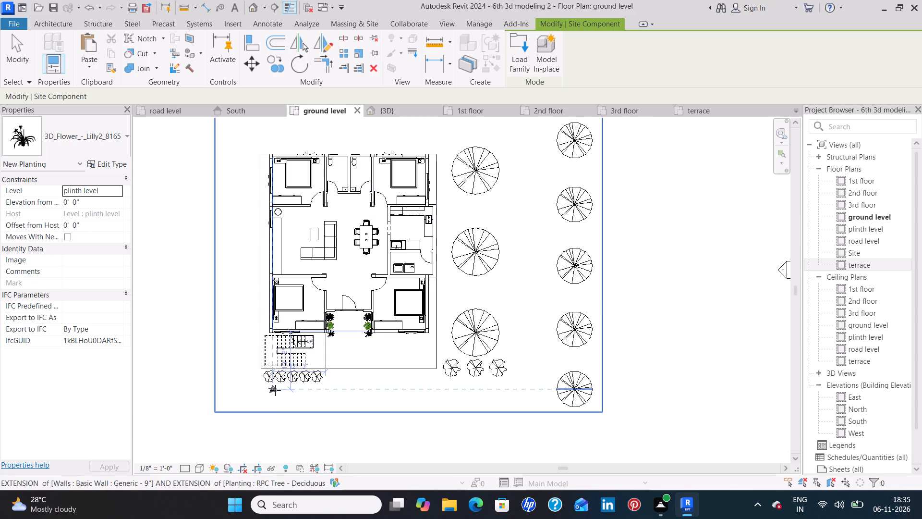
{"action": "scroll", "coordinate": [275, 390], "scroll_direction": "up", "scroll_amount": 11}
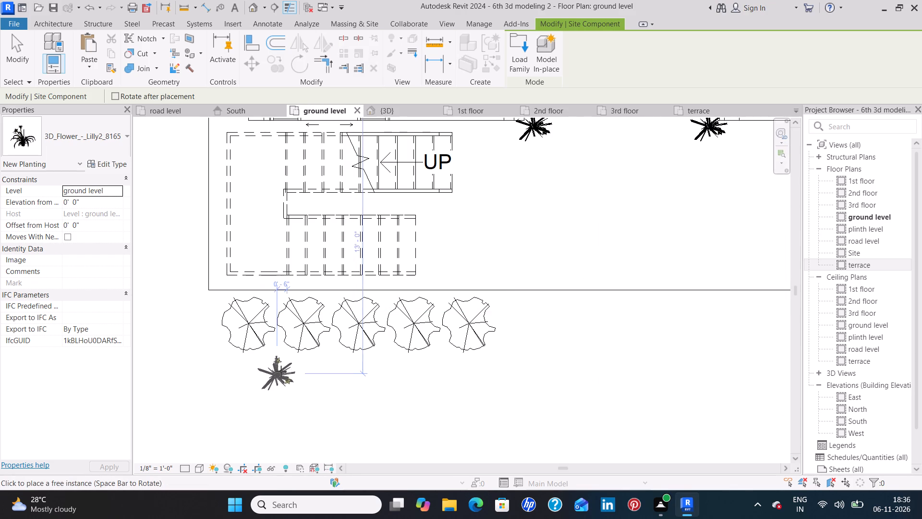
{"action": "left_click", "coordinate": [280, 366]}
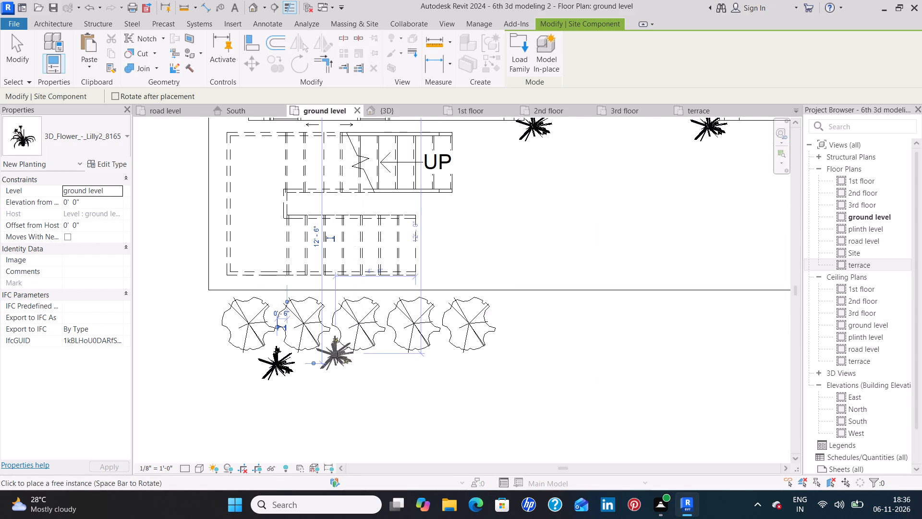
{"action": "left_click", "coordinate": [336, 363]}
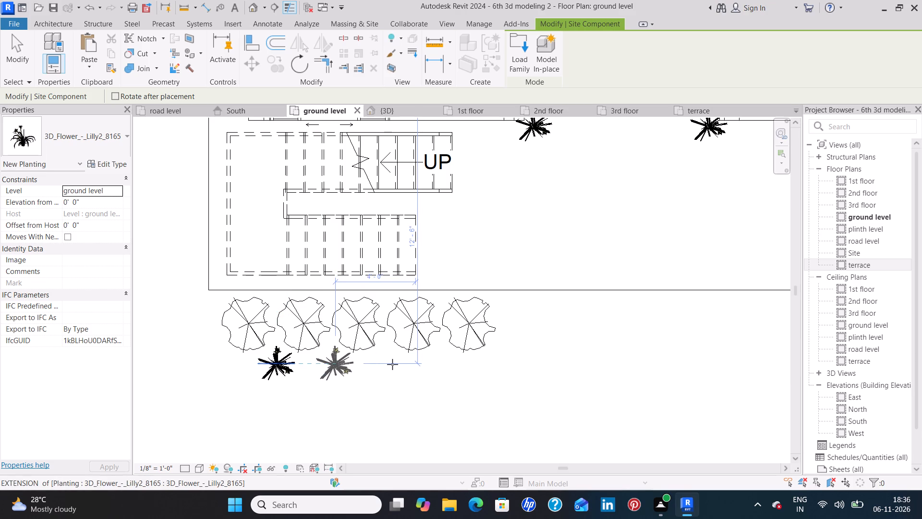
{"action": "left_click", "coordinate": [382, 364]}
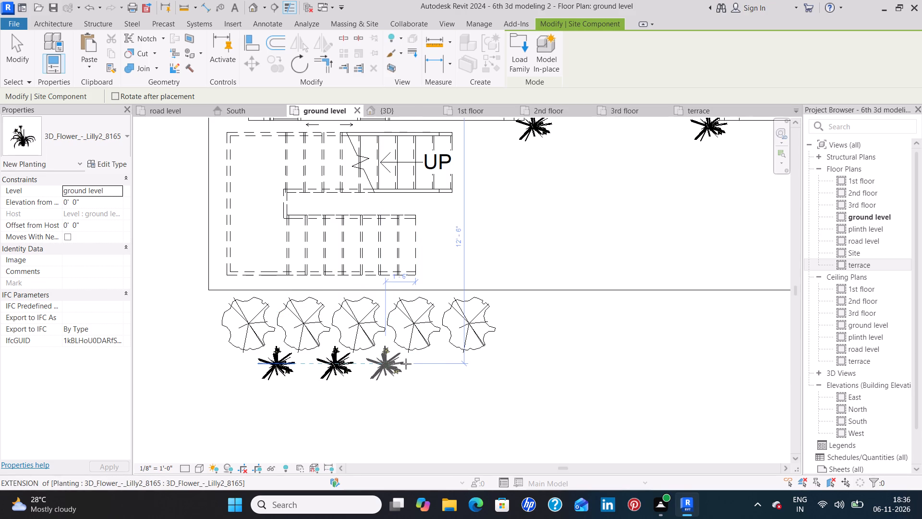
{"action": "left_click", "coordinate": [444, 361]}
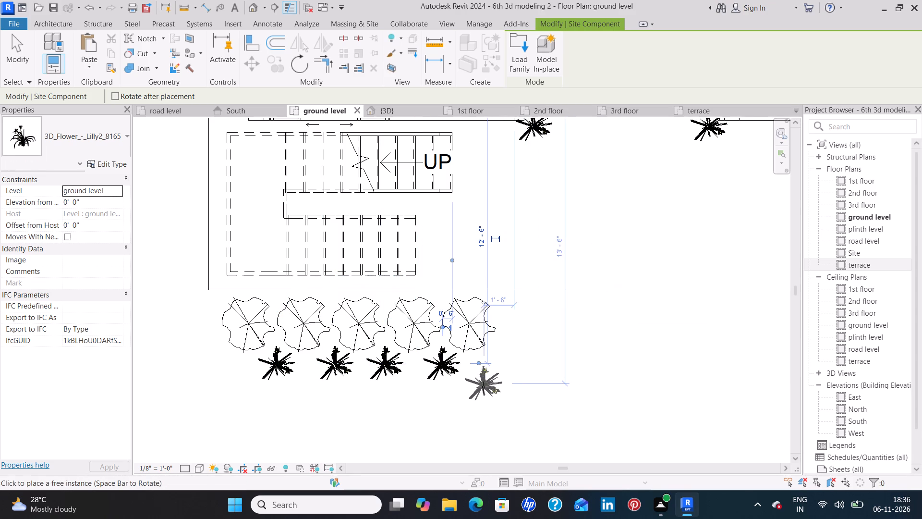
{"action": "key", "text": "Escape"}
{"action": "key", "text": "Escape"}
{"action": "key", "text": "Escape"}
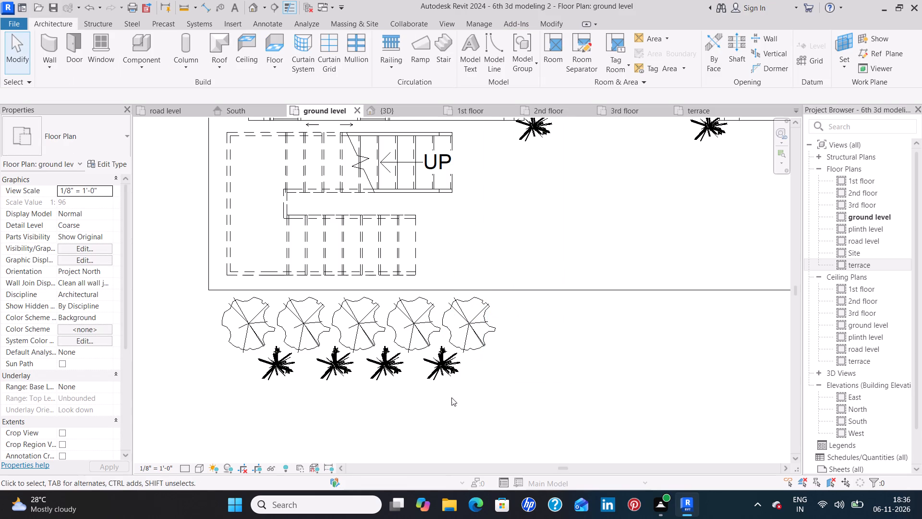
Add a fifth 3D_Flower_-_Lilly2_8165 at the left end of the new row, aligned with the other four.
{"action": "left_click", "coordinate": [278, 364]}
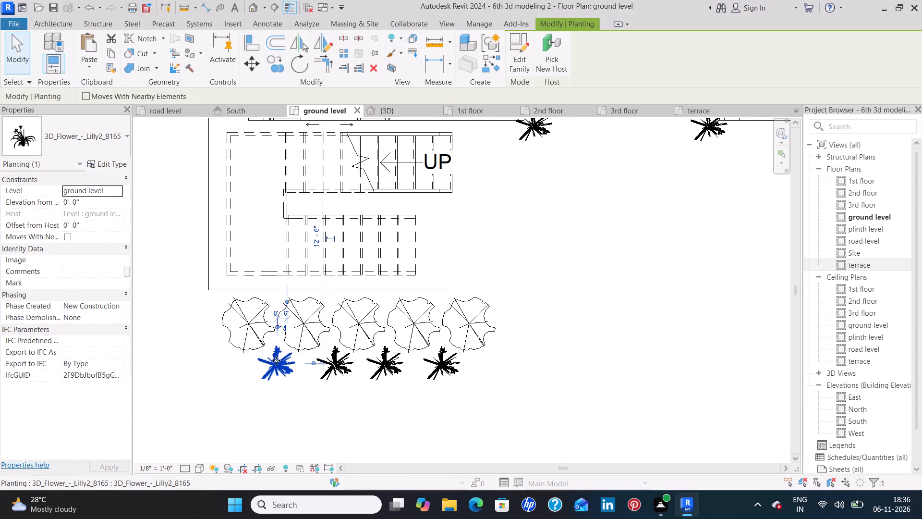
{"action": "type", "text": "cs"}
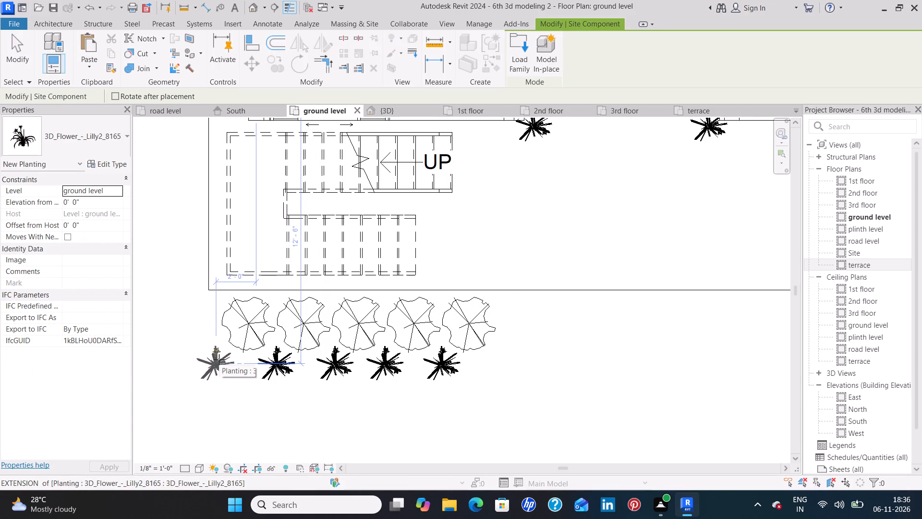
{"action": "left_click", "coordinate": [219, 359]}
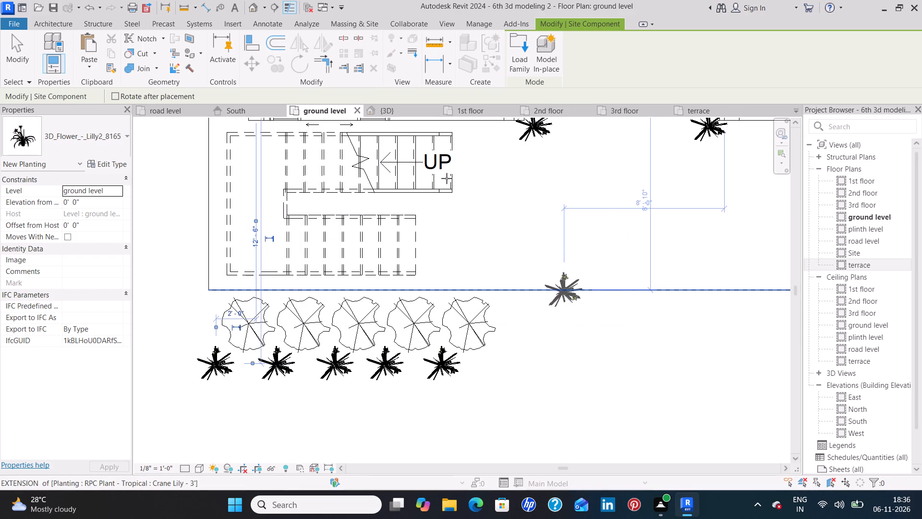
{"action": "key", "text": "Escape"}
{"action": "key", "text": "Escape"}
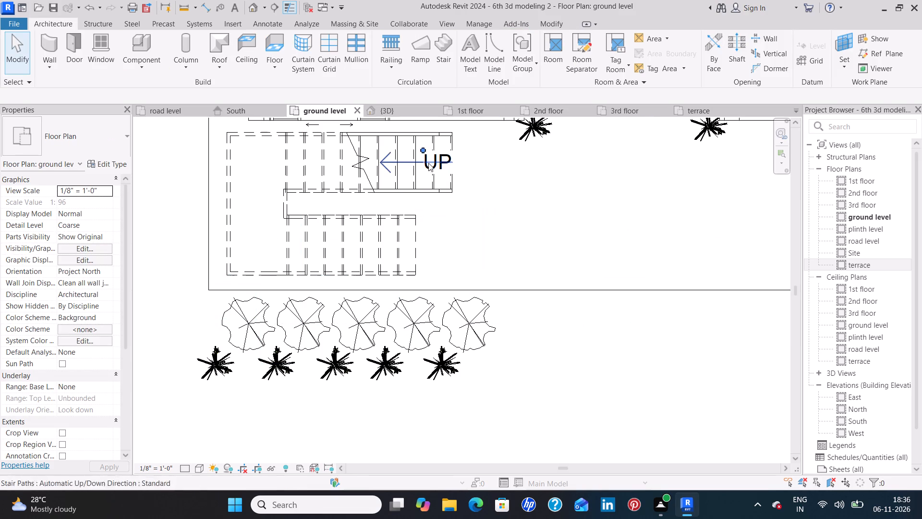
Inspect the new Lilly row beside the Crane Lilies in the 3D view, from the corner and from the front.
{"action": "left_click", "coordinate": [409, 106]}
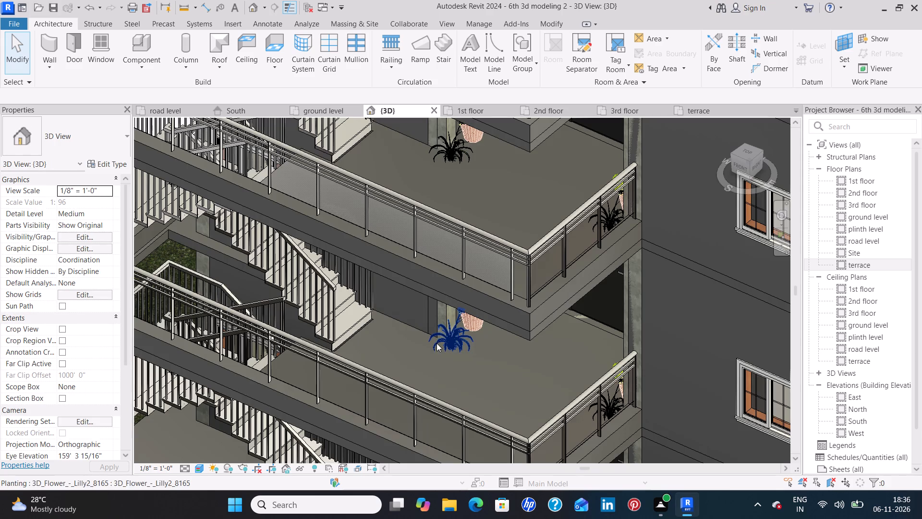
{"action": "scroll", "coordinate": [428, 347], "scroll_direction": "down", "scroll_amount": 2}
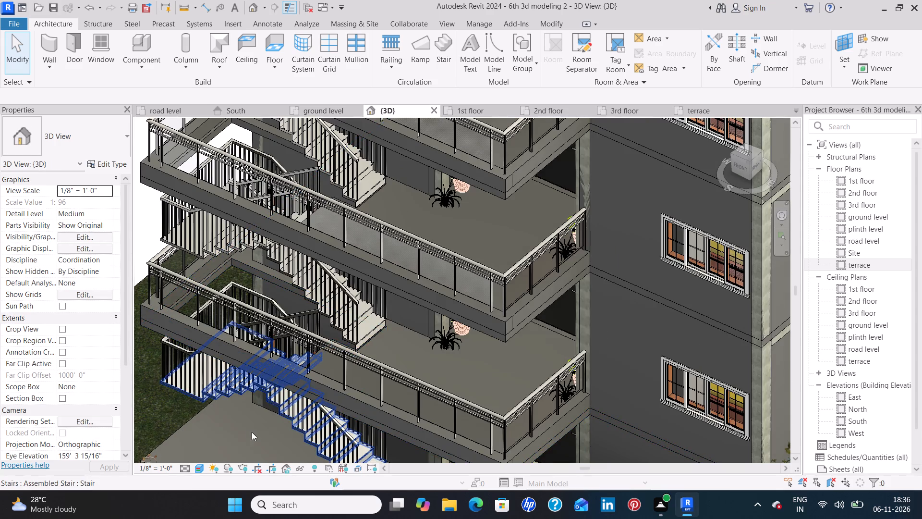
{"action": "scroll", "coordinate": [248, 434], "scroll_direction": "down", "scroll_amount": 2}
{"action": "middle_click_drag", "start_coordinate": [249, 433], "coordinate": [300, 301]}
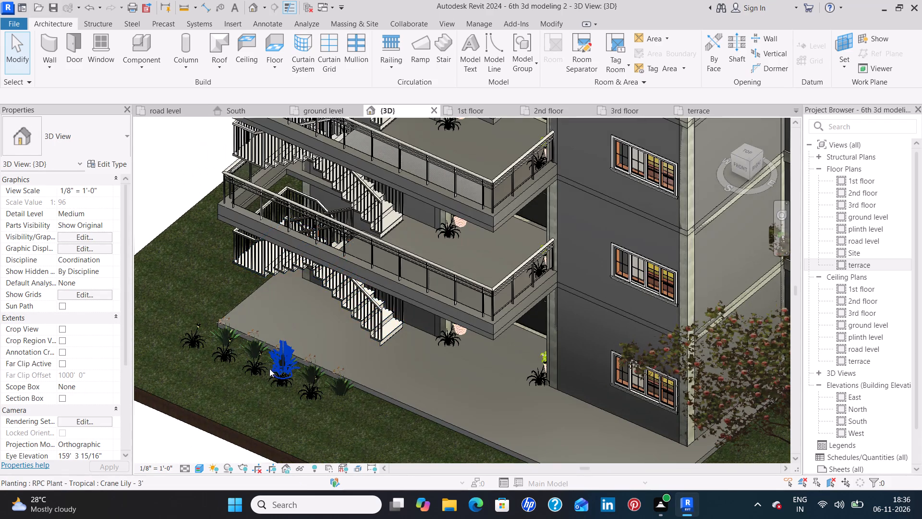
{"action": "scroll", "coordinate": [267, 376], "scroll_direction": "up", "scroll_amount": 3}
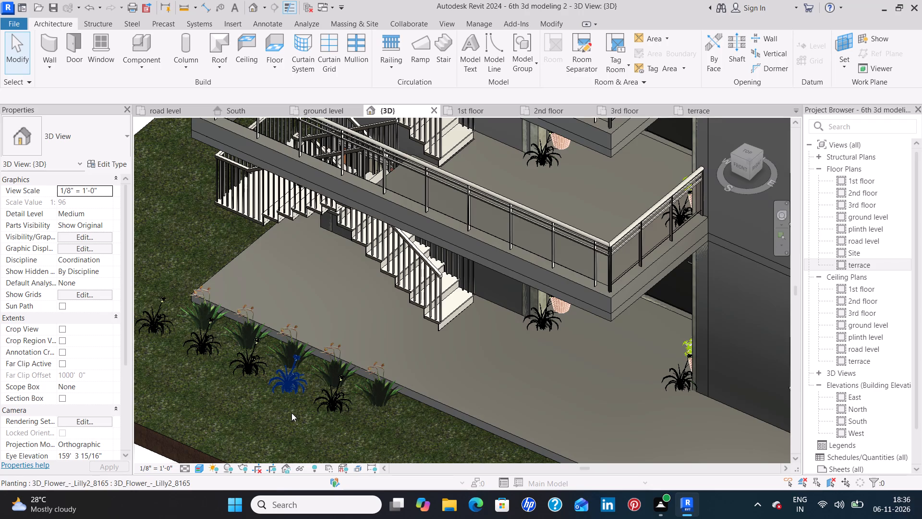
{"action": "middle_click_drag", "start_coordinate": [291, 413], "coordinate": [310, 346]}
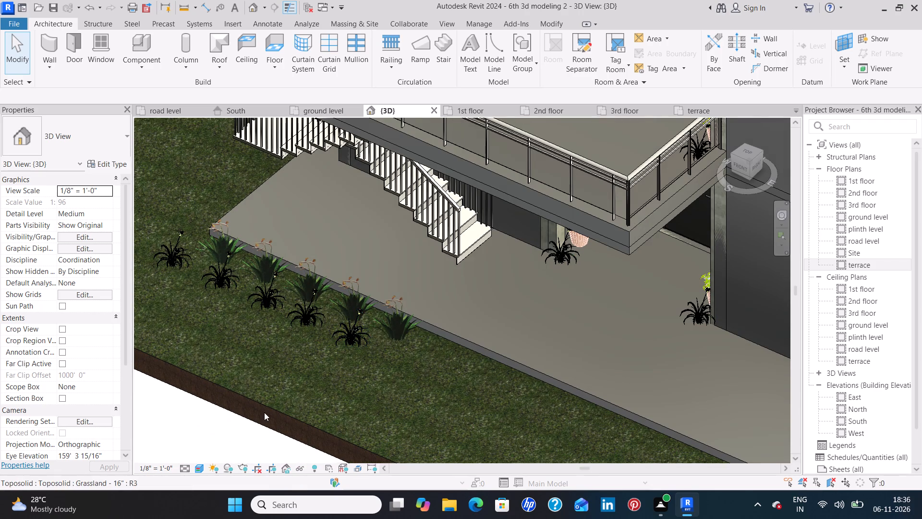
{"action": "left_click", "coordinate": [318, 387]}
{"action": "middle_click_drag", "start_coordinate": [377, 395], "coordinate": [386, 409], "text": "shift"}
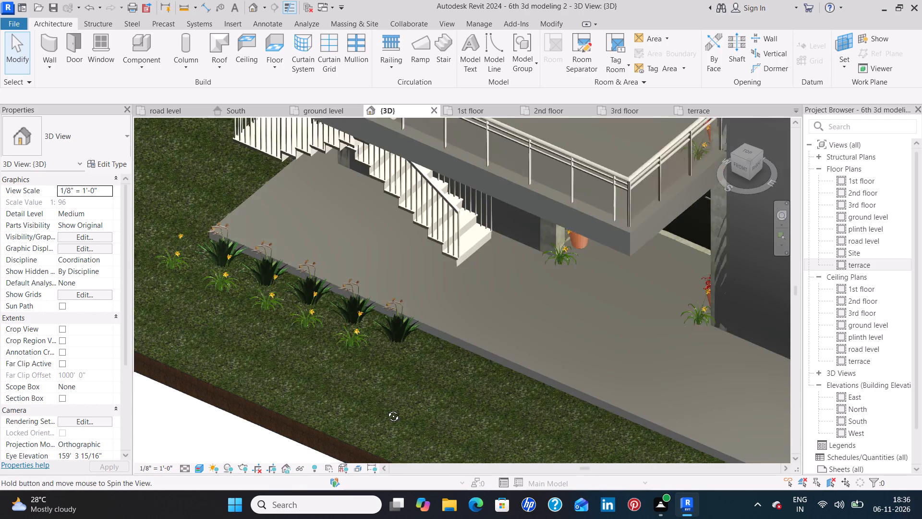
{"action": "middle_click_drag", "start_coordinate": [386, 409], "coordinate": [321, 330], "text": "shift"}
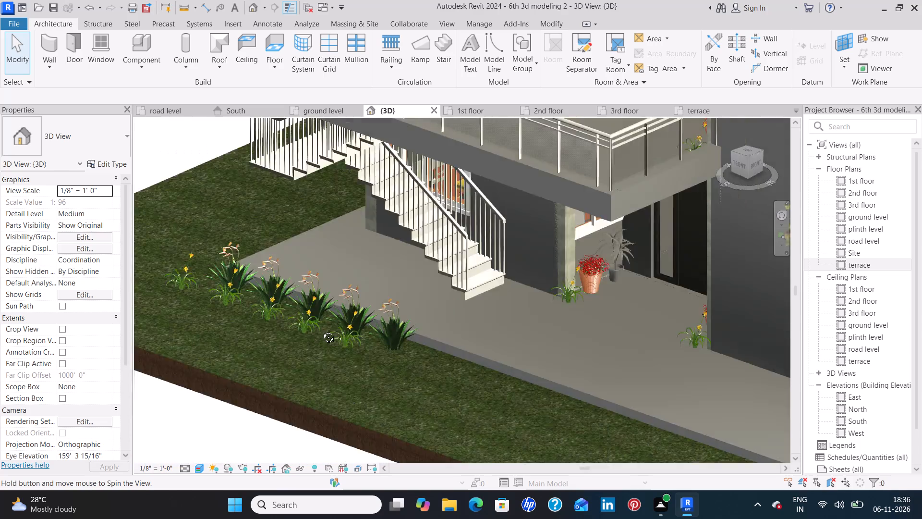
{"action": "middle_click_drag", "start_coordinate": [321, 330], "coordinate": [331, 342], "text": "shift"}
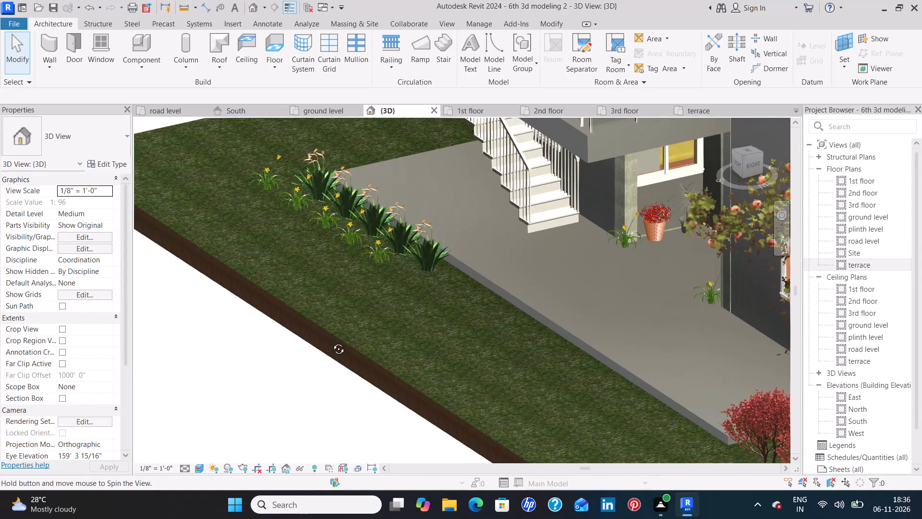
{"action": "middle_click_drag", "start_coordinate": [331, 342], "coordinate": [426, 374], "text": "shift"}
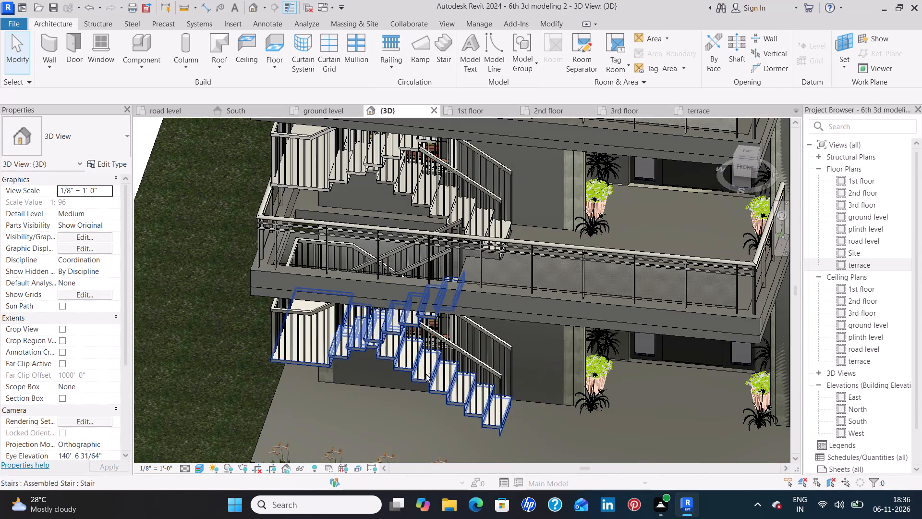
{"action": "middle_click_drag", "start_coordinate": [501, 396], "coordinate": [483, 326]}
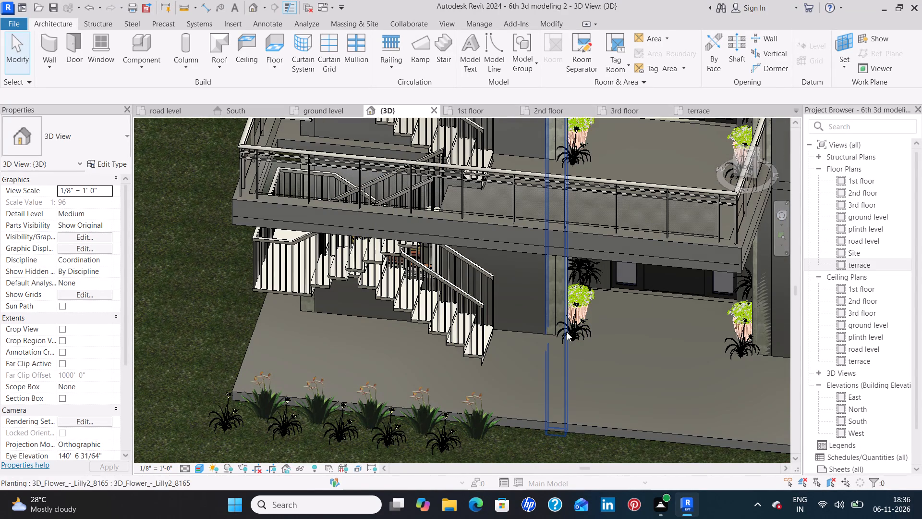
{"action": "left_click", "coordinate": [567, 332]}
{"action": "key", "text": "Escape"}
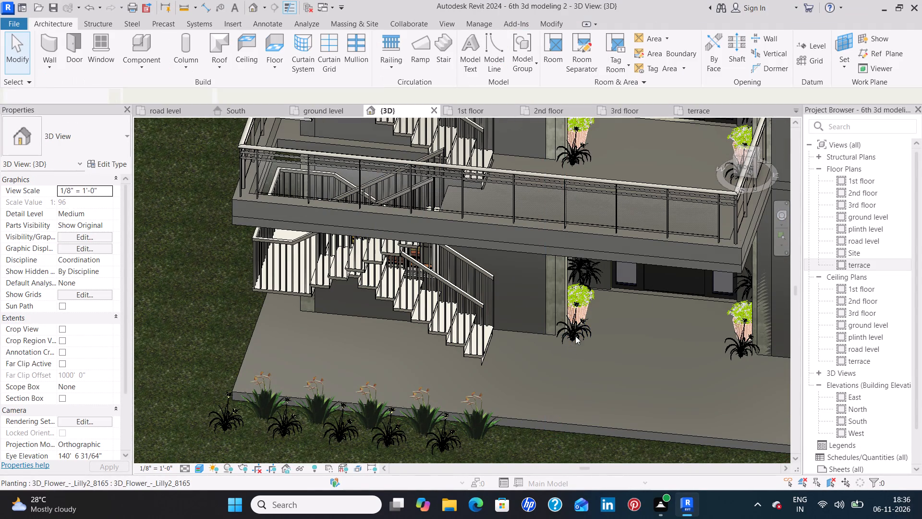
Delete the two 3D_Flower_-_Lilly2_8165 plants in front of the flower pots at the ground level entrance.
{"action": "left_click", "coordinate": [576, 334]}
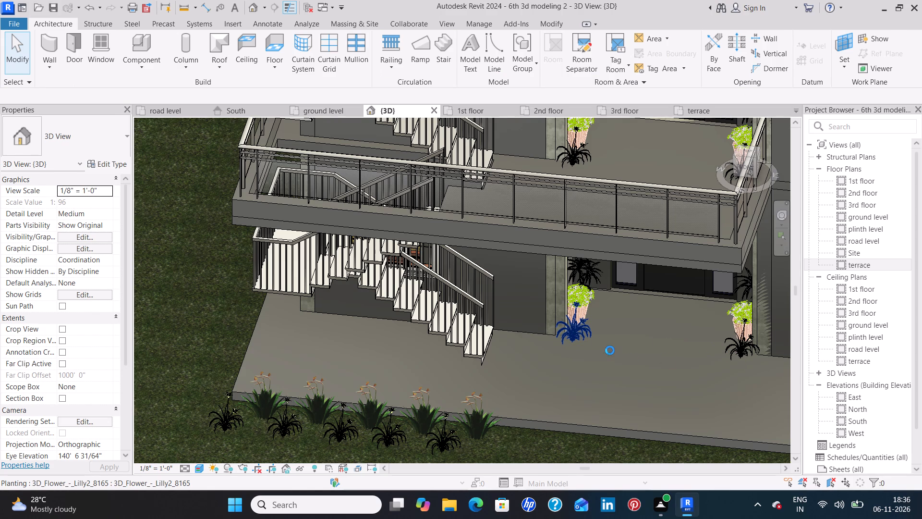
{"action": "left_click", "coordinate": [739, 351], "text": "ctrl"}
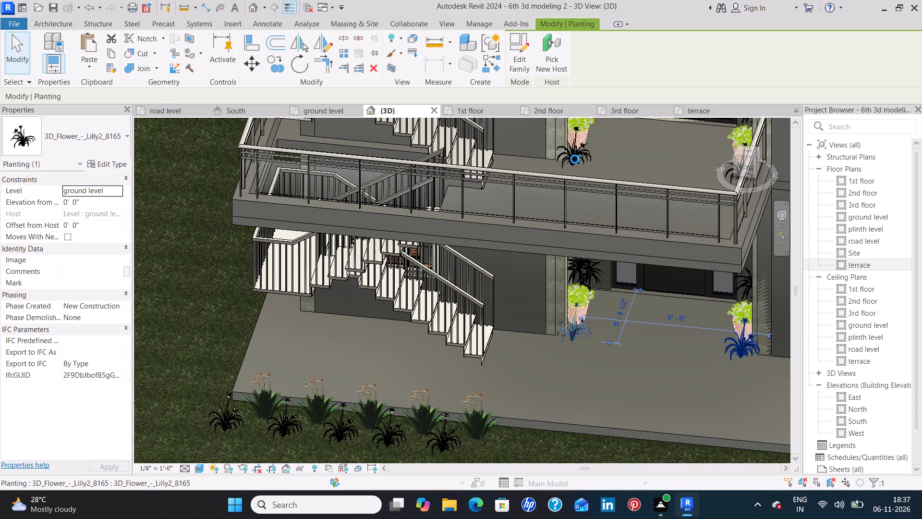
{"action": "middle_click_drag", "start_coordinate": [626, 164], "coordinate": [511, 198]}
{"action": "middle_click_drag", "start_coordinate": [511, 198], "coordinate": [513, 197]}
{"action": "middle_click_drag", "start_coordinate": [632, 273], "coordinate": [634, 273]}
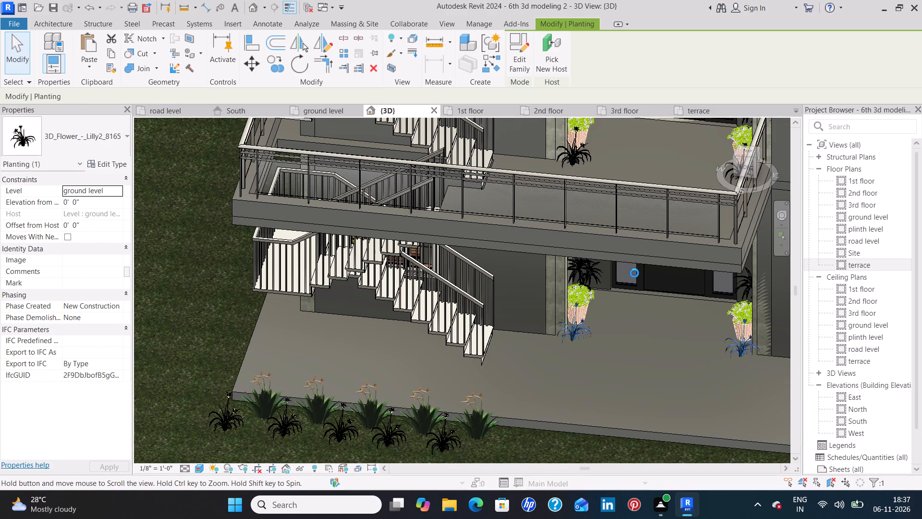
{"action": "middle_click_drag", "start_coordinate": [634, 273], "coordinate": [596, 296]}
{"action": "key", "text": "Delete"}
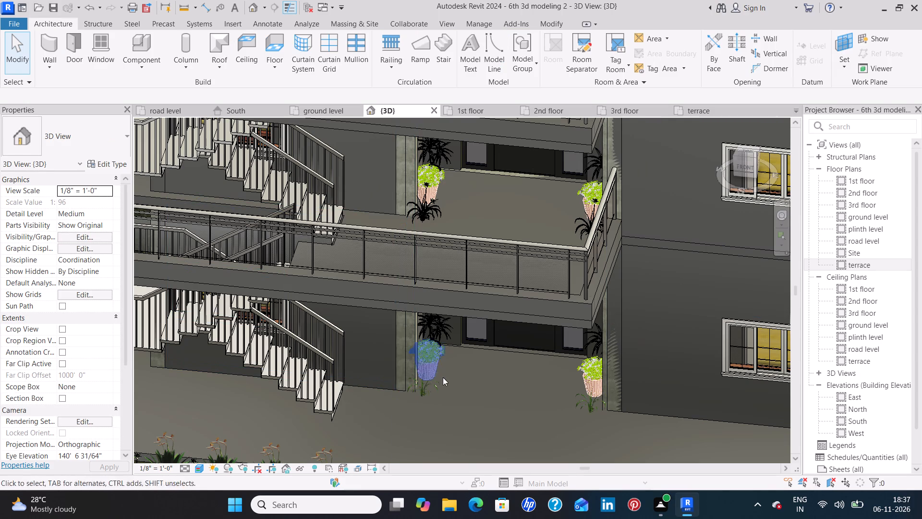
Delete the two 3D_Flower_-_Lilly2_8165 plants in front of the flower pots on the 1st floor balcony.
{"action": "left_click", "coordinate": [427, 214]}
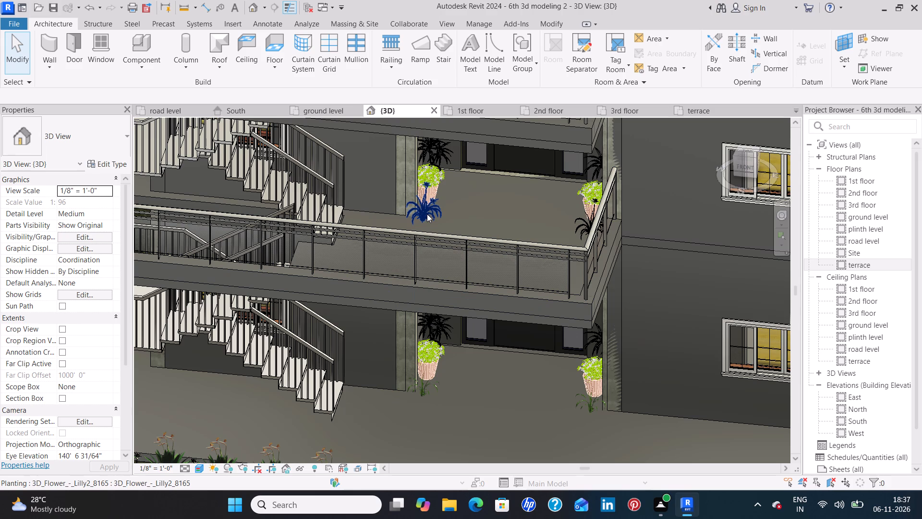
{"action": "key", "text": "Delete"}
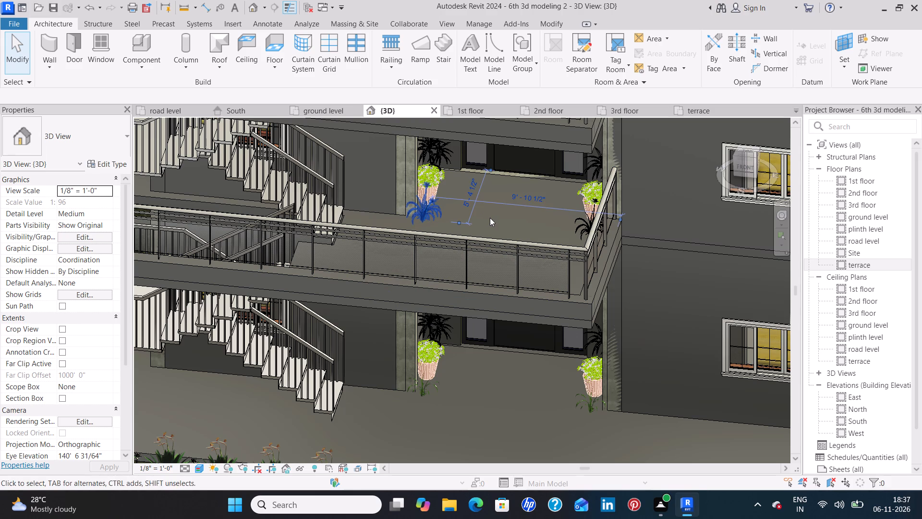
{"action": "key", "text": "Delete"}
{"action": "left_click", "coordinate": [580, 225]}
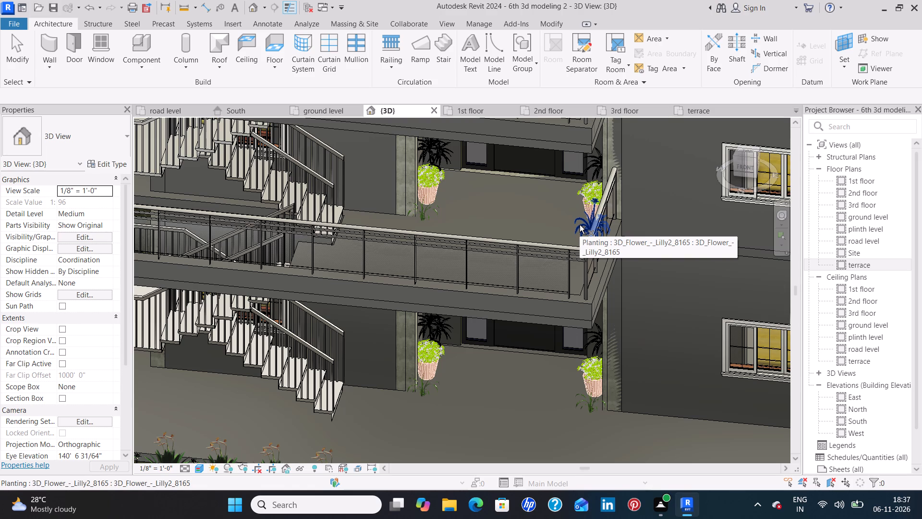
{"action": "key", "text": "Delete"}
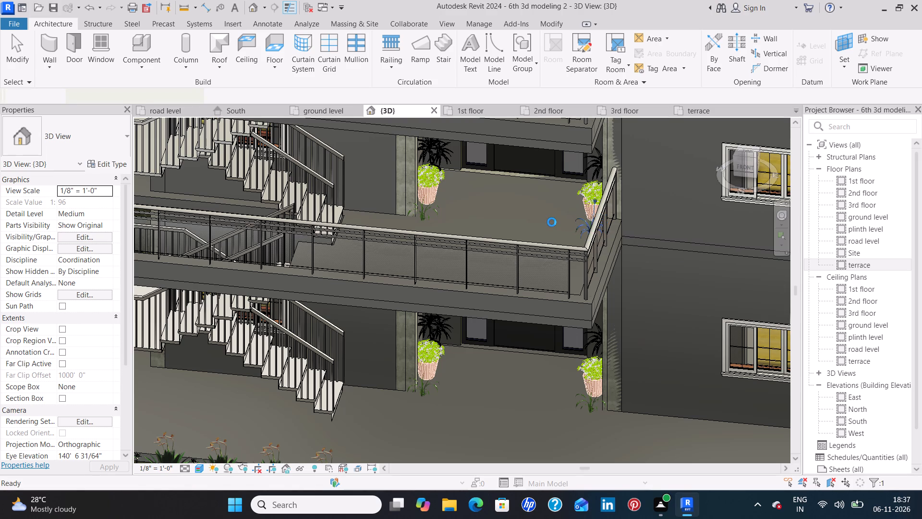
Delete the two 3D_Flower_-_Lilly2_8165 plants in front of the flower pots on the 2nd floor balcony.
{"action": "middle_click_drag", "start_coordinate": [552, 222], "coordinate": [555, 248]}
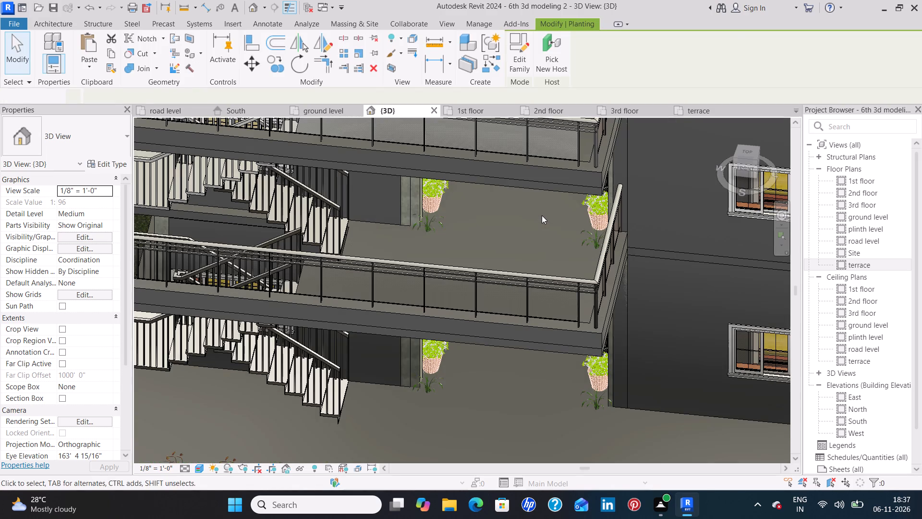
{"action": "middle_click_drag", "start_coordinate": [542, 215], "coordinate": [553, 383]}
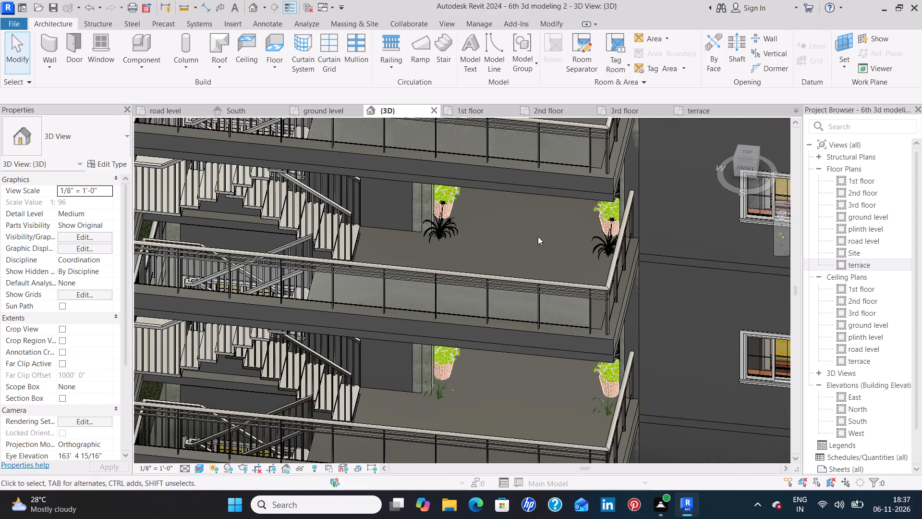
{"action": "middle_click_drag", "start_coordinate": [538, 236], "coordinate": [535, 346]}
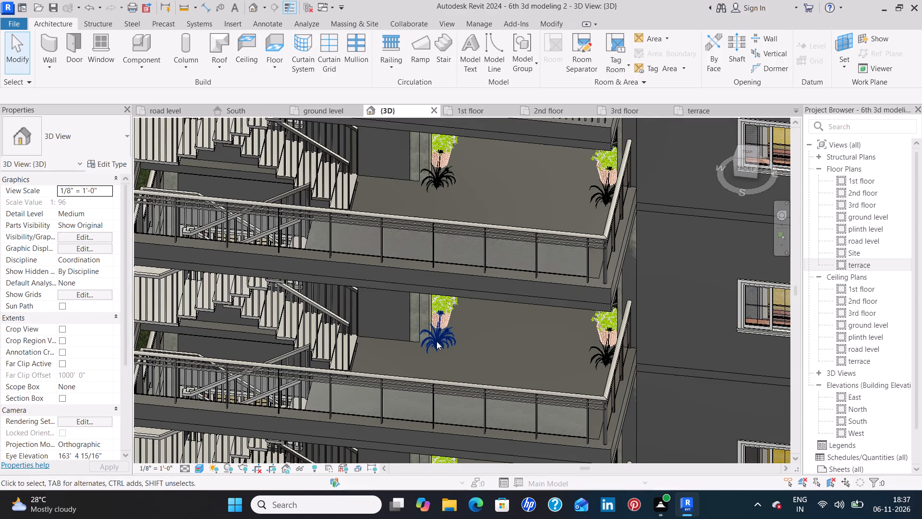
{"action": "left_click", "coordinate": [437, 341]}
{"action": "key", "text": "Delete"}
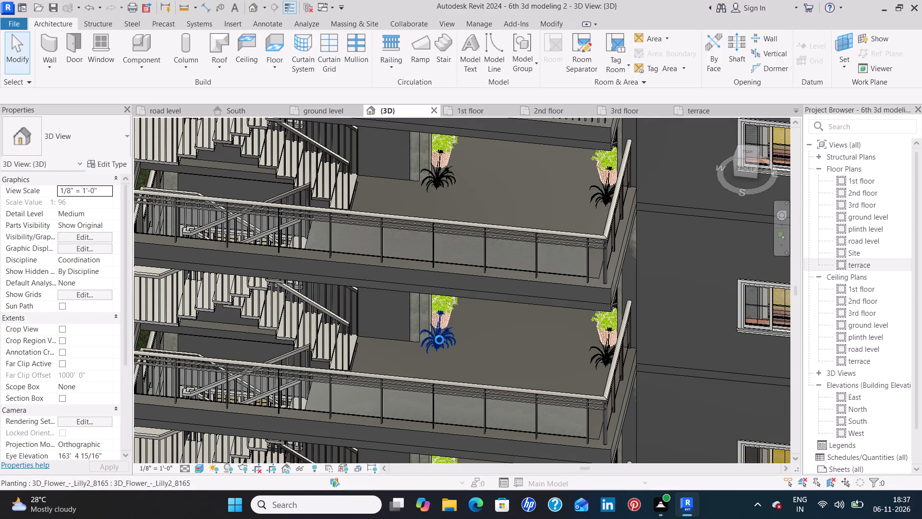
{"action": "left_click", "coordinate": [602, 355]}
{"action": "key", "text": "Delete"}
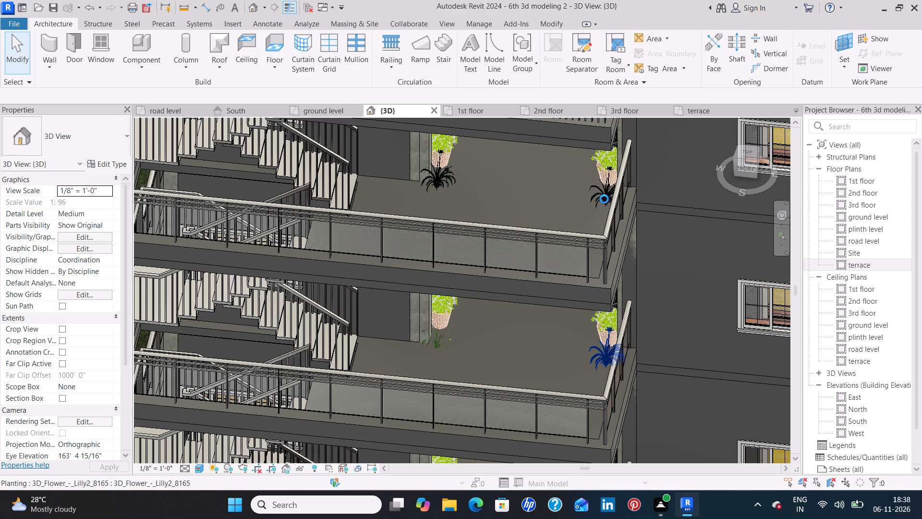
Delete the two 3D_Flower_-_Lilly2_8165 plants in front of the flower pots on the 3rd floor balcony.
{"action": "left_click", "coordinate": [603, 195]}
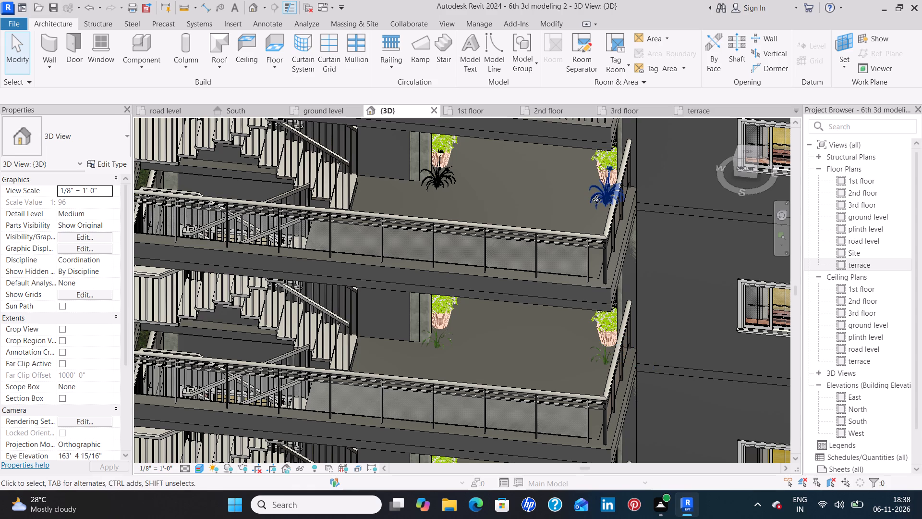
{"action": "key", "text": "Delete"}
{"action": "left_click", "coordinate": [438, 176]}
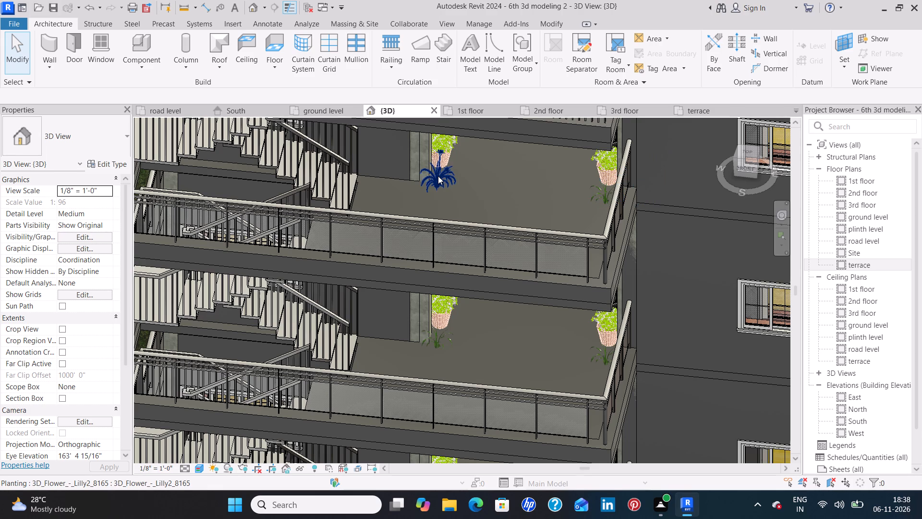
{"action": "key", "text": "Delete"}
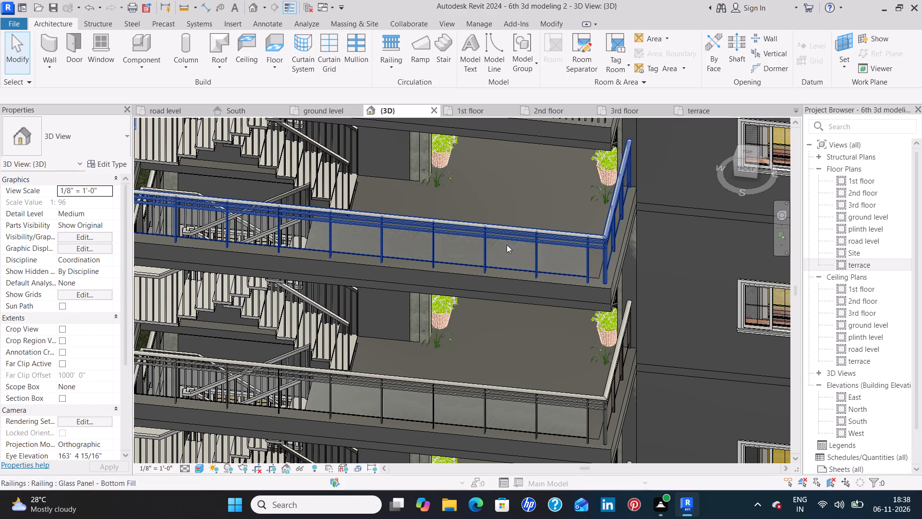
Inspect the stacked front balconies in the 3D view, then the whole building and site from directly above.
{"action": "scroll", "coordinate": [529, 202], "scroll_direction": "down", "scroll_amount": 3}
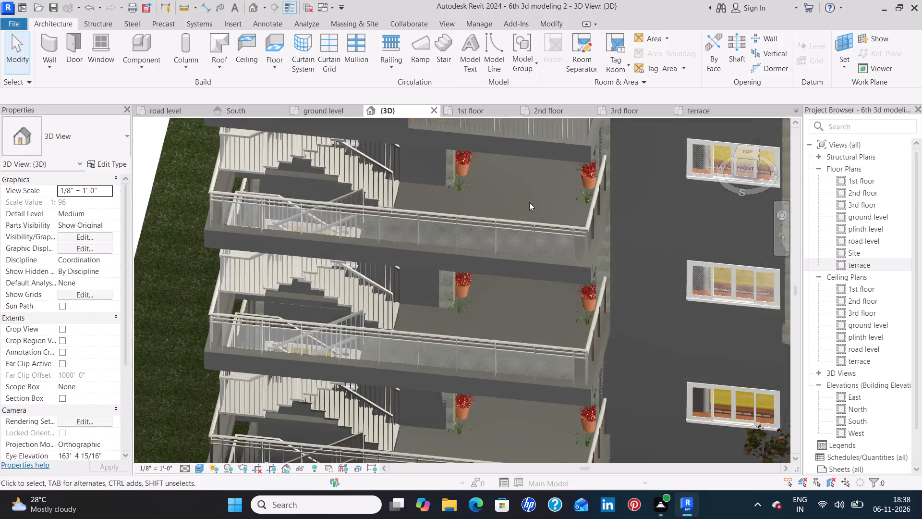
{"action": "middle_click_drag", "start_coordinate": [531, 197], "coordinate": [535, 270]}
{"action": "scroll", "coordinate": [525, 177], "scroll_direction": "down", "scroll_amount": 1}
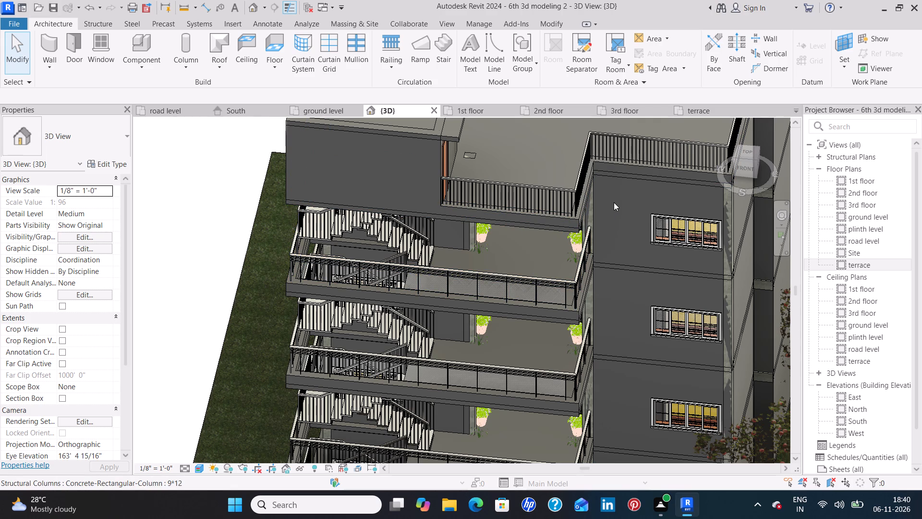
{"action": "left_click", "coordinate": [747, 151]}
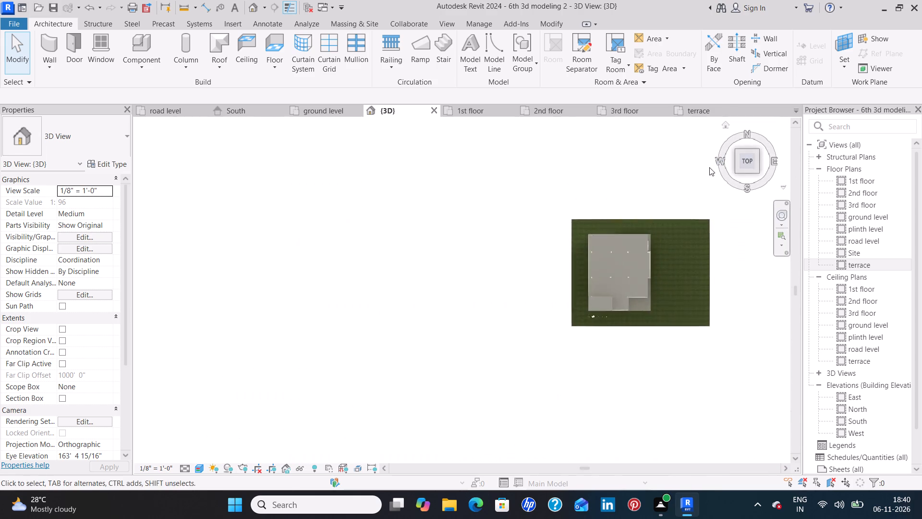
{"action": "scroll", "coordinate": [432, 286], "scroll_direction": "up", "scroll_amount": 3}
{"action": "scroll", "coordinate": [497, 276], "scroll_direction": "up", "scroll_amount": 3}
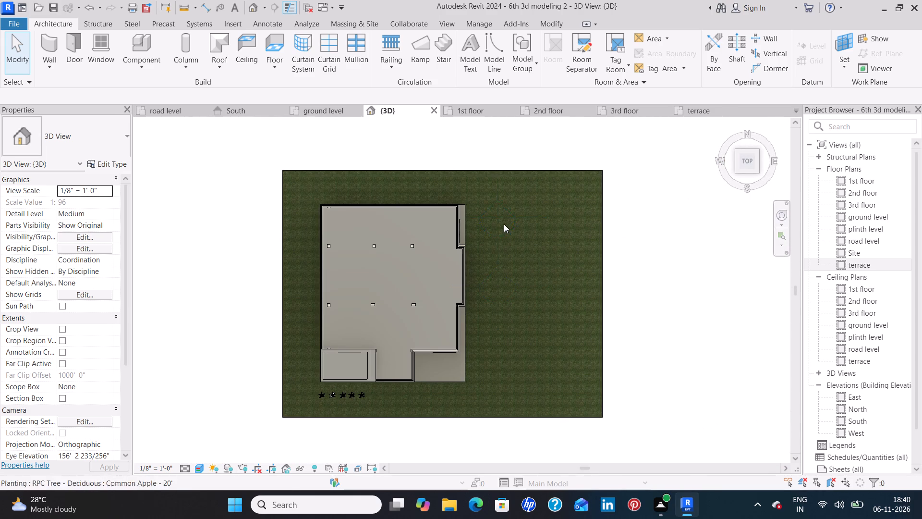
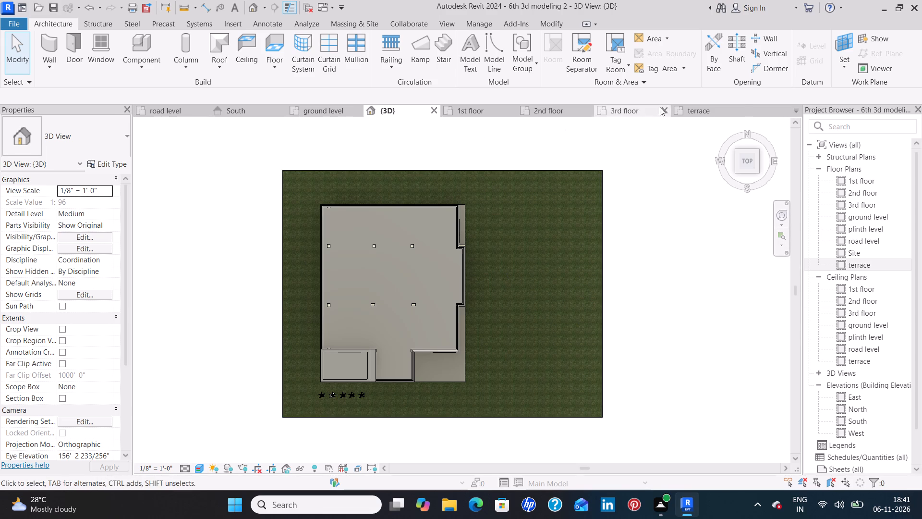
Open the terrace floor plan with the whole terrace outline in view.
{"action": "left_click", "coordinate": [702, 110]}
{"action": "scroll", "coordinate": [567, 226], "scroll_direction": "down", "scroll_amount": 2}
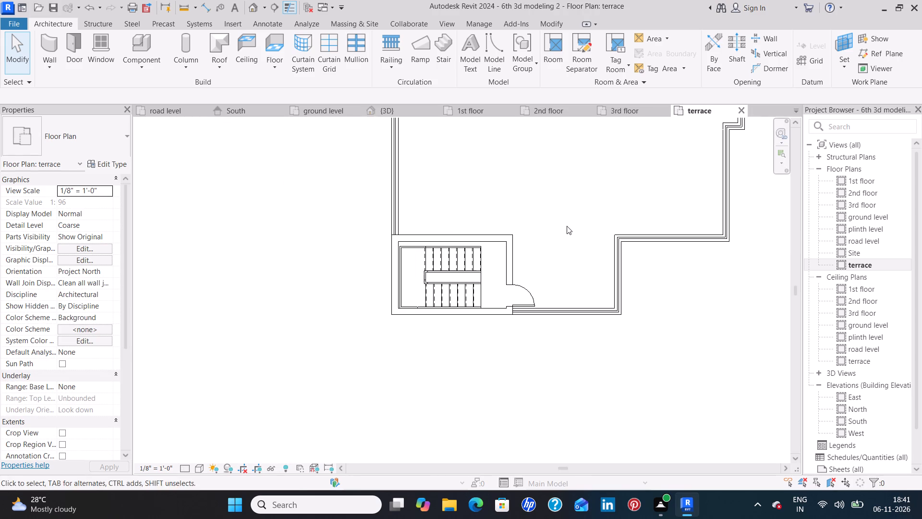
{"action": "middle_click_drag", "start_coordinate": [609, 196], "coordinate": [519, 251]}
{"action": "scroll", "coordinate": [506, 257], "scroll_direction": "down", "scroll_amount": 3}
{"action": "middle_click_drag", "start_coordinate": [487, 196], "coordinate": [458, 246]}
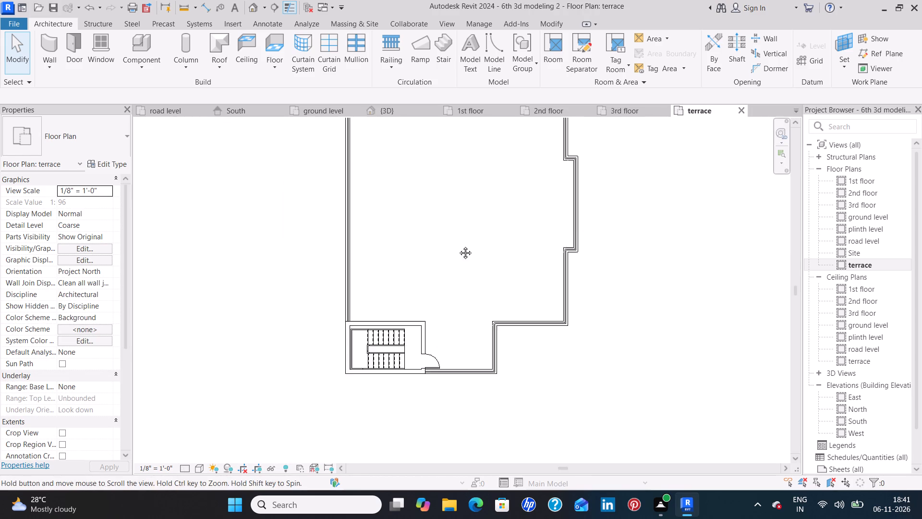
{"action": "middle_click_drag", "start_coordinate": [458, 246], "coordinate": [453, 257]}
{"action": "scroll", "coordinate": [450, 284], "scroll_direction": "down", "scroll_amount": 1}
{"action": "middle_click_drag", "start_coordinate": [464, 280], "coordinate": [463, 288]}
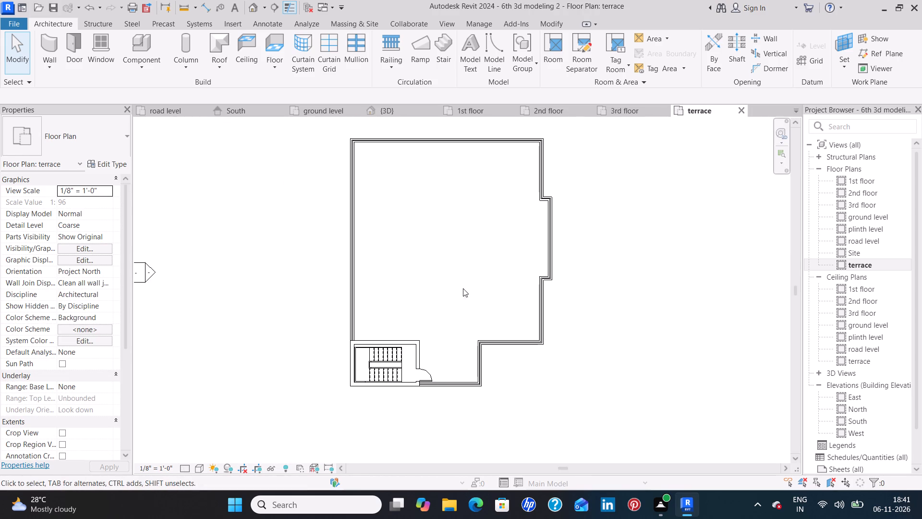
Place three Plant_1_13792 plants on the terrace: two along the southern projection's east parapet and one in the main south-east corner, about 1'-6" from the parapet.
{"action": "left_click", "coordinate": [140, 37]}
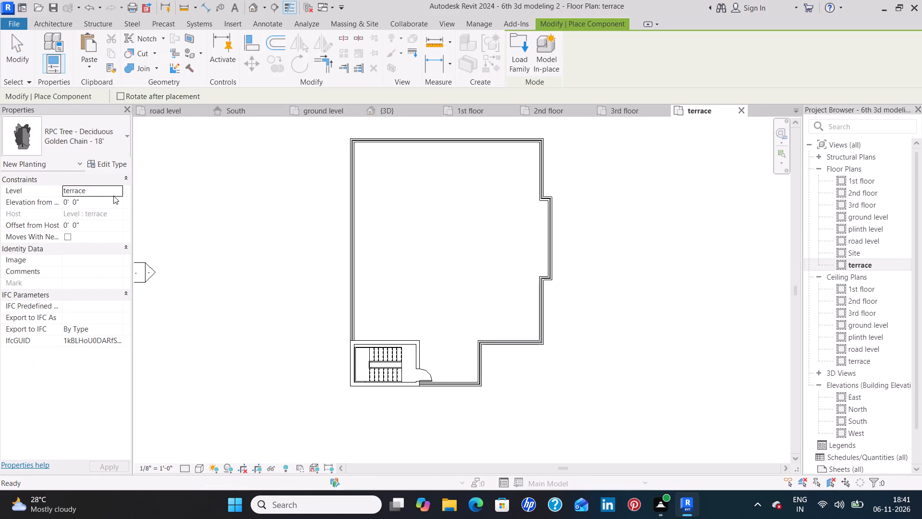
{"action": "left_click", "coordinate": [110, 153]}
{"action": "scroll", "coordinate": [73, 282], "scroll_direction": "up", "scroll_amount": 2}
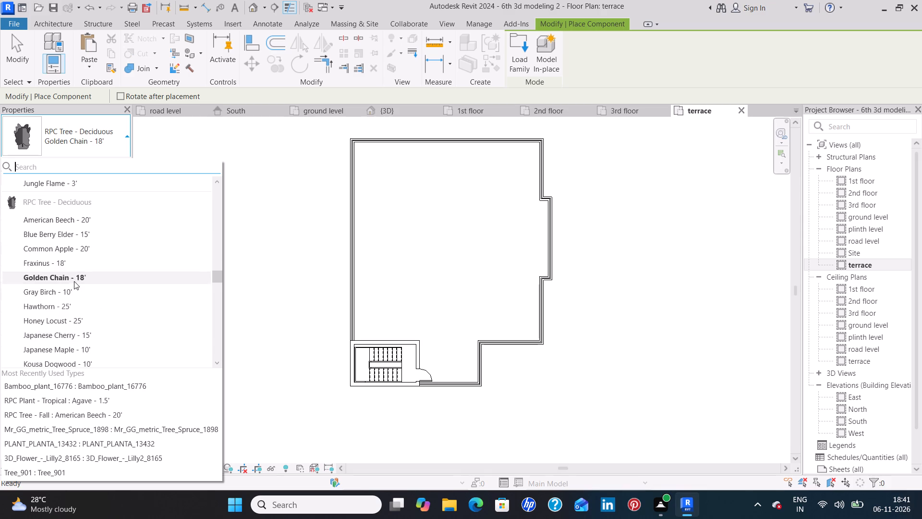
{"action": "scroll", "coordinate": [74, 281], "scroll_direction": "up", "scroll_amount": 4}
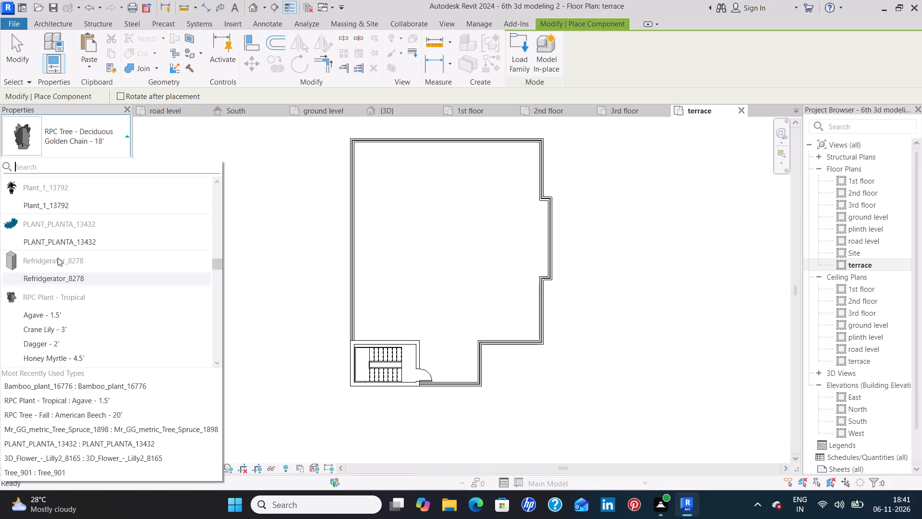
{"action": "left_click", "coordinate": [50, 199]}
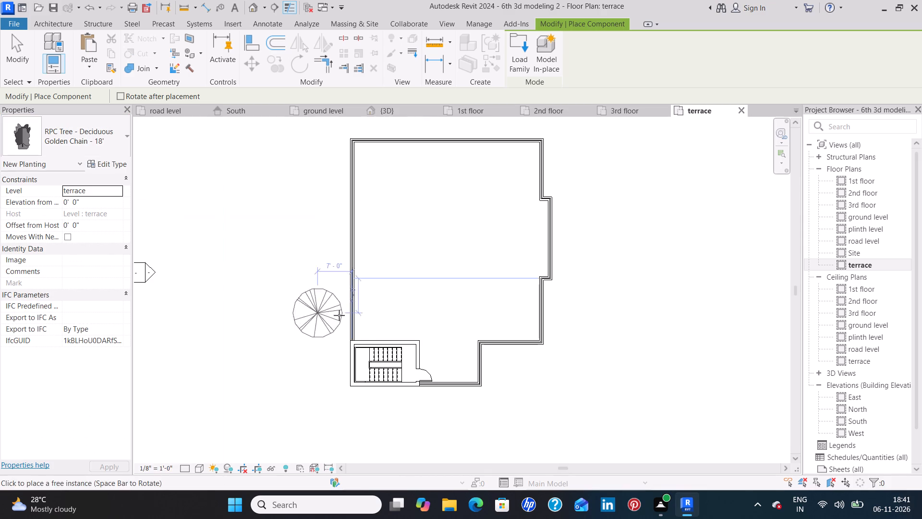
{"action": "left_click", "coordinate": [110, 149]}
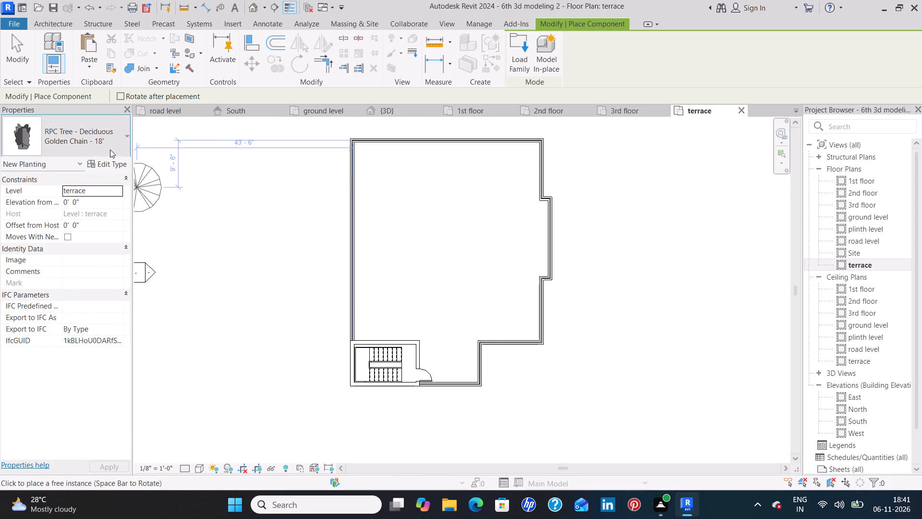
{"action": "scroll", "coordinate": [47, 252], "scroll_direction": "up", "scroll_amount": 6}
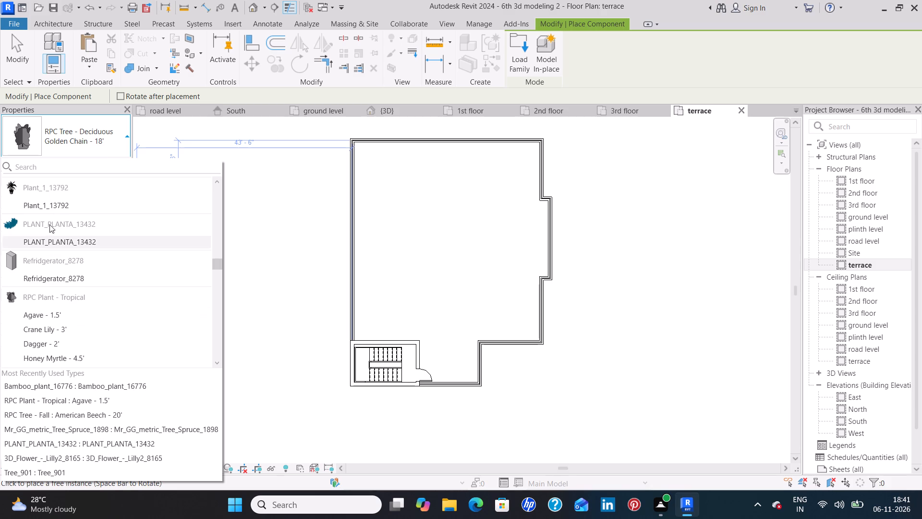
{"action": "left_click", "coordinate": [54, 206]}
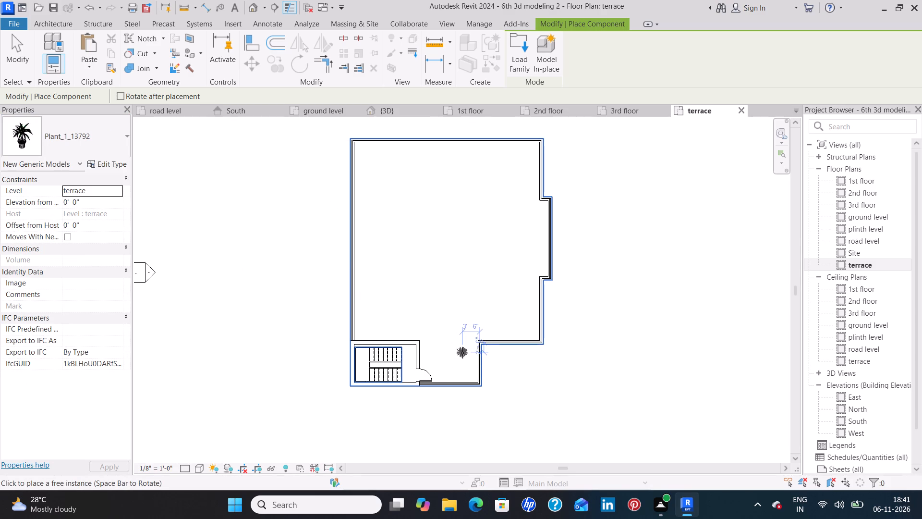
{"action": "middle_click_drag", "start_coordinate": [457, 373], "coordinate": [458, 276]}
{"action": "scroll", "coordinate": [462, 275], "scroll_direction": "up", "scroll_amount": 2}
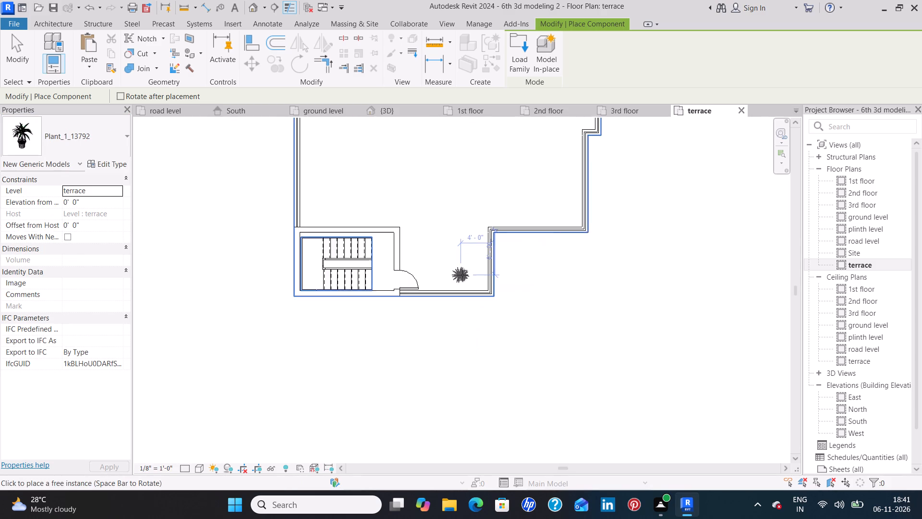
{"action": "scroll", "coordinate": [462, 275], "scroll_direction": "up", "scroll_amount": 7}
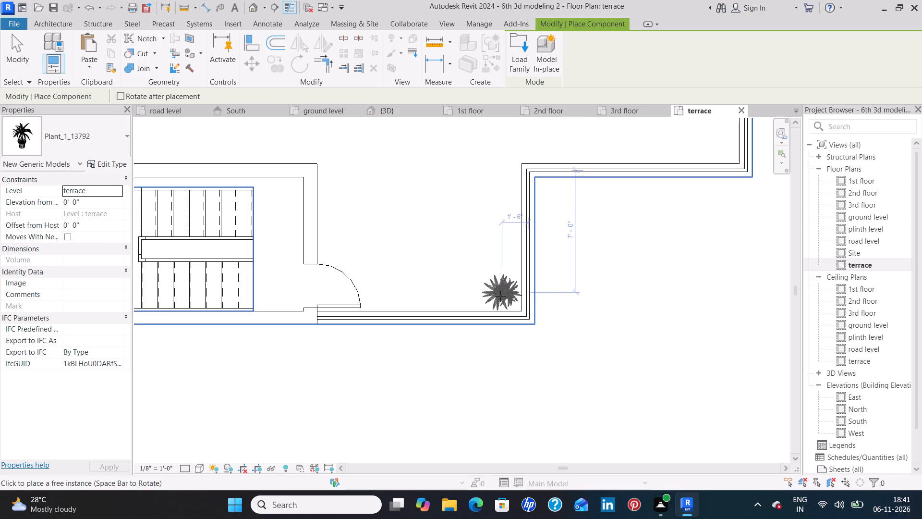
{"action": "left_click", "coordinate": [501, 296]}
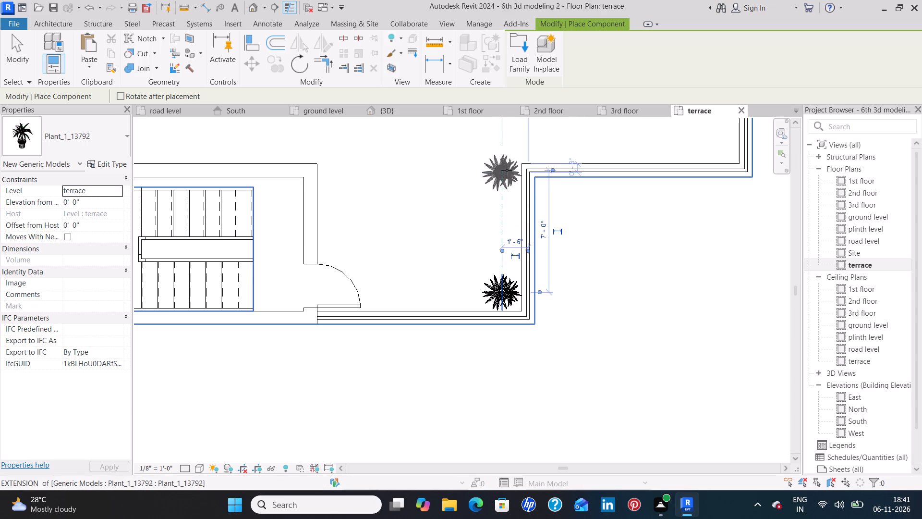
{"action": "left_click", "coordinate": [507, 170]}
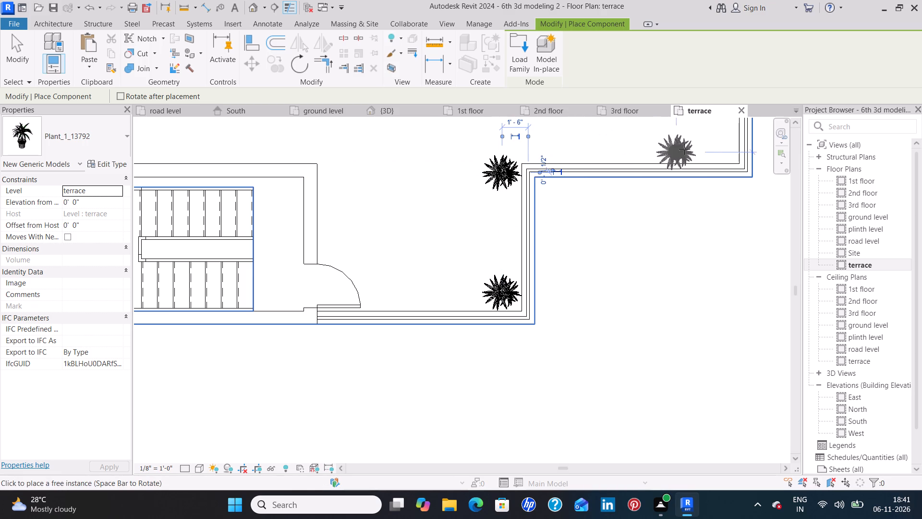
{"action": "left_click", "coordinate": [721, 148]}
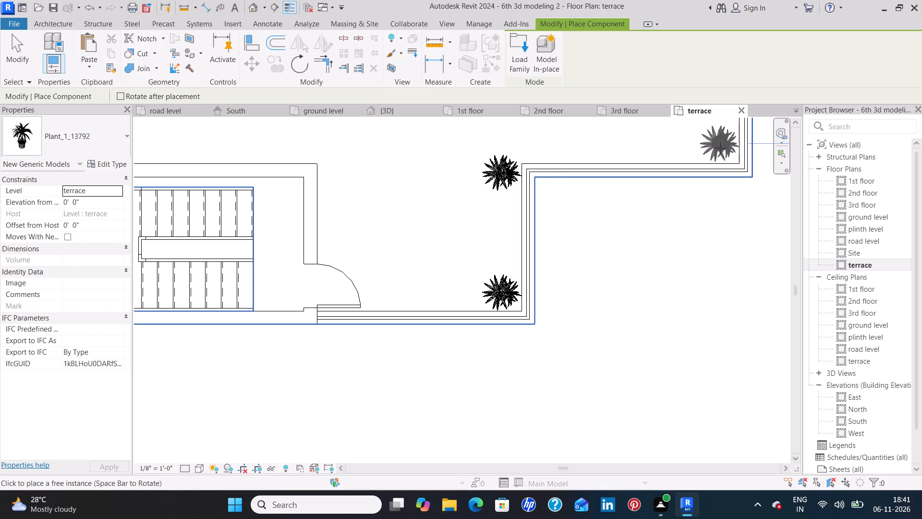
Place a Plant_1_13792 in the south and north corners of the terrace's east bay, about 1'-4 1/2" from its parapet.
{"action": "middle_click_drag", "start_coordinate": [632, 148], "coordinate": [594, 330]}
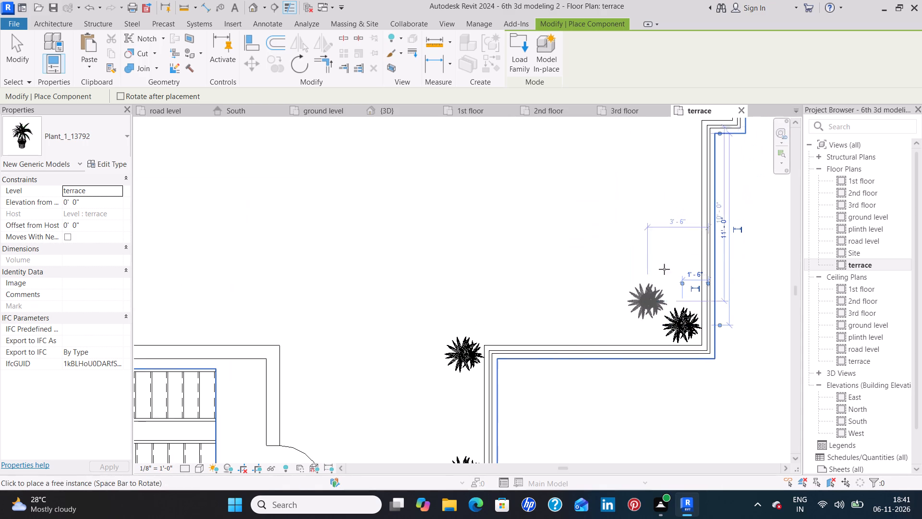
{"action": "middle_click_drag", "start_coordinate": [666, 169], "coordinate": [629, 297]}
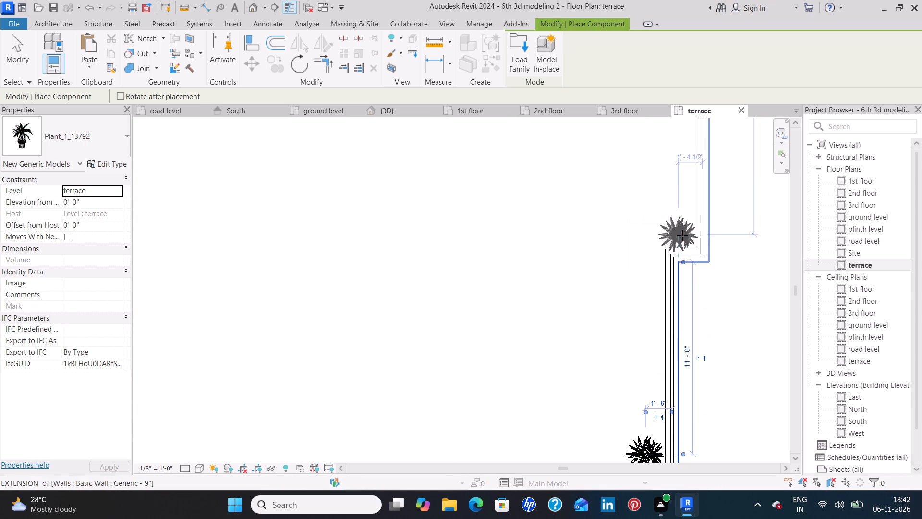
{"action": "left_click", "coordinate": [683, 232]}
{"action": "middle_click_drag", "start_coordinate": [655, 183], "coordinate": [606, 386]}
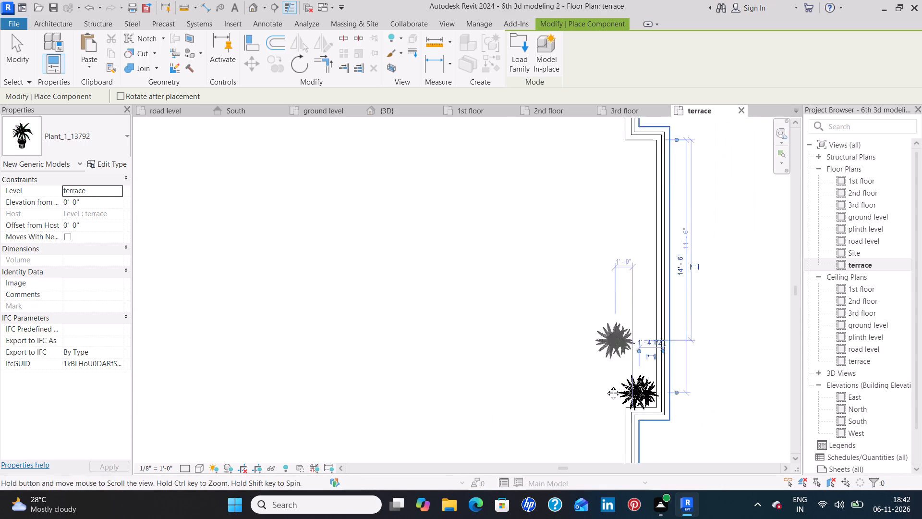
{"action": "middle_click_drag", "start_coordinate": [606, 386], "coordinate": [604, 394]}
{"action": "left_click", "coordinate": [630, 209]}
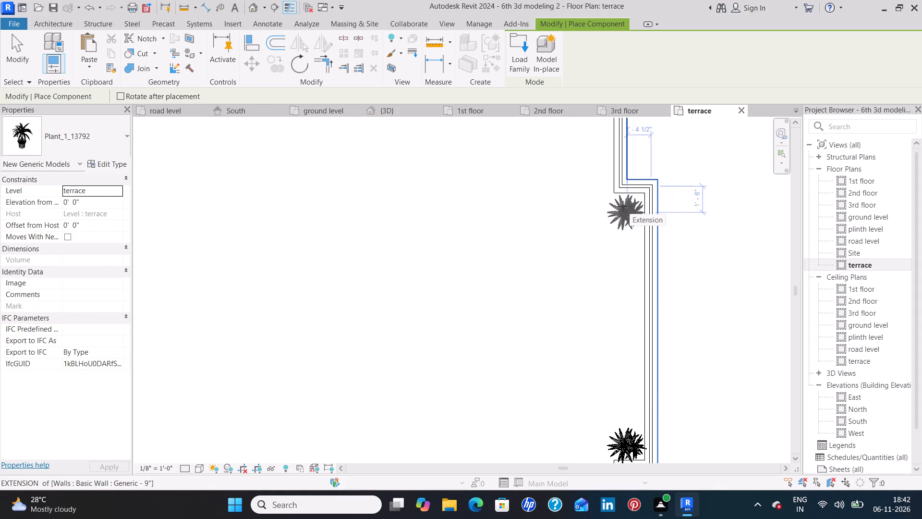
Place a Plant_1_13792 in the terrace's north-east and north-west corners, each about 1'-6" from the north parapet.
{"action": "middle_click_drag", "start_coordinate": [556, 201], "coordinate": [525, 396]}
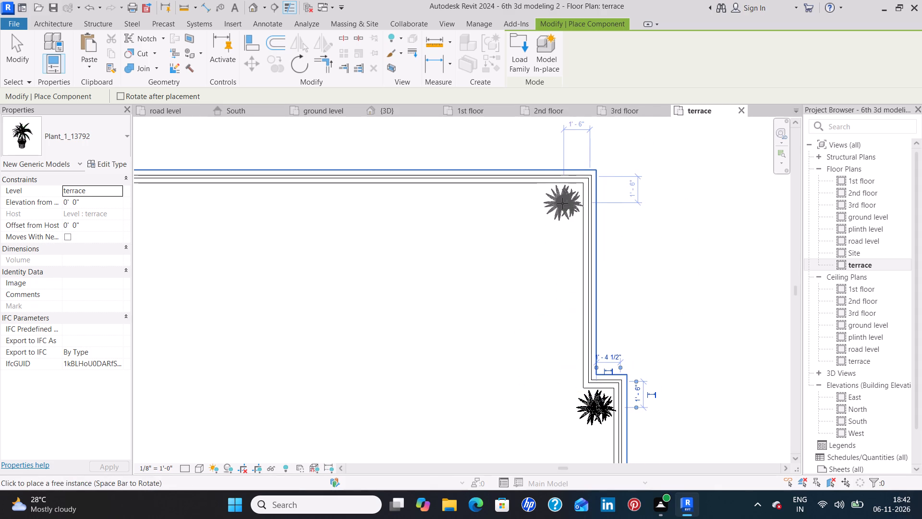
{"action": "left_click", "coordinate": [562, 203]}
{"action": "scroll", "coordinate": [303, 296], "scroll_direction": "down", "scroll_amount": 2}
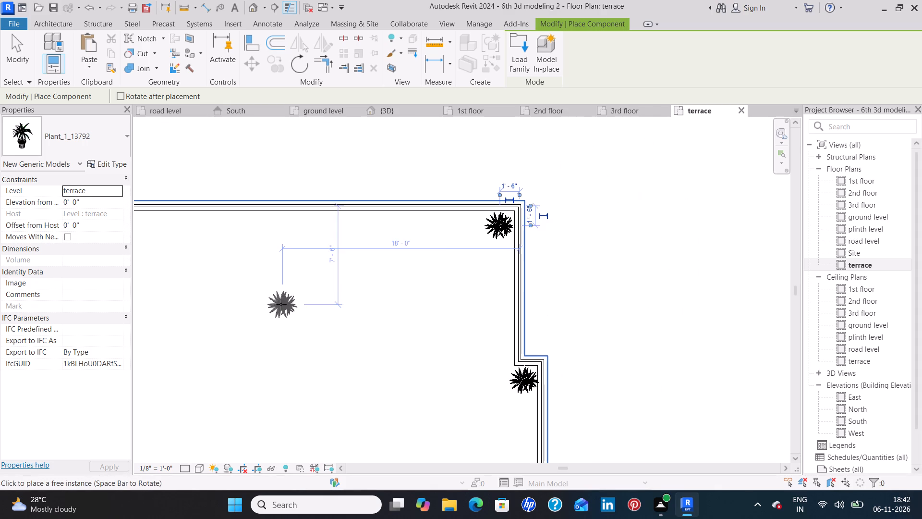
{"action": "middle_click_drag", "start_coordinate": [281, 304], "coordinate": [516, 312]}
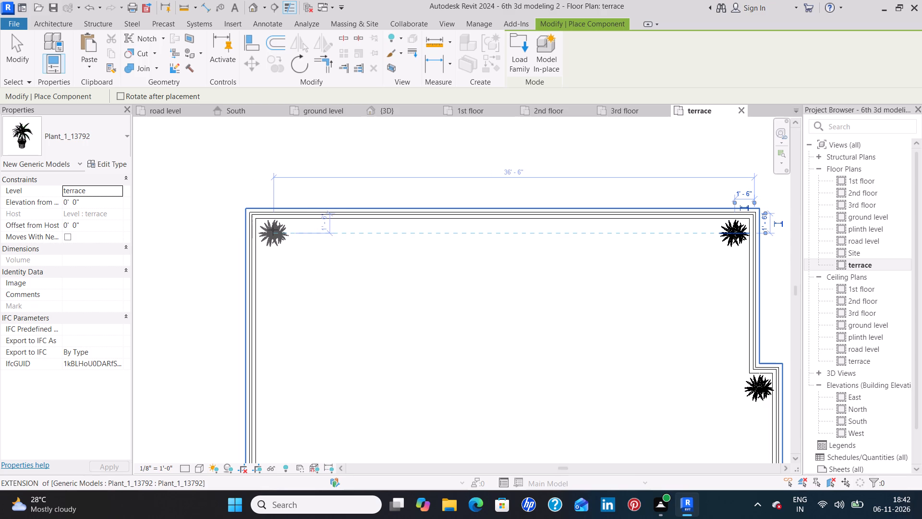
{"action": "scroll", "coordinate": [270, 230], "scroll_direction": "up", "scroll_amount": 3}
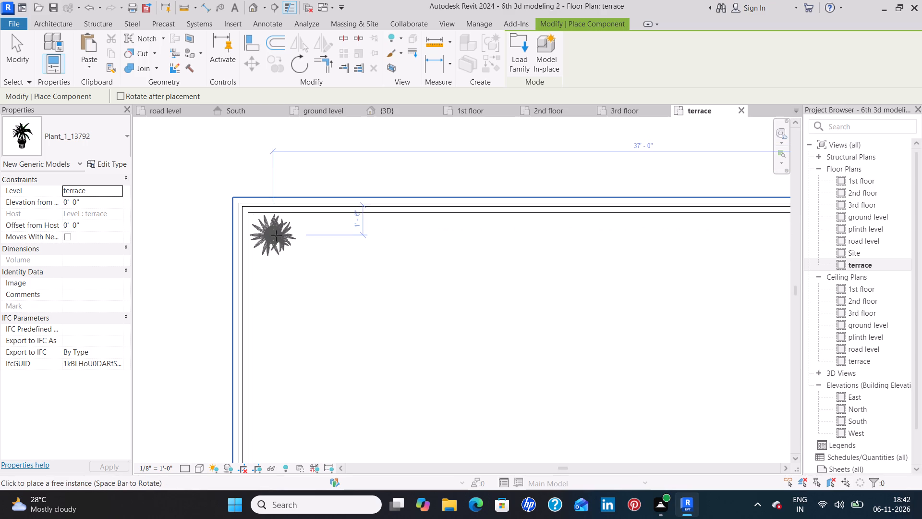
{"action": "left_click", "coordinate": [276, 235]}
Place a Plant_1_13792 by the west parapet just north of the staircase room, about 11'-6" from that room's east wall, and finish placing.
{"action": "scroll", "coordinate": [305, 314], "scroll_direction": "down", "scroll_amount": 3}
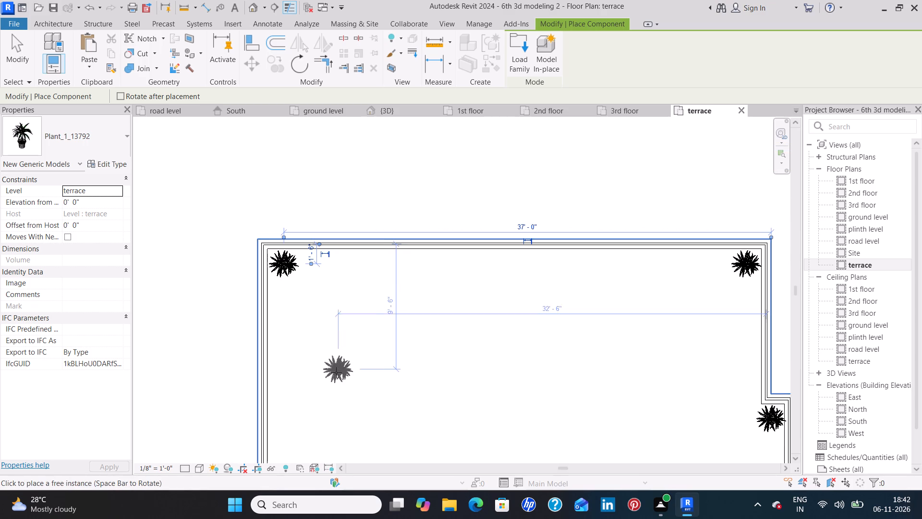
{"action": "middle_click_drag", "start_coordinate": [343, 350], "coordinate": [385, 164]}
{"action": "scroll", "coordinate": [396, 367], "scroll_direction": "down", "scroll_amount": 4}
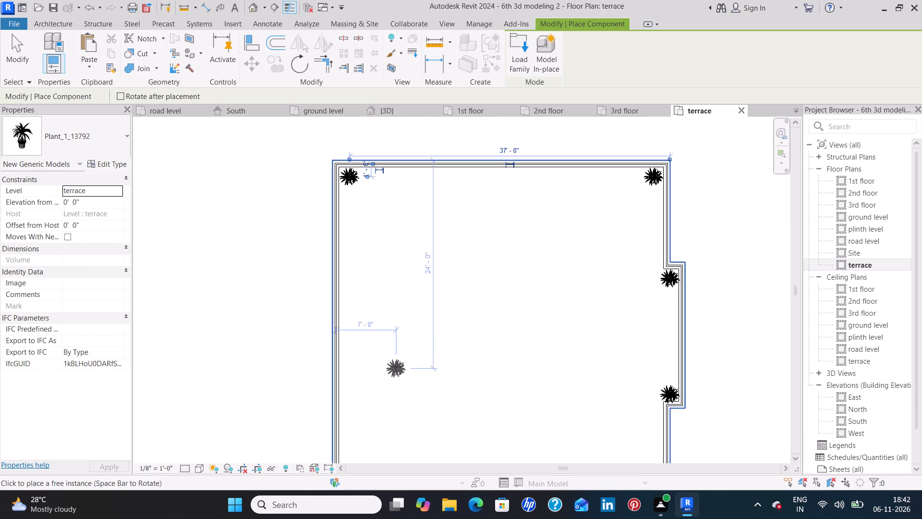
{"action": "scroll", "coordinate": [396, 367], "scroll_direction": "down", "scroll_amount": 3}
{"action": "middle_click_drag", "start_coordinate": [404, 363], "coordinate": [429, 204]}
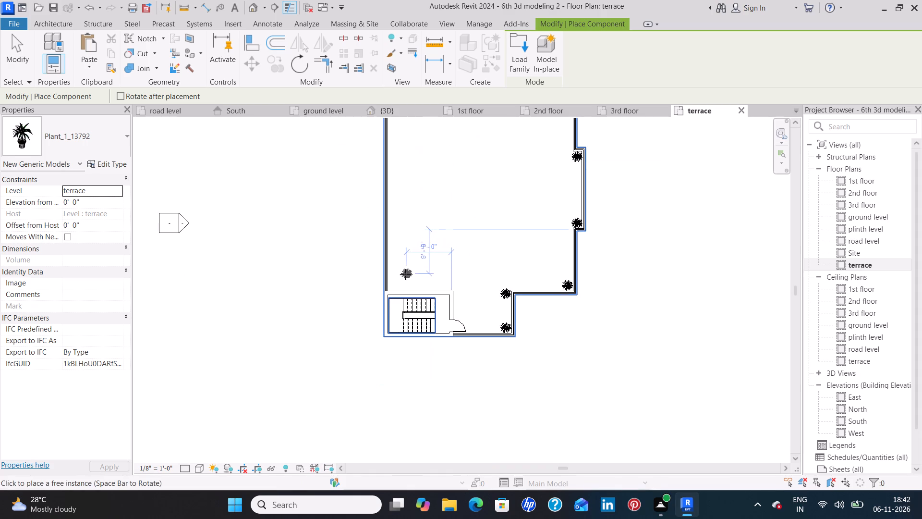
{"action": "scroll", "coordinate": [405, 274], "scroll_direction": "up", "scroll_amount": 8}
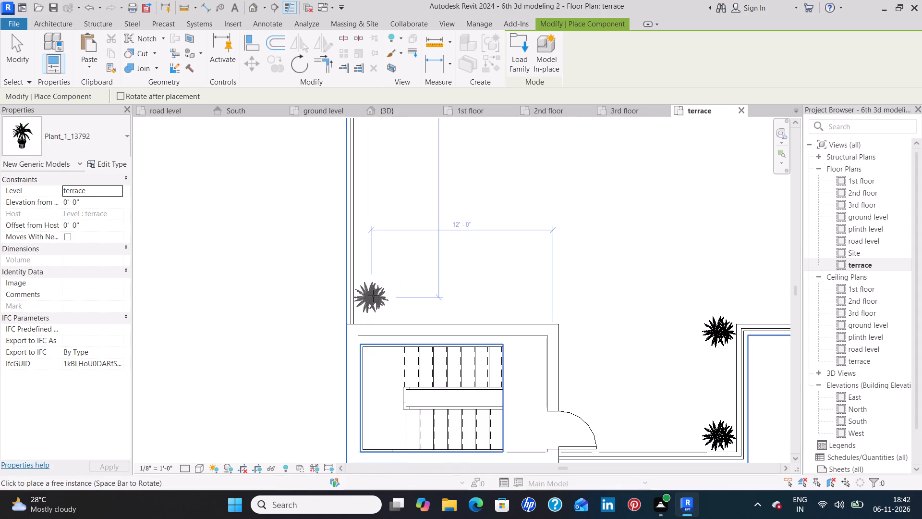
{"action": "left_click", "coordinate": [377, 306]}
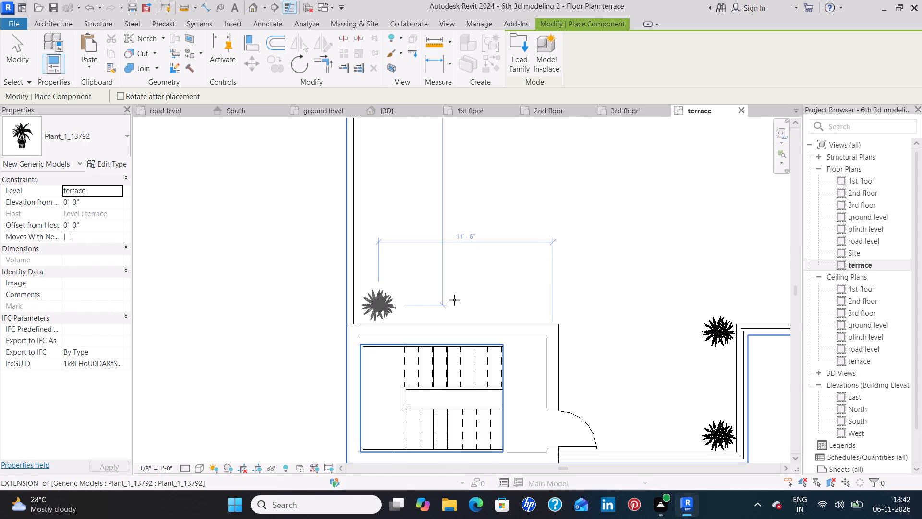
{"action": "key", "text": "Escape"}
{"action": "key", "text": "Escape"}
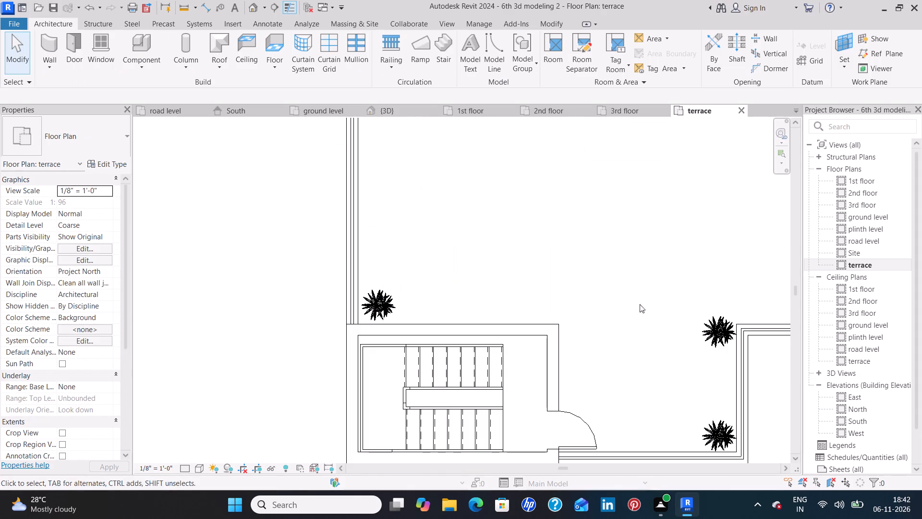
Delete the Plant_1_13792 at the inner corner where the southern projection meets the main terrace.
{"action": "left_click", "coordinate": [710, 328]}
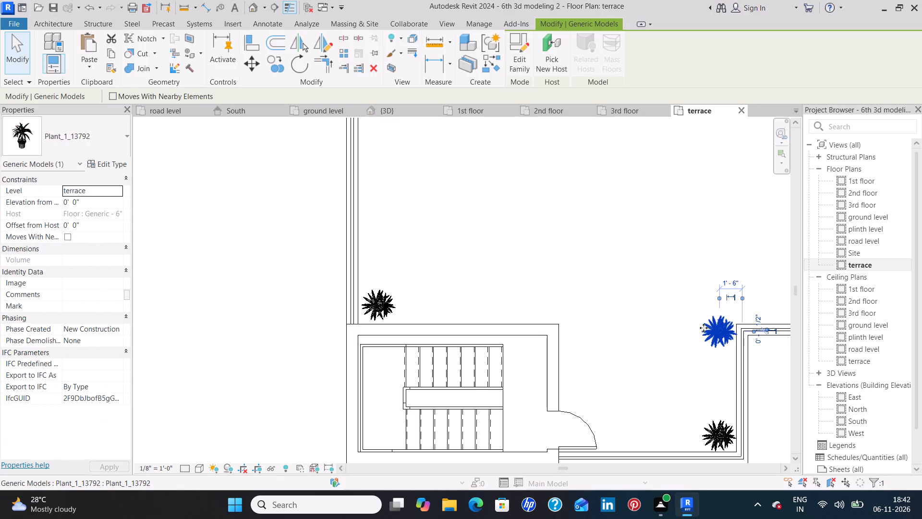
{"action": "key", "text": "Delete"}
Place a Bamboo_plant_16776 in the terrace's southern projection, just north of its Plant_1_13792, about 2'-0" from the east parapet.
{"action": "scroll", "coordinate": [649, 316], "scroll_direction": "down", "scroll_amount": 8}
{"action": "middle_click_drag", "start_coordinate": [631, 265], "coordinate": [599, 289]}
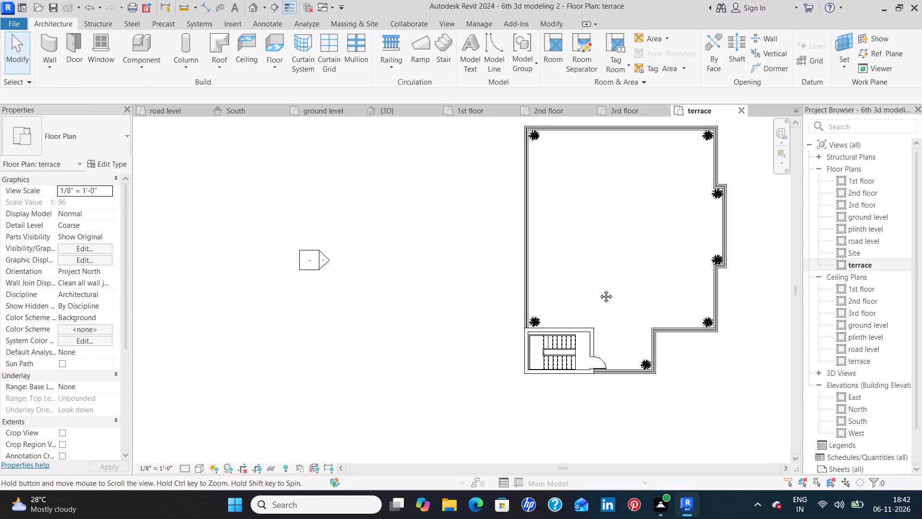
{"action": "middle_click_drag", "start_coordinate": [599, 289], "coordinate": [563, 308]}
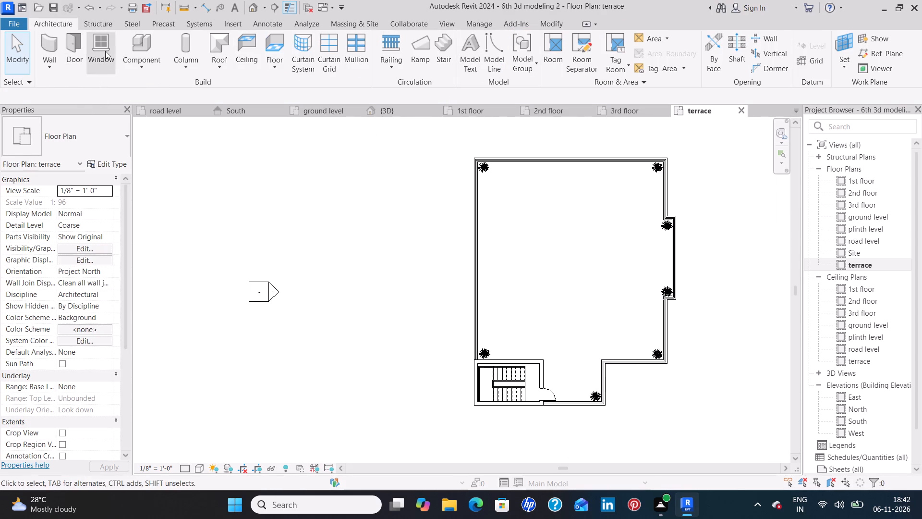
{"action": "left_click", "coordinate": [139, 52]}
{"action": "left_click", "coordinate": [92, 136]}
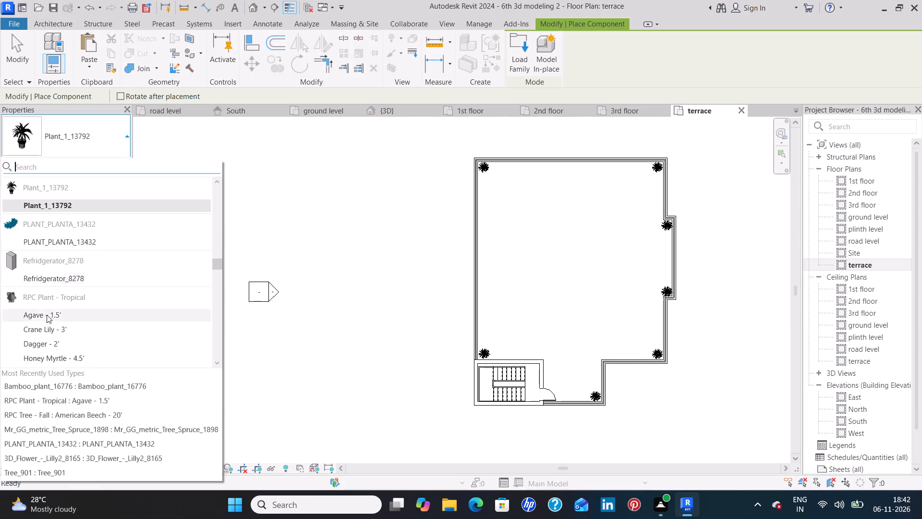
{"action": "scroll", "coordinate": [51, 326], "scroll_direction": "up", "scroll_amount": 2}
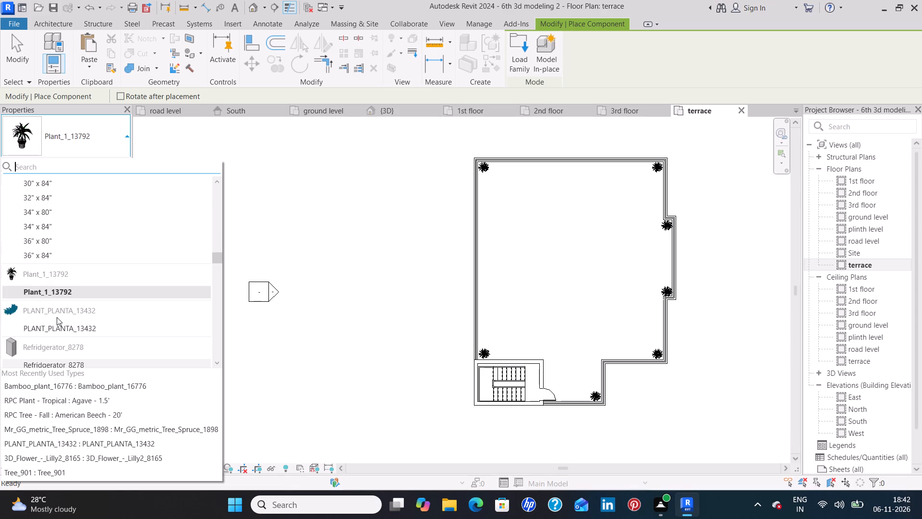
{"action": "scroll", "coordinate": [57, 317], "scroll_direction": "up", "scroll_amount": 4}
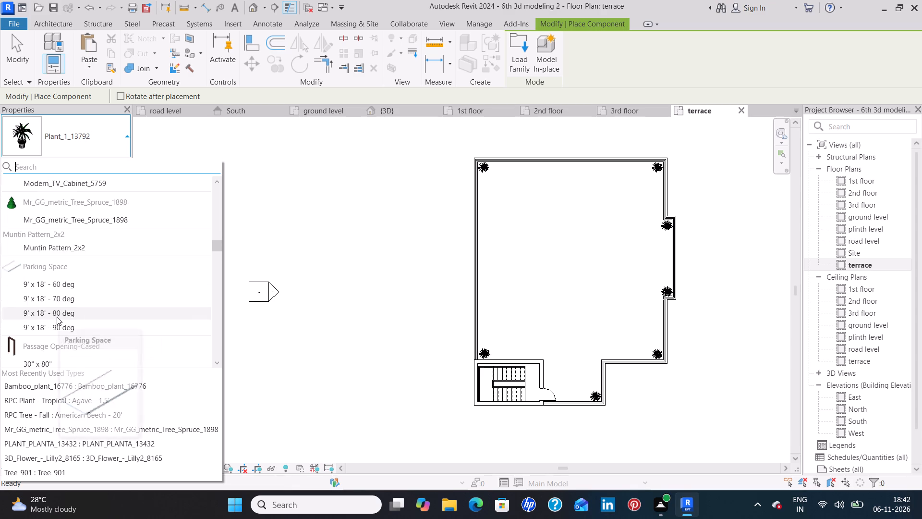
{"action": "scroll", "coordinate": [57, 317], "scroll_direction": "up", "scroll_amount": 7}
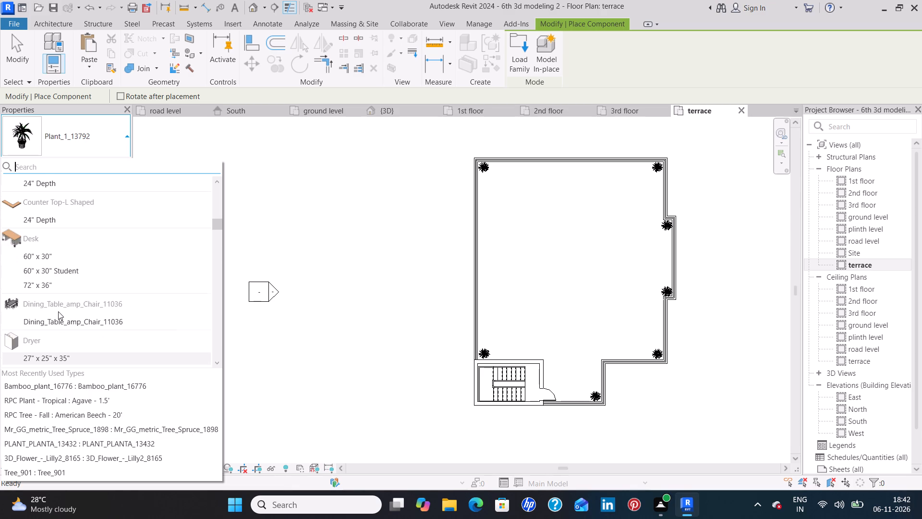
{"action": "scroll", "coordinate": [58, 311], "scroll_direction": "up", "scroll_amount": 8}
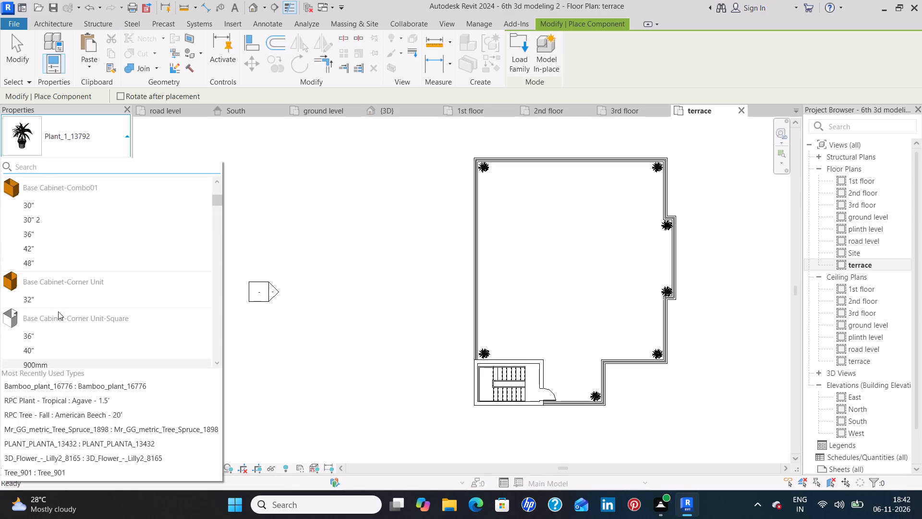
{"action": "scroll", "coordinate": [58, 311], "scroll_direction": "up", "scroll_amount": 2}
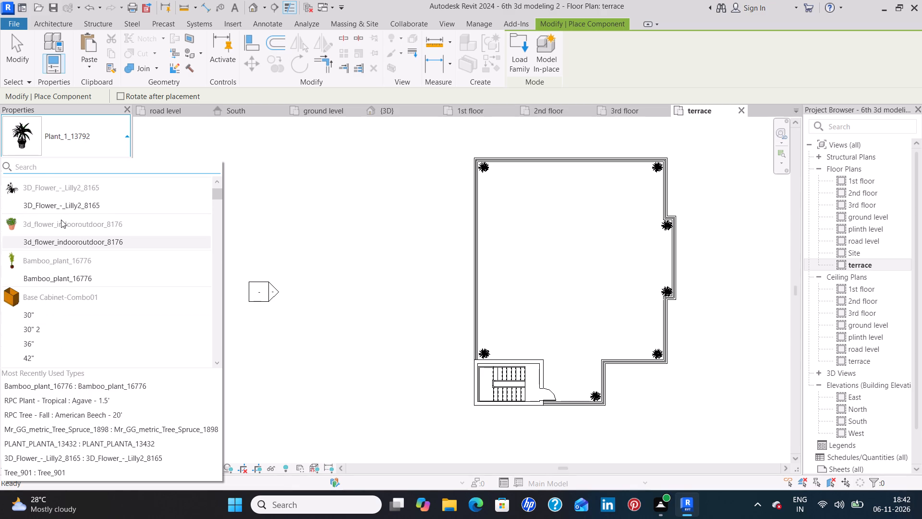
{"action": "left_click", "coordinate": [40, 279]}
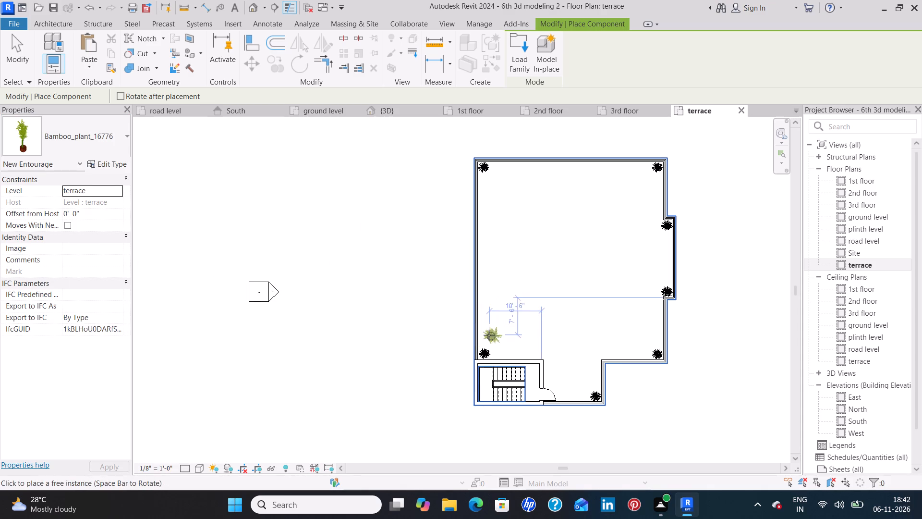
{"action": "scroll", "coordinate": [594, 389], "scroll_direction": "up", "scroll_amount": 7}
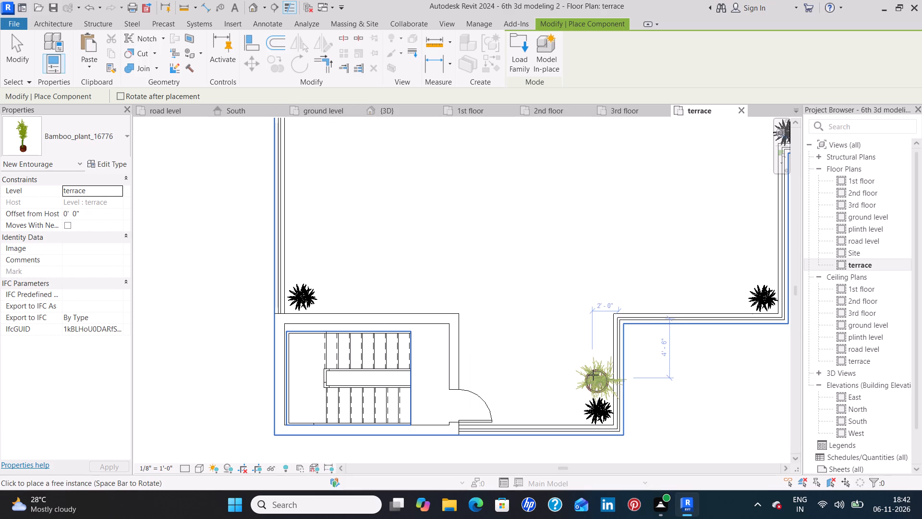
{"action": "left_click", "coordinate": [593, 375]}
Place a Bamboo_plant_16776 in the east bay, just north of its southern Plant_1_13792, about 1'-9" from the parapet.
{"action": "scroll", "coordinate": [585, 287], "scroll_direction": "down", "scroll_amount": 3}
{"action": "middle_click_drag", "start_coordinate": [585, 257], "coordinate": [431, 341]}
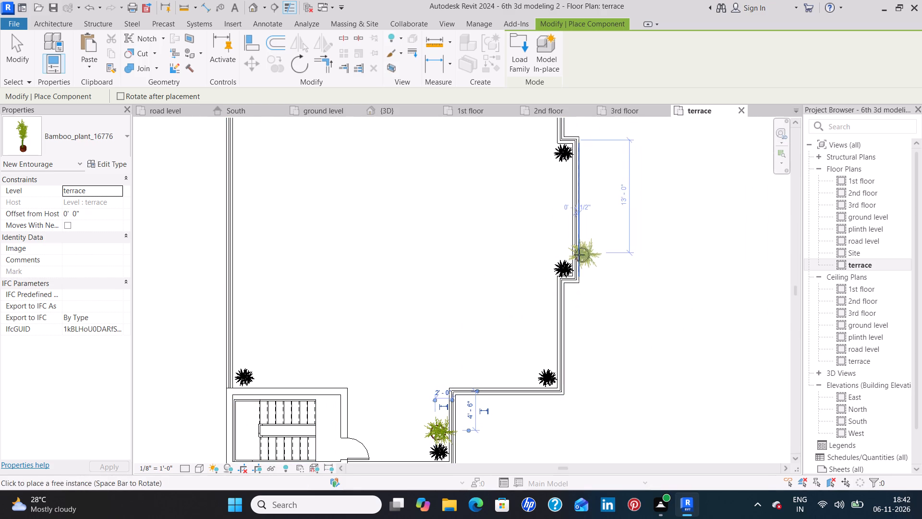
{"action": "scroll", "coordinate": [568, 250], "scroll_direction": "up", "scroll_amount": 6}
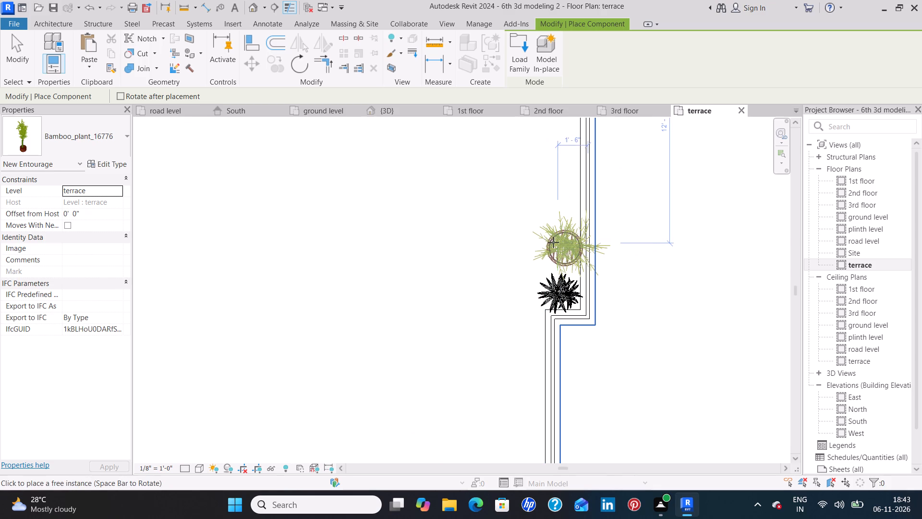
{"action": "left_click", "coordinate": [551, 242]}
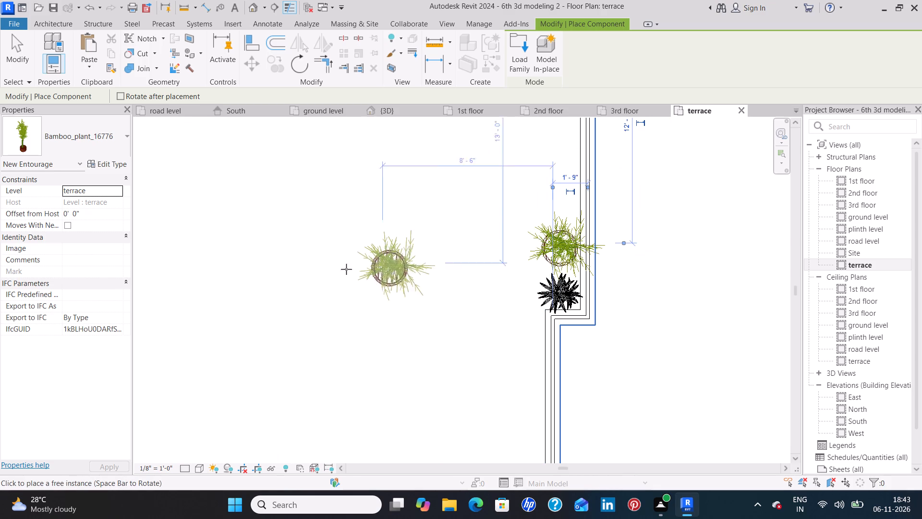
Place a 3d_flower_indooroutdoor_8176 north of the southern projection's bamboo, about 1'-6" from the east parapet and 2'-0" south of the inner corner.
{"action": "scroll", "coordinate": [242, 271], "scroll_direction": "down", "scroll_amount": 9}
{"action": "middle_click_drag", "start_coordinate": [238, 264], "coordinate": [440, 295]}
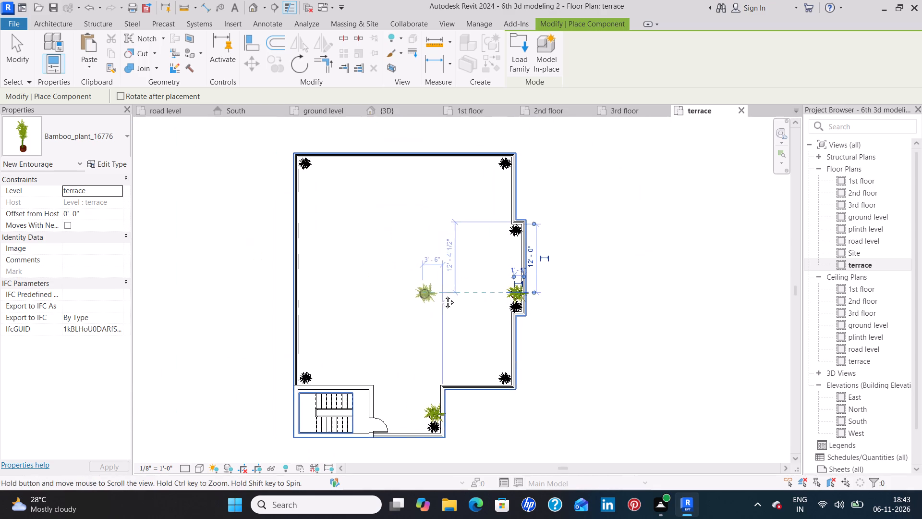
{"action": "middle_click_drag", "start_coordinate": [440, 295], "coordinate": [437, 295]}
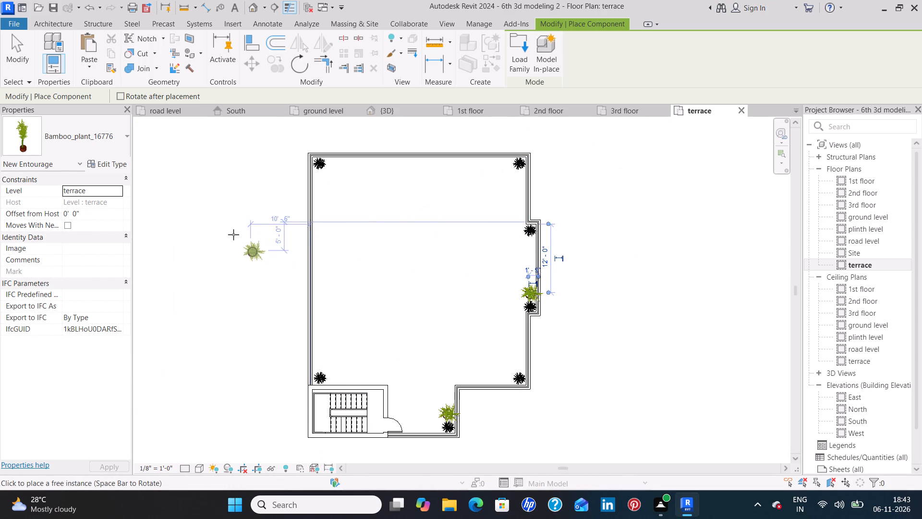
{"action": "left_click", "coordinate": [107, 146]}
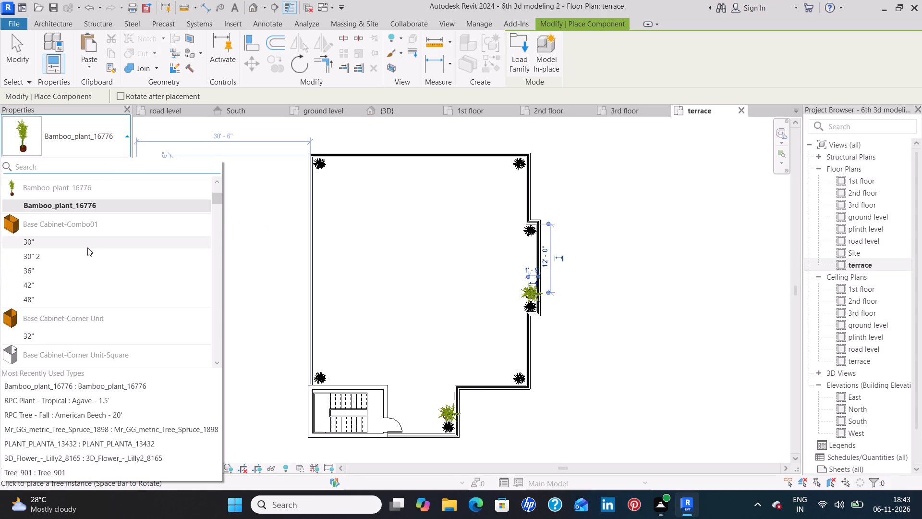
{"action": "scroll", "coordinate": [86, 249], "scroll_direction": "up", "scroll_amount": 2}
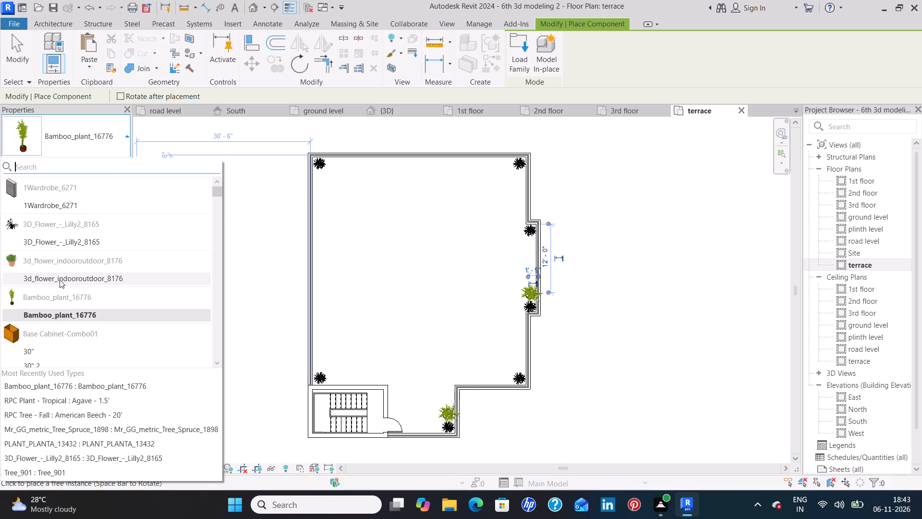
{"action": "left_click", "coordinate": [60, 280]}
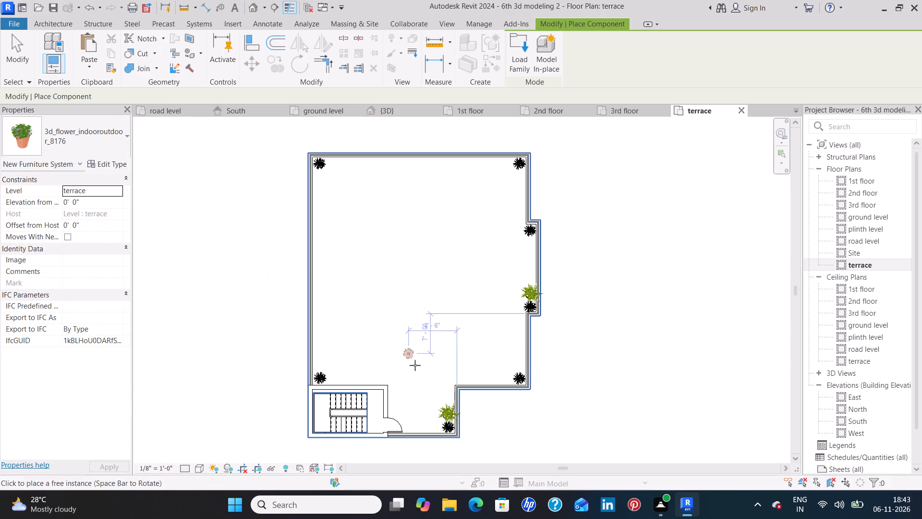
{"action": "scroll", "coordinate": [438, 398], "scroll_direction": "up", "scroll_amount": 7}
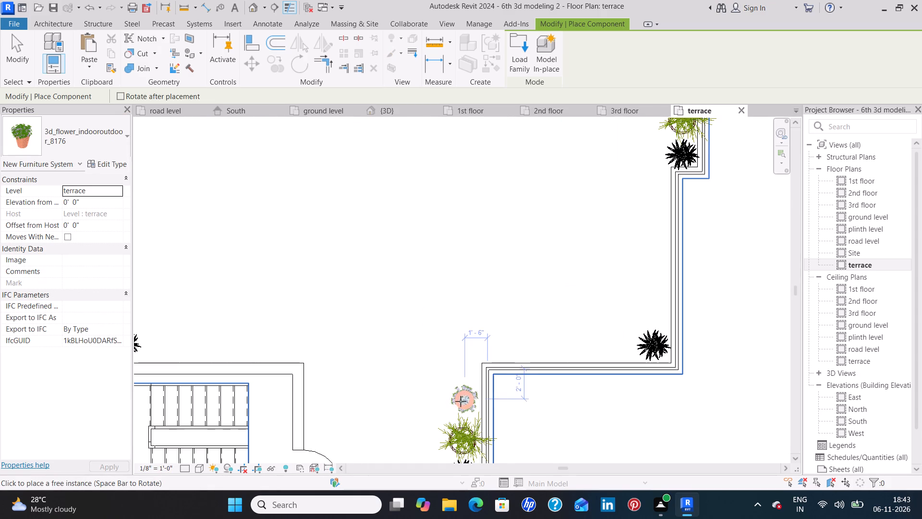
{"action": "left_click", "coordinate": [465, 402]}
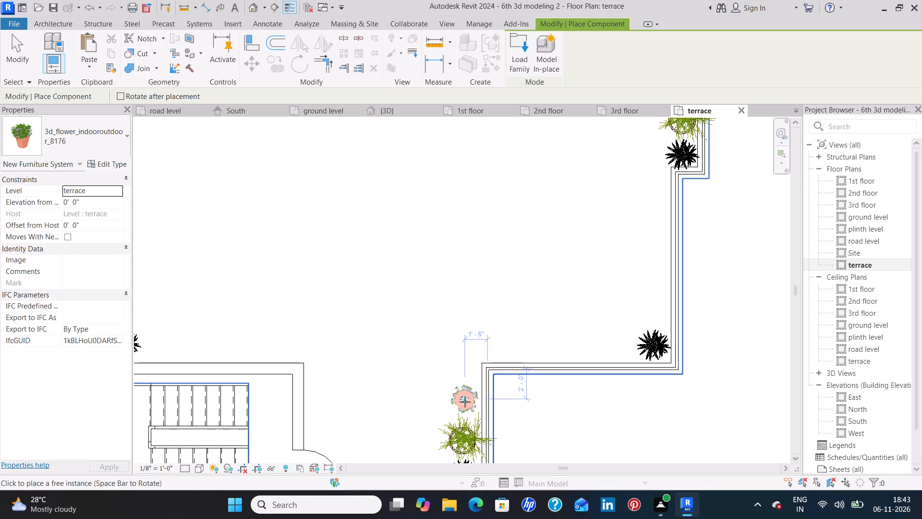
Place a 3d_flower_indooroutdoor_8176 just north of the east bay's bamboo, about 1'-4 1/2" from the parapet, and finish placing.
{"action": "middle_click_drag", "start_coordinate": [587, 230], "coordinate": [508, 367]}
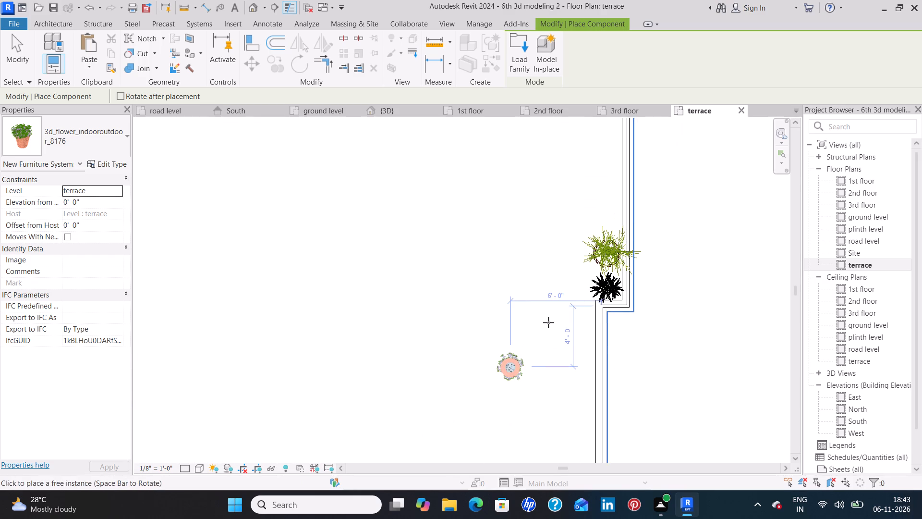
{"action": "left_click", "coordinate": [608, 217]}
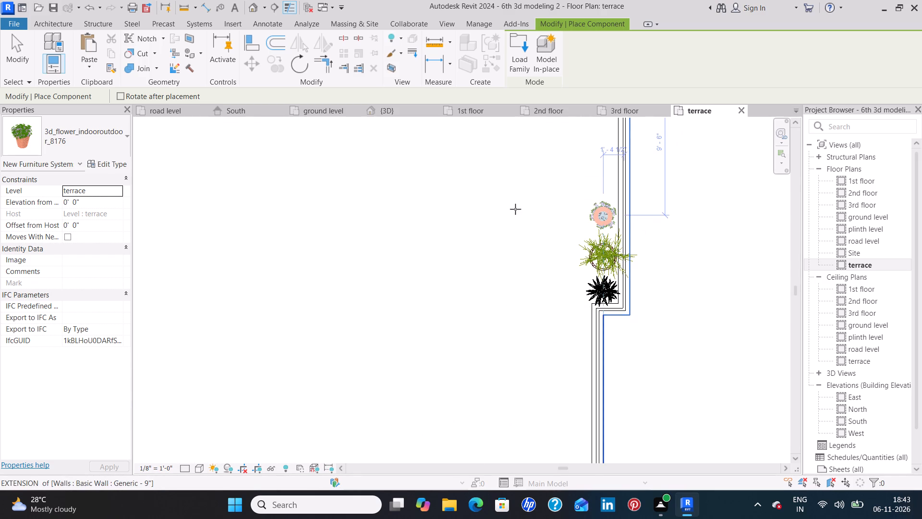
{"action": "scroll", "coordinate": [443, 214], "scroll_direction": "down", "scroll_amount": 7}
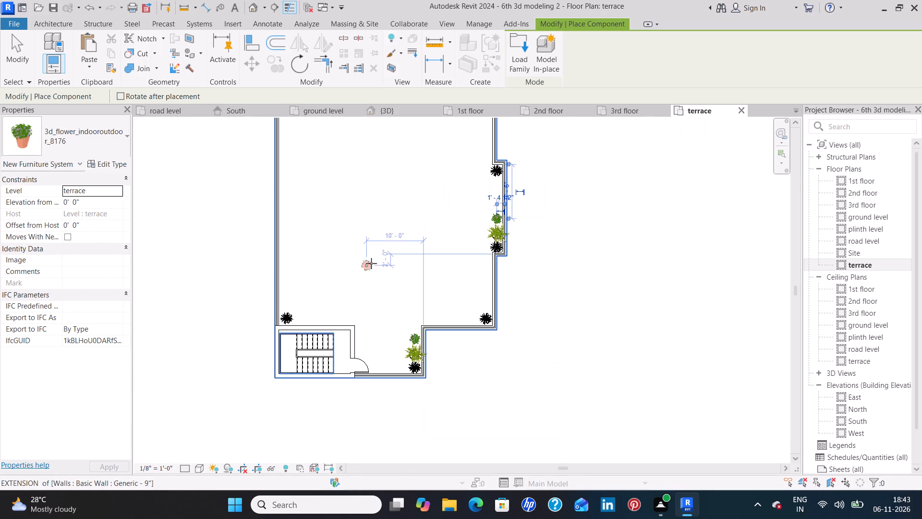
{"action": "middle_click_drag", "start_coordinate": [372, 264], "coordinate": [431, 300]}
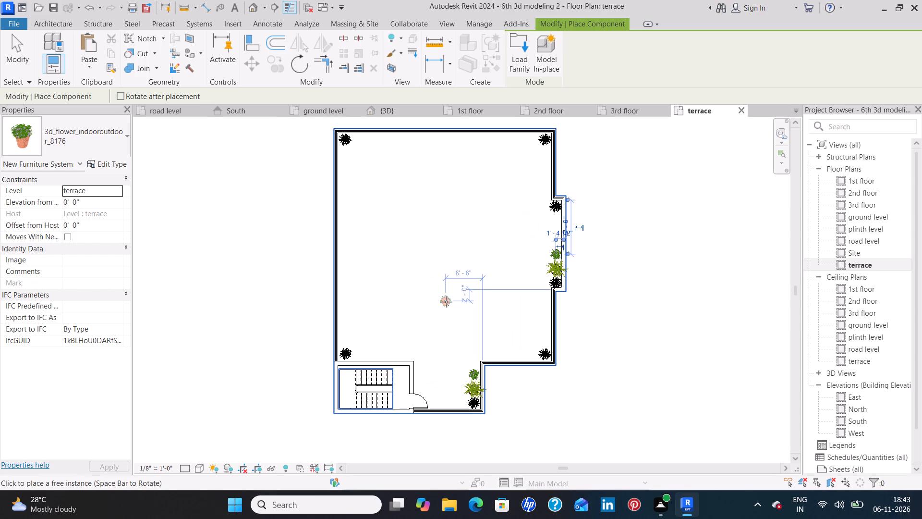
{"action": "key", "text": "Escape"}
{"action": "key", "text": "Escape"}
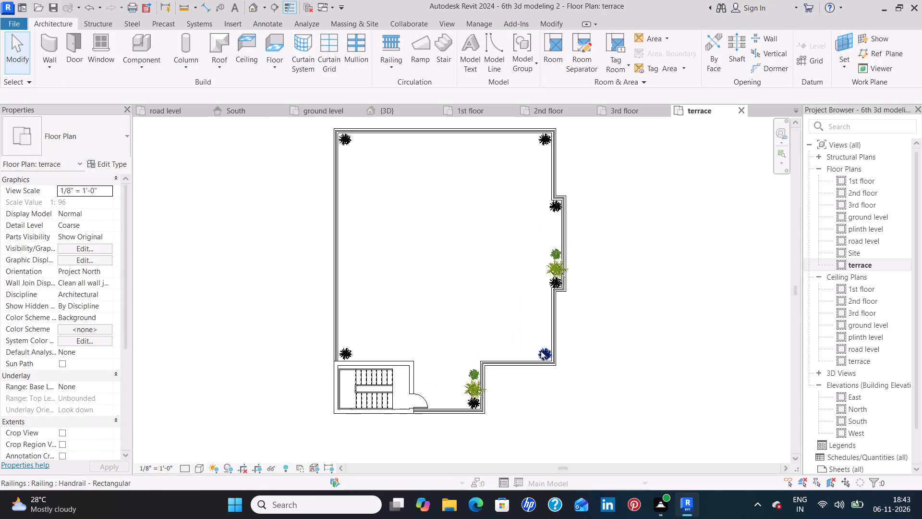
Delete the Plant_1_13792 in the east bay's south and north corners and the one in the terrace's north-east corner.
{"action": "left_click", "coordinate": [554, 285]}
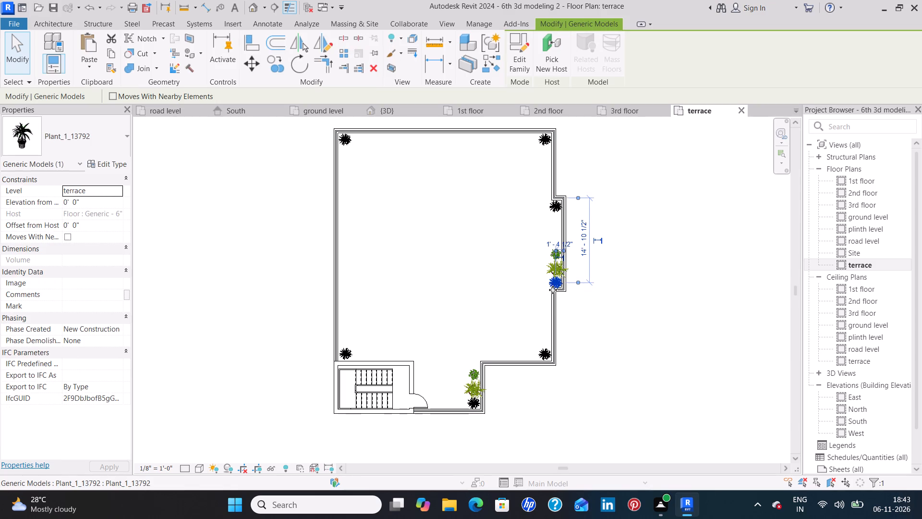
{"action": "key", "text": "Delete"}
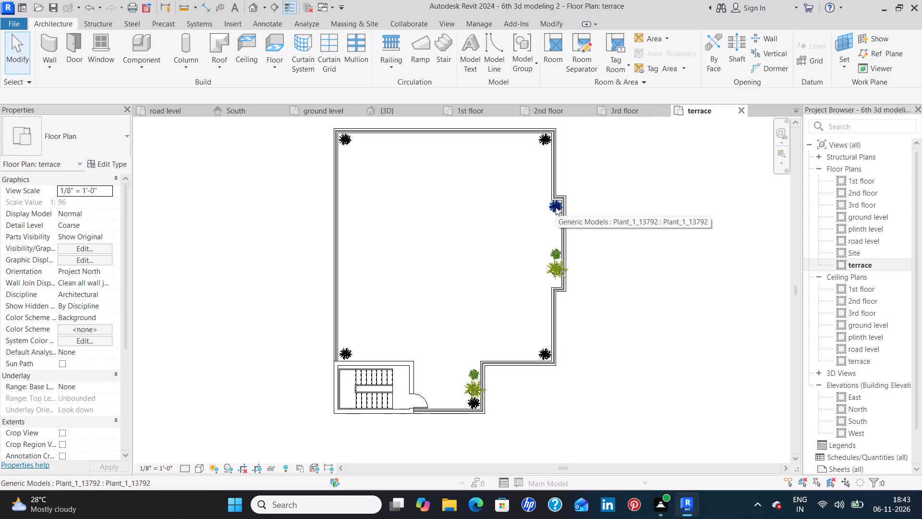
{"action": "left_click", "coordinate": [556, 207]}
{"action": "key", "text": "Delete"}
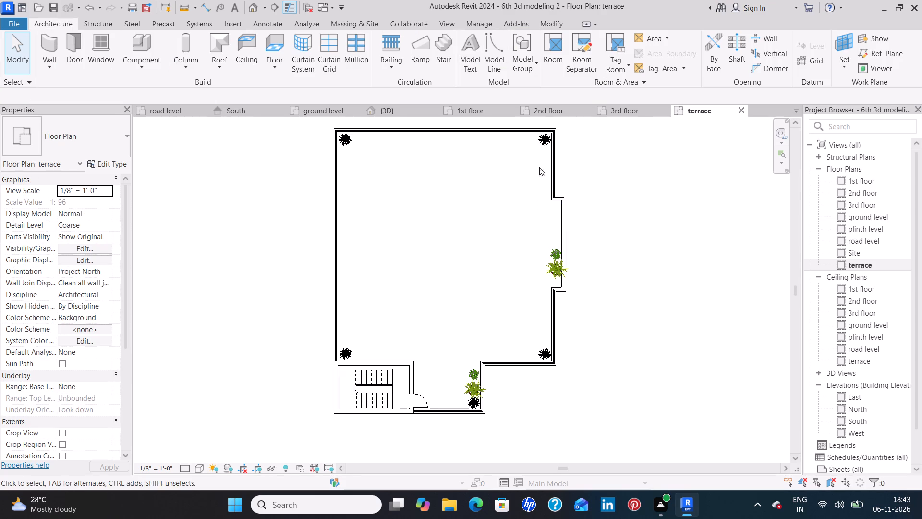
{"action": "left_click", "coordinate": [545, 139]}
{"action": "key", "text": "Delete"}
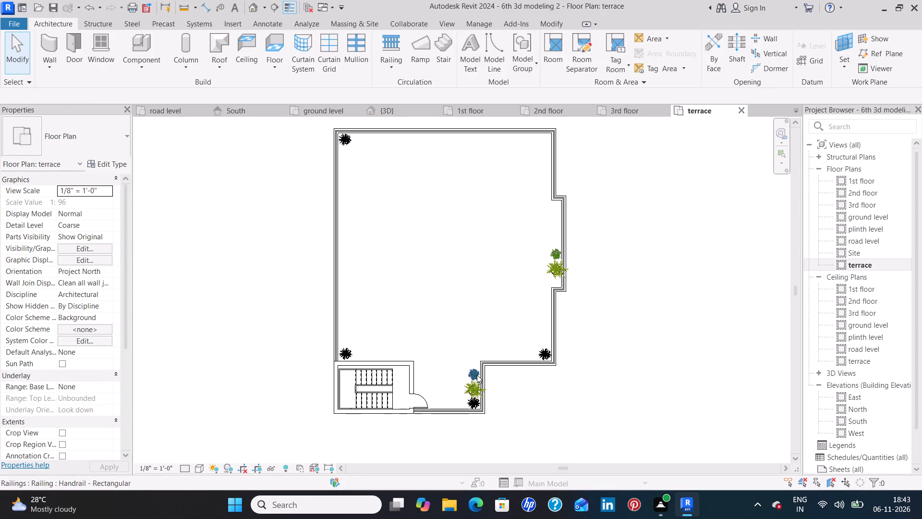
Place another 3d_flower_indooroutdoor_8176 in the east bay's north corner, about 1'-4 1/2" from the east parapet and 1'-6" from the north one.
{"action": "left_click", "coordinate": [554, 250]}
{"action": "key", "text": "c"}
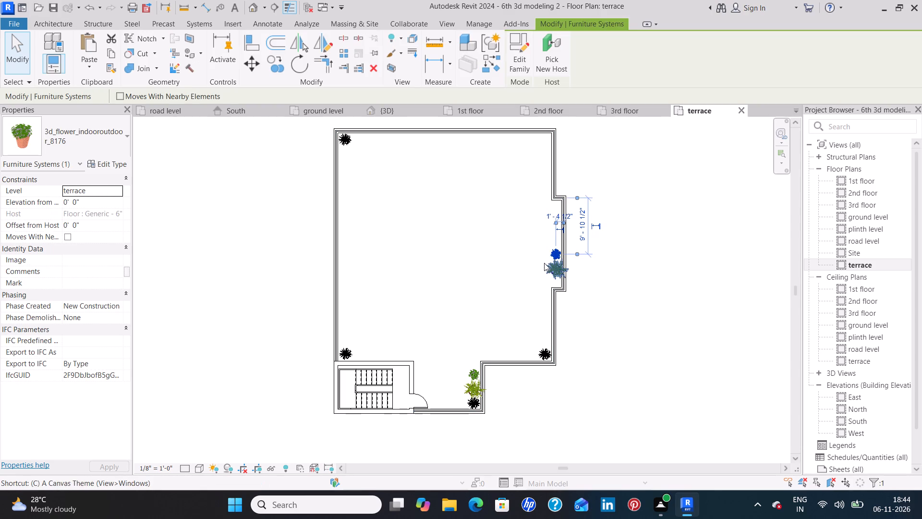
{"action": "key", "text": "s"}
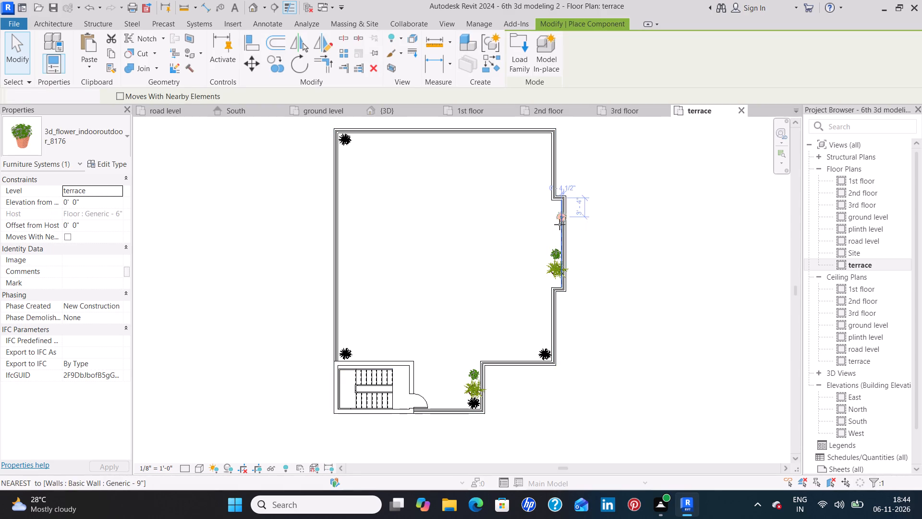
{"action": "scroll", "coordinate": [557, 223], "scroll_direction": "up", "scroll_amount": 6}
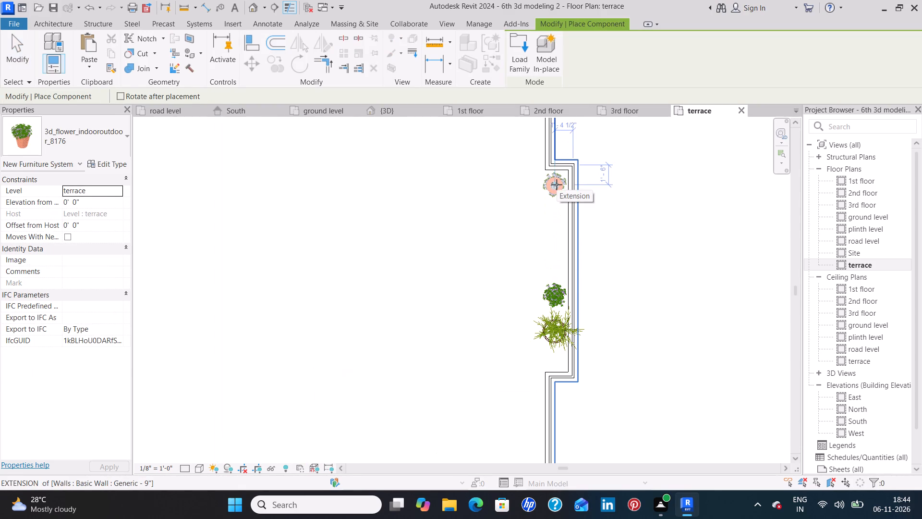
{"action": "left_click", "coordinate": [557, 185]}
{"action": "key", "text": "Escape"}
{"action": "key", "text": "Escape"}
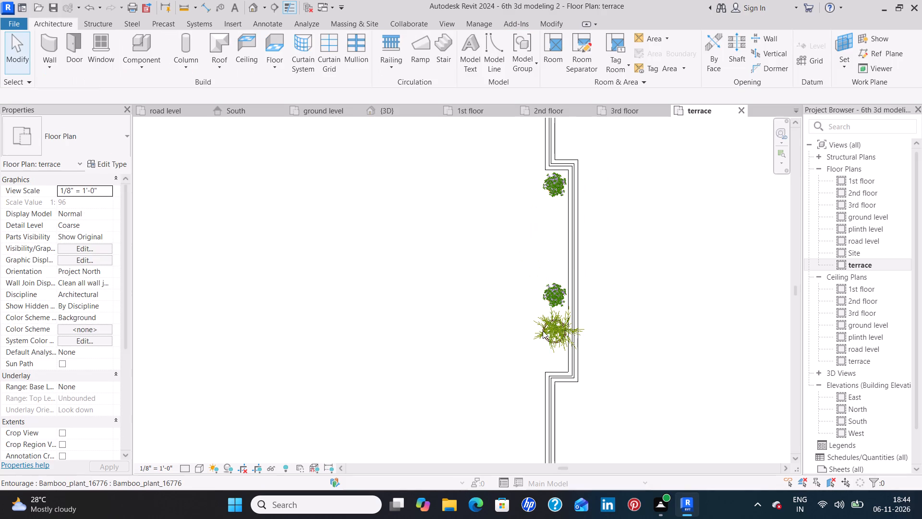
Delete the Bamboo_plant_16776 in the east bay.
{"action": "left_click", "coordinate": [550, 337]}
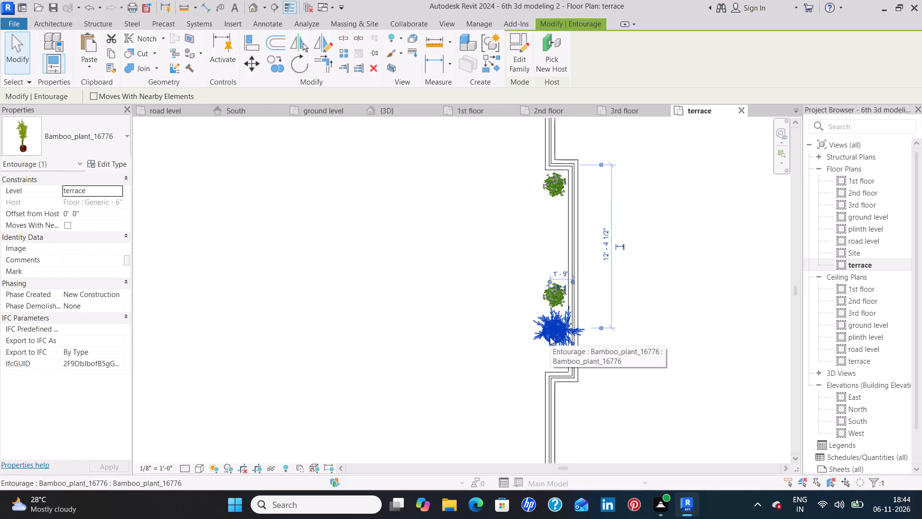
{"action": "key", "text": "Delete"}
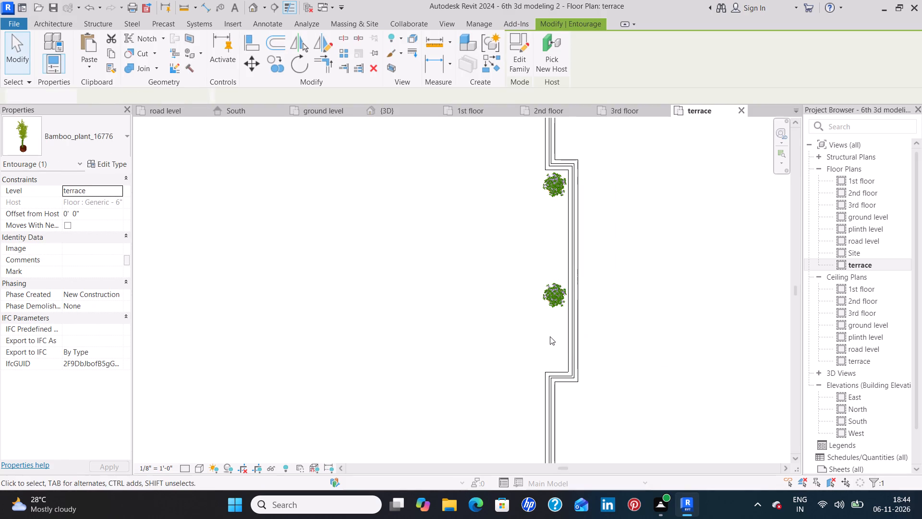
Nudge the east bay's southern flower pot south along the parapet to the bay's south corner, about 14' from its north parapet.
{"action": "scroll", "coordinate": [542, 333], "scroll_direction": "down", "scroll_amount": 2}
{"action": "left_click", "coordinate": [552, 303]}
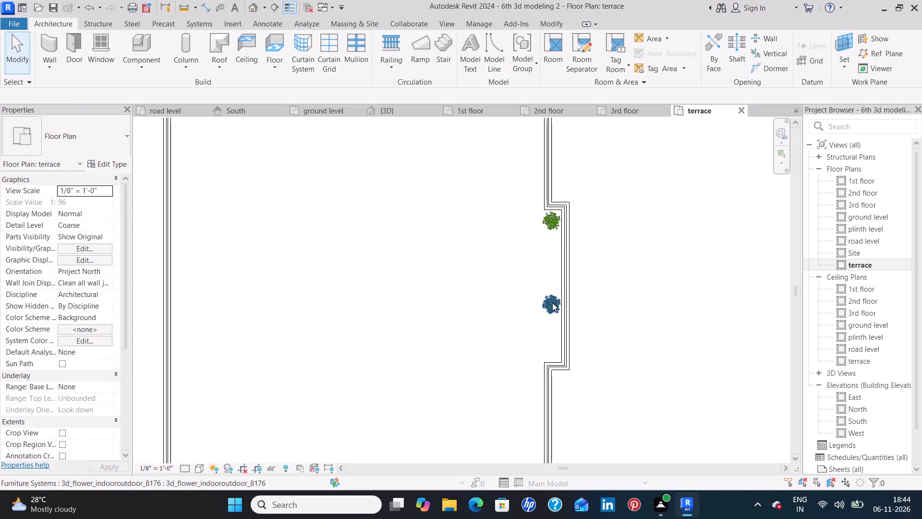
{"action": "key", "text": "Down"}
{"action": "key", "text": "Down"}
{"action": "key", "text": "Down"}
{"action": "key", "text": "Down"}
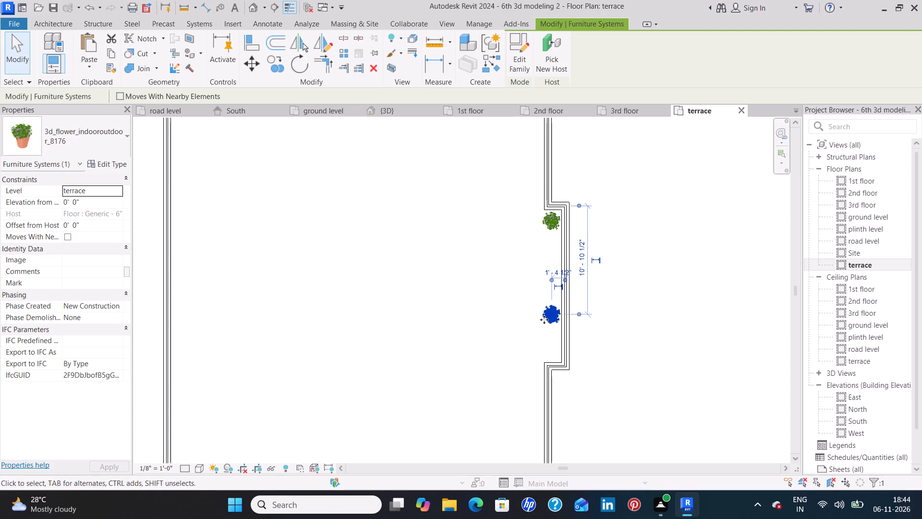
{"action": "key", "text": "Down"}
{"action": "key", "text": "Down"}
{"action": "key", "text": "Down"}
{"action": "key", "text": "Down"}
{"action": "key", "text": "Down"}
{"action": "key", "text": "Down"}
{"action": "key", "text": "Down"}
{"action": "key", "text": "Down"}
{"action": "key", "text": "Down"}
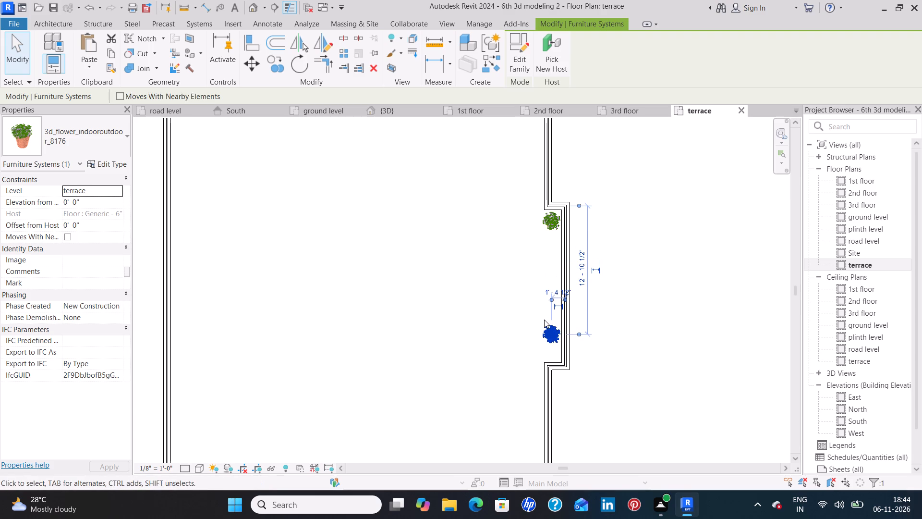
{"action": "key", "text": "Down"}
{"action": "key", "text": "Down"}
{"action": "key", "text": "Down"}
{"action": "key", "text": "Down"}
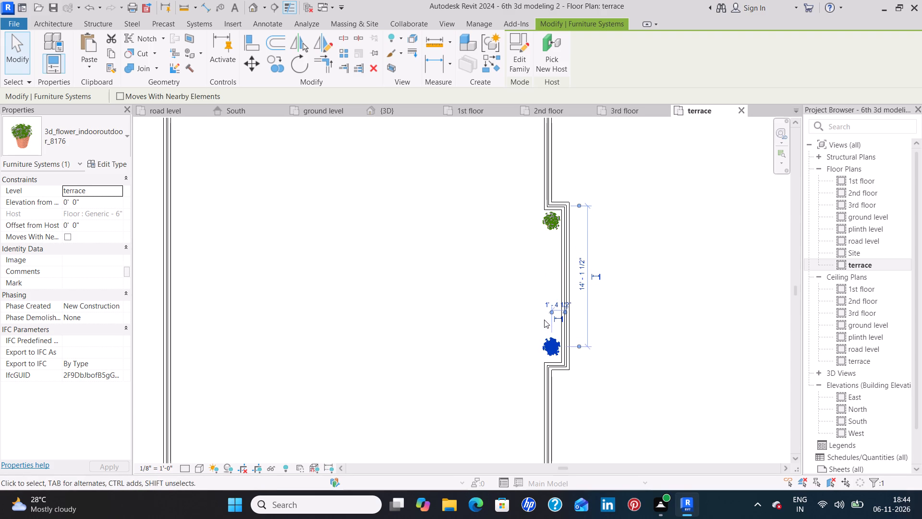
{"action": "key", "text": "Down"}
{"action": "left_click", "coordinate": [485, 316]}
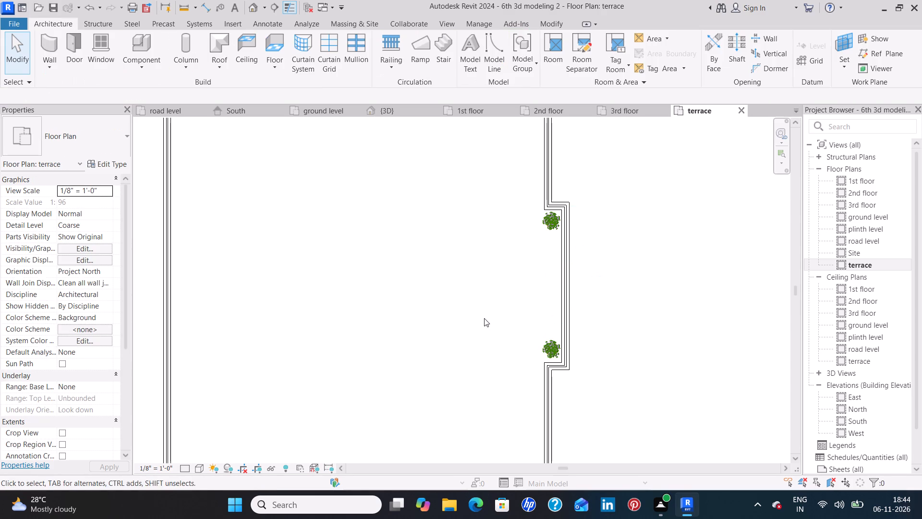
Delete the flower pot just north of the bamboo in the terrace's southern projection beside the stair block.
{"action": "scroll", "coordinate": [484, 318], "scroll_direction": "down", "scroll_amount": 4}
{"action": "middle_click_drag", "start_coordinate": [445, 358], "coordinate": [458, 227]}
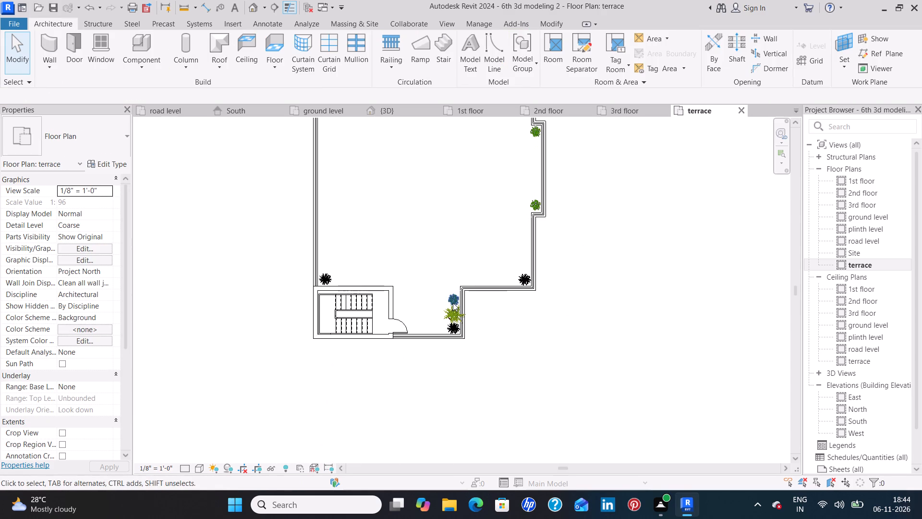
{"action": "left_click", "coordinate": [453, 303]}
{"action": "key", "text": "Delete"}
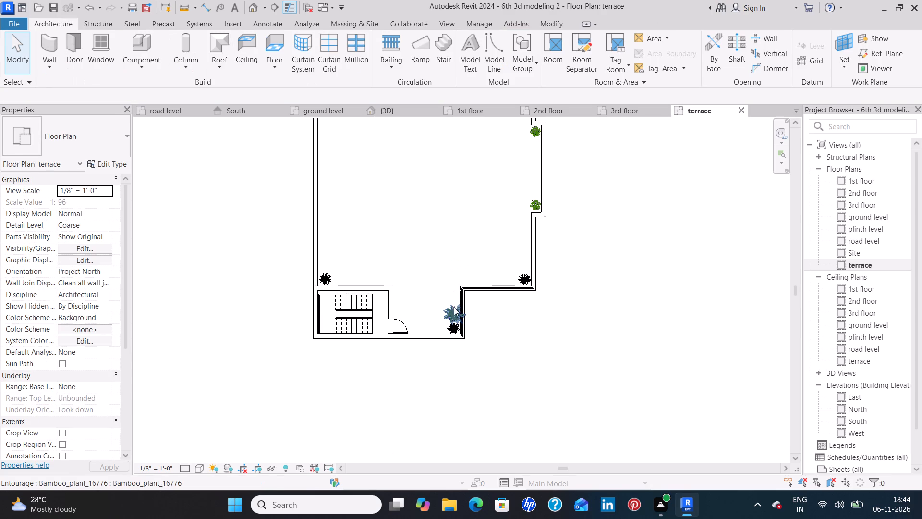
Place a similar Bamboo_plant_16776 in the terrace's north-east corner, about 2'-4" from the east parapet and 1'-11" from the north one.
{"action": "left_click", "coordinate": [454, 307]}
{"action": "type", "text": "cs"}
{"action": "middle_click_drag", "start_coordinate": [464, 206], "coordinate": [442, 404]}
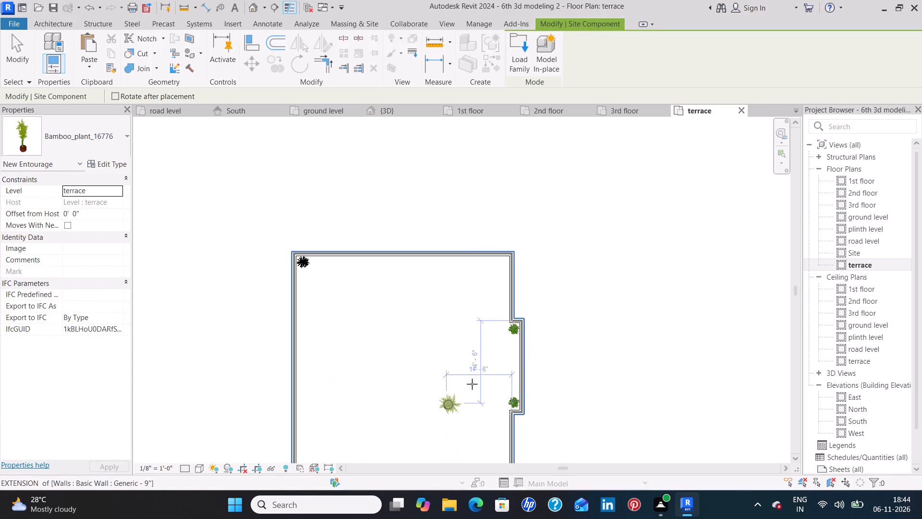
{"action": "scroll", "coordinate": [497, 273], "scroll_direction": "up", "scroll_amount": 11}
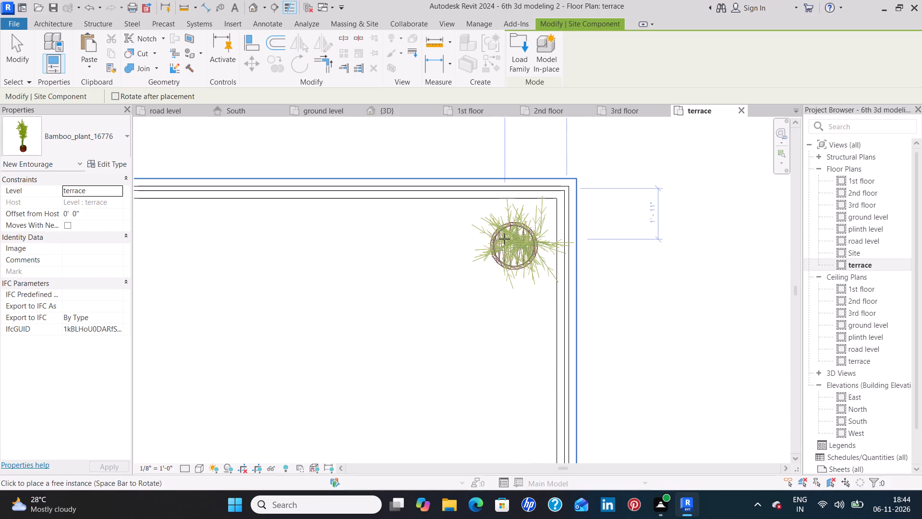
{"action": "left_click", "coordinate": [504, 239]}
{"action": "scroll", "coordinate": [415, 305], "scroll_direction": "down", "scroll_amount": 4}
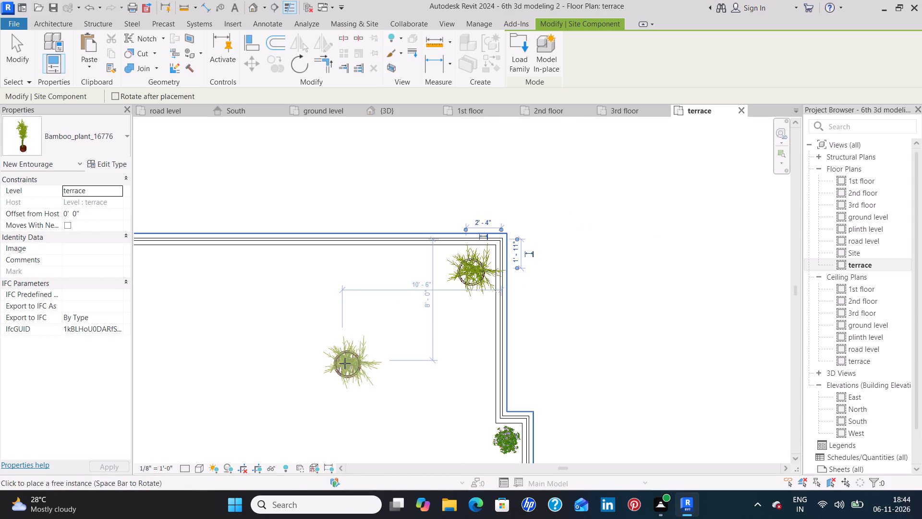
Place another Bamboo_plant_16776 midway along the west parapet, about 8'-0" south of the east bay's north edge, and finish placing.
{"action": "middle_click_drag", "start_coordinate": [345, 363], "coordinate": [384, 235]}
{"action": "scroll", "coordinate": [402, 213], "scroll_direction": "down", "scroll_amount": 9}
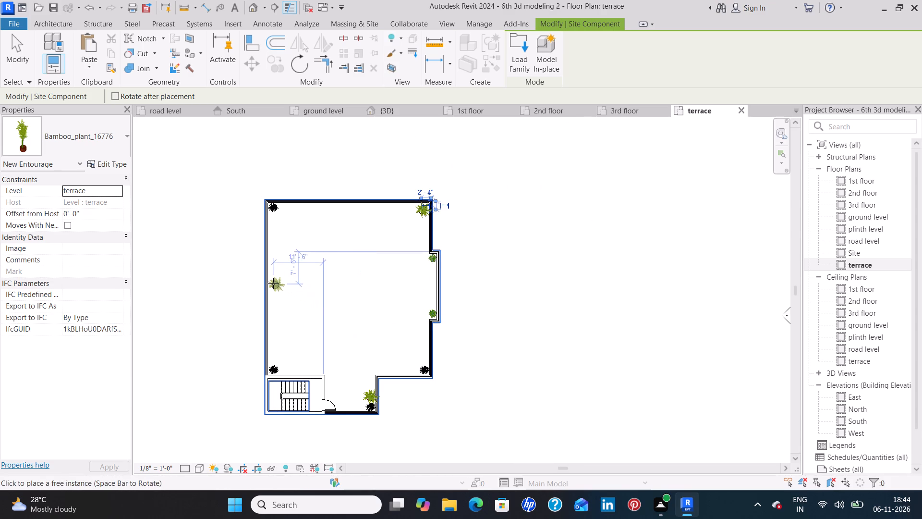
{"action": "scroll", "coordinate": [273, 284], "scroll_direction": "up", "scroll_amount": 8}
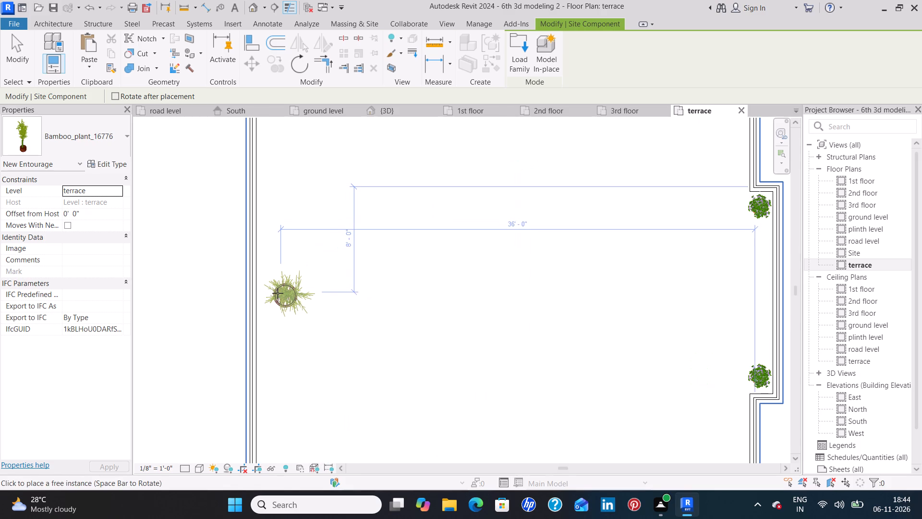
{"action": "left_click", "coordinate": [276, 294]}
{"action": "scroll", "coordinate": [386, 332], "scroll_direction": "down", "scroll_amount": 4}
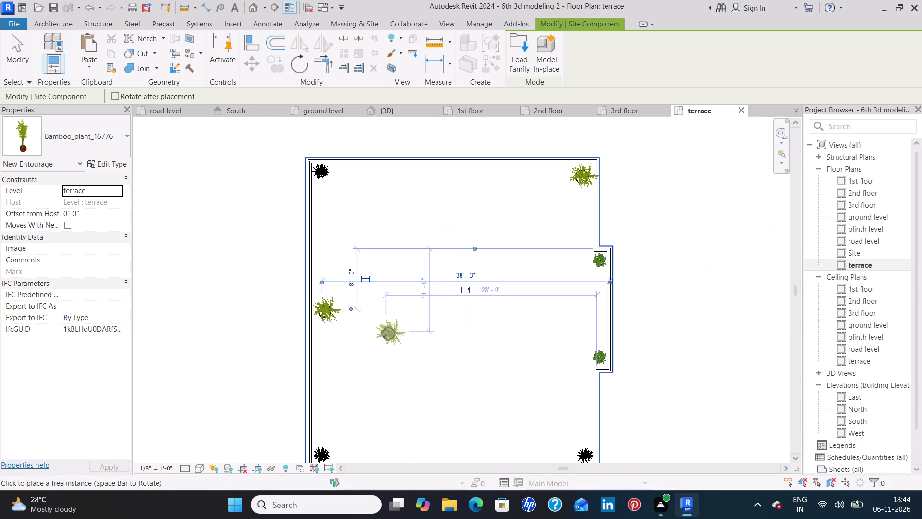
{"action": "scroll", "coordinate": [386, 332], "scroll_direction": "down", "scroll_amount": 4}
{"action": "middle_click_drag", "start_coordinate": [445, 358], "coordinate": [450, 236]}
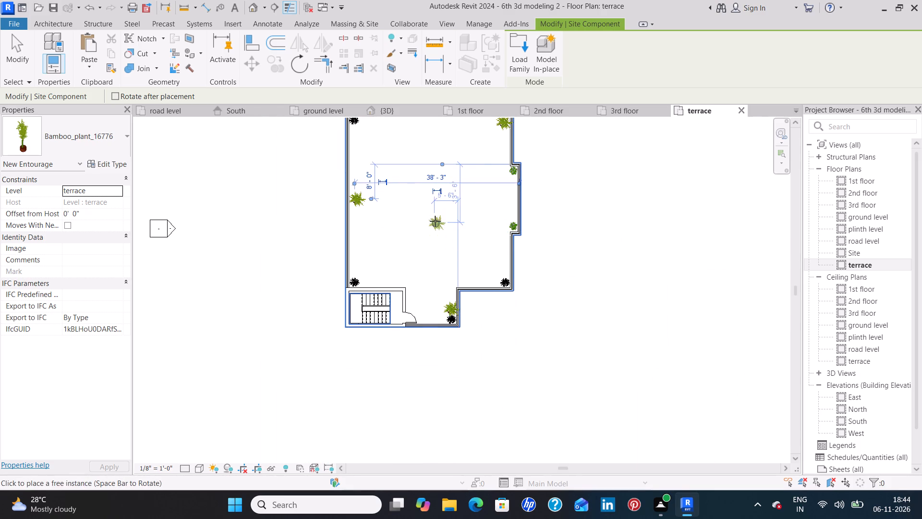
{"action": "key", "text": "Escape"}
{"action": "key", "text": "Escape"}
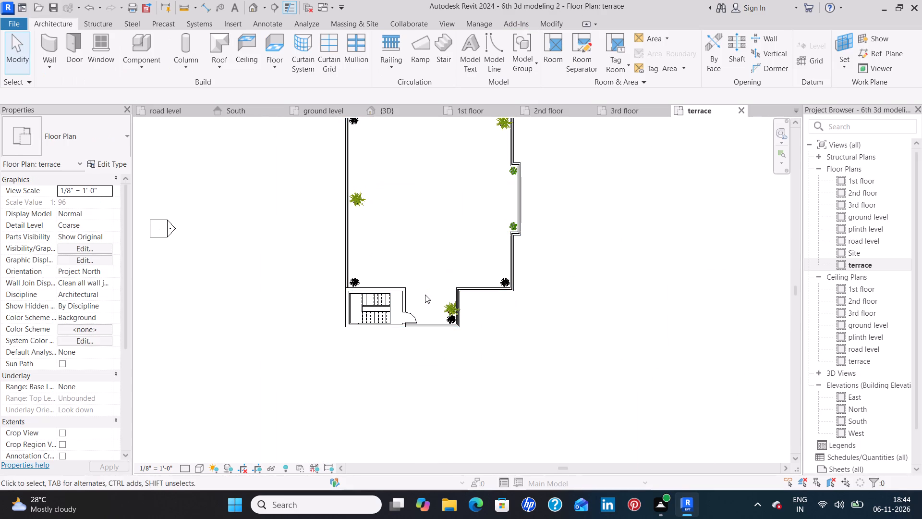
Delete the Bamboo_plant_16776 in the terrace's southern projection beside the stair block.
{"action": "left_click", "coordinate": [445, 305]}
{"action": "key", "text": "Delete"}
Examine the terrace's plant arrangement along the parapets from several angles in the 3D view.
{"action": "middle_click_drag", "start_coordinate": [457, 223], "coordinate": [449, 279]}
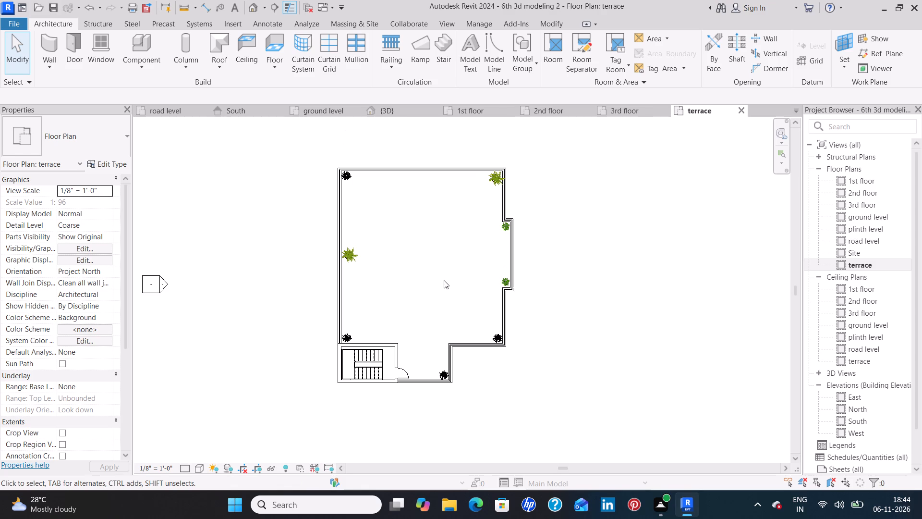
{"action": "left_click", "coordinate": [412, 112]}
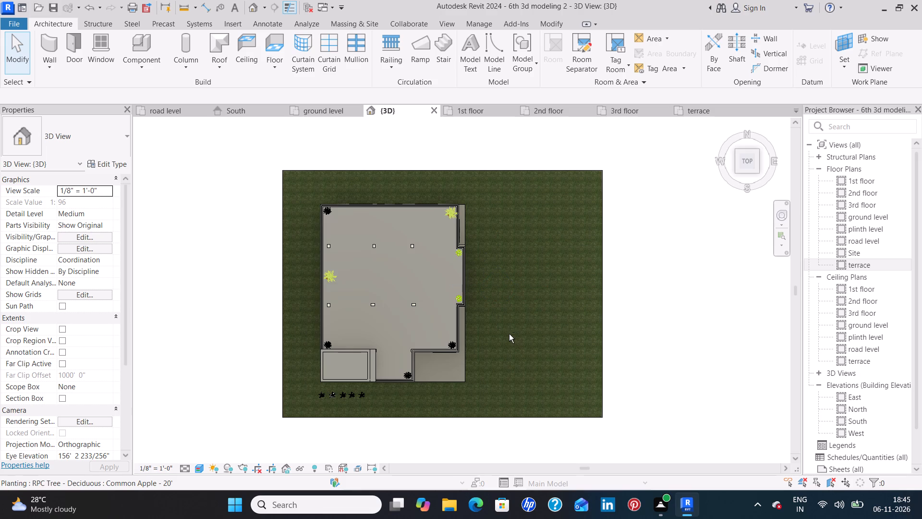
{"action": "middle_click_drag", "start_coordinate": [509, 334], "coordinate": [489, 175], "text": "shift"}
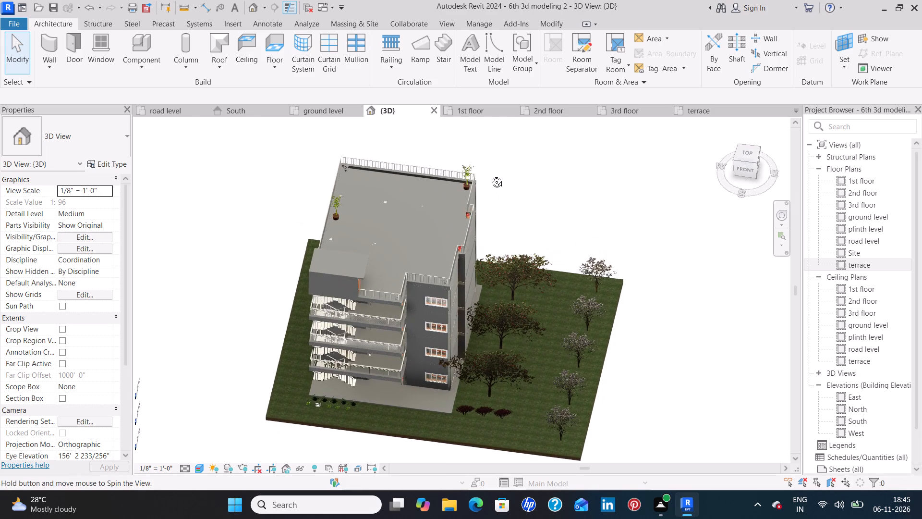
{"action": "middle_click_drag", "start_coordinate": [489, 175], "coordinate": [491, 194], "text": "shift"}
{"action": "scroll", "coordinate": [488, 254], "scroll_direction": "up", "scroll_amount": 7}
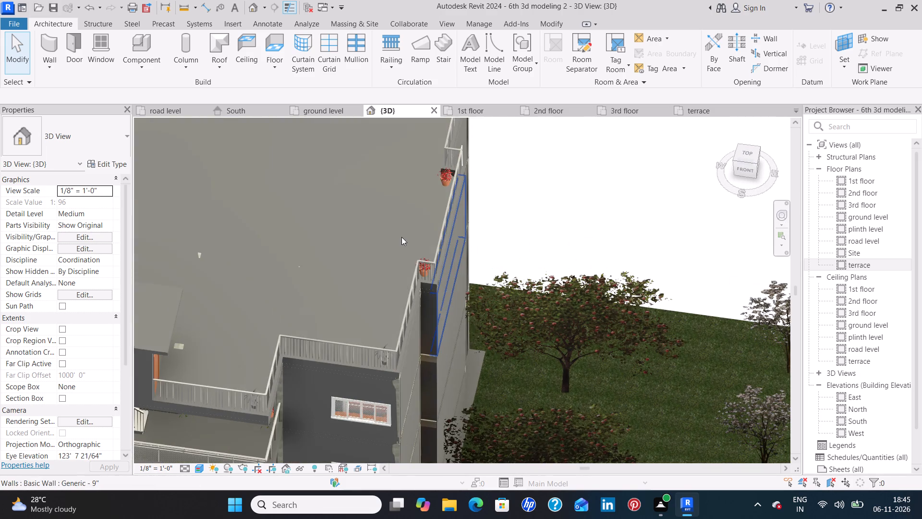
{"action": "scroll", "coordinate": [311, 248], "scroll_direction": "up", "scroll_amount": 2}
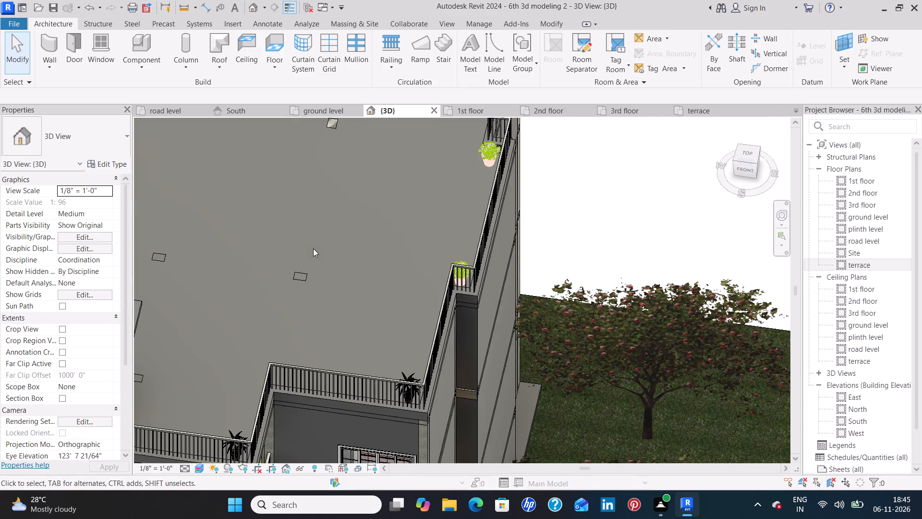
{"action": "middle_click_drag", "start_coordinate": [313, 248], "coordinate": [334, 230]}
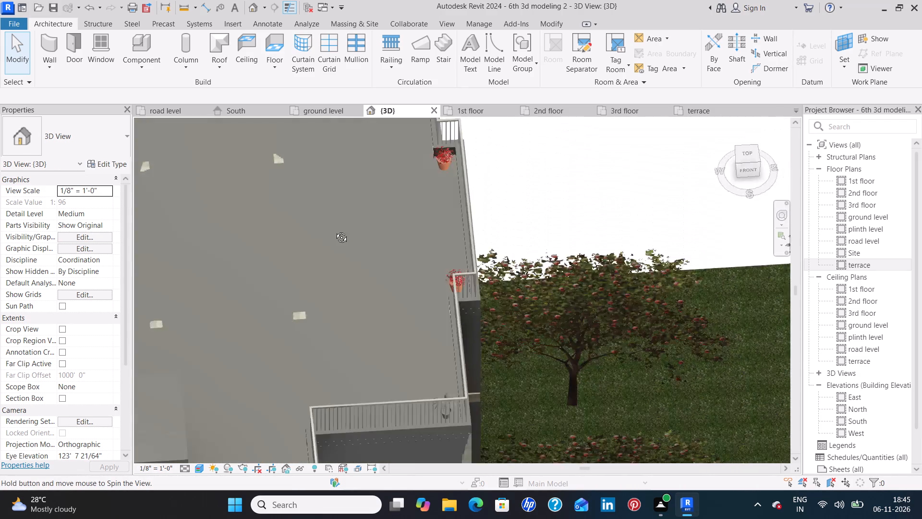
{"action": "middle_click_drag", "start_coordinate": [334, 230], "coordinate": [297, 160]}
{"action": "middle_click_drag", "start_coordinate": [300, 163], "coordinate": [328, 327]}
{"action": "middle_click_drag", "start_coordinate": [315, 289], "coordinate": [320, 285]}
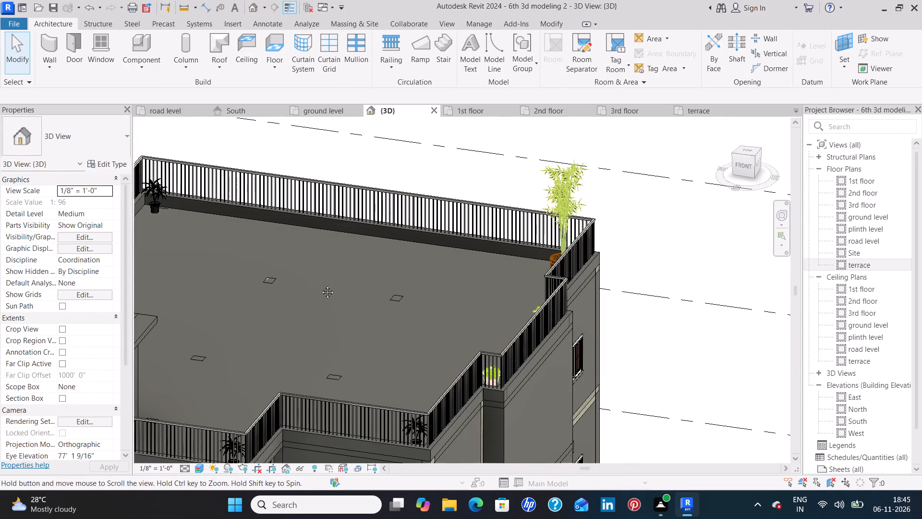
{"action": "middle_click_drag", "start_coordinate": [320, 285], "coordinate": [494, 283]}
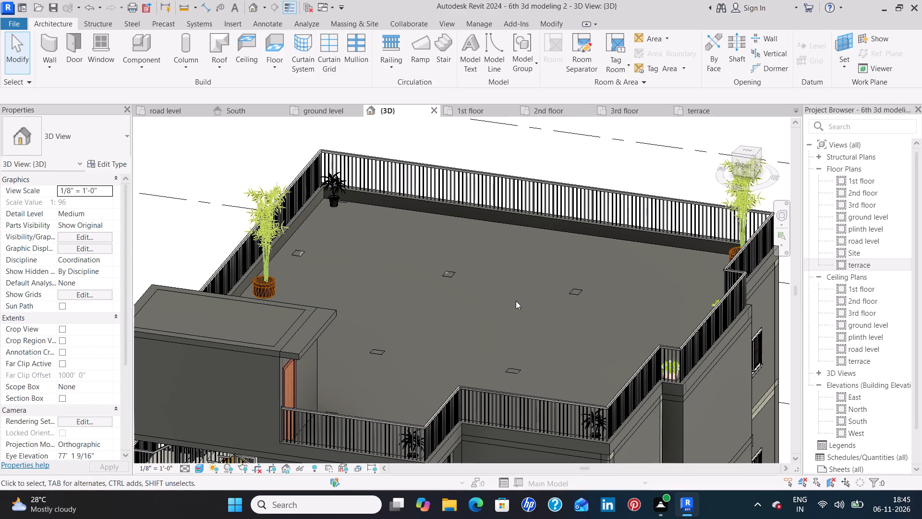
{"action": "middle_click_drag", "start_coordinate": [516, 301], "coordinate": [551, 338], "text": "shift"}
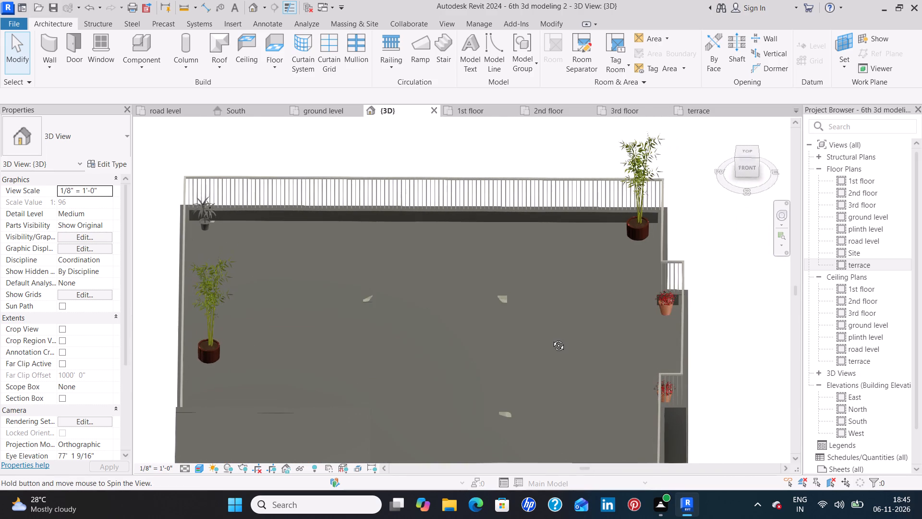
{"action": "middle_click_drag", "start_coordinate": [551, 338], "coordinate": [583, 341], "text": "shift"}
{"action": "middle_click", "coordinate": [583, 341], "text": "shift"}
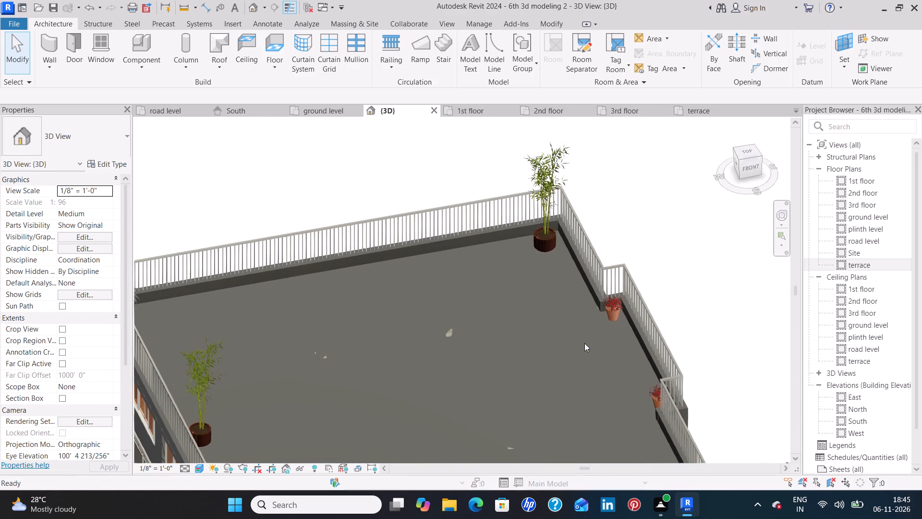
Place a similar 3d_flower_indooroutdoor_8176 against the north parapet, between its two corner plants, in the 3D view and finish placing.
{"action": "left_click", "coordinate": [615, 311]}
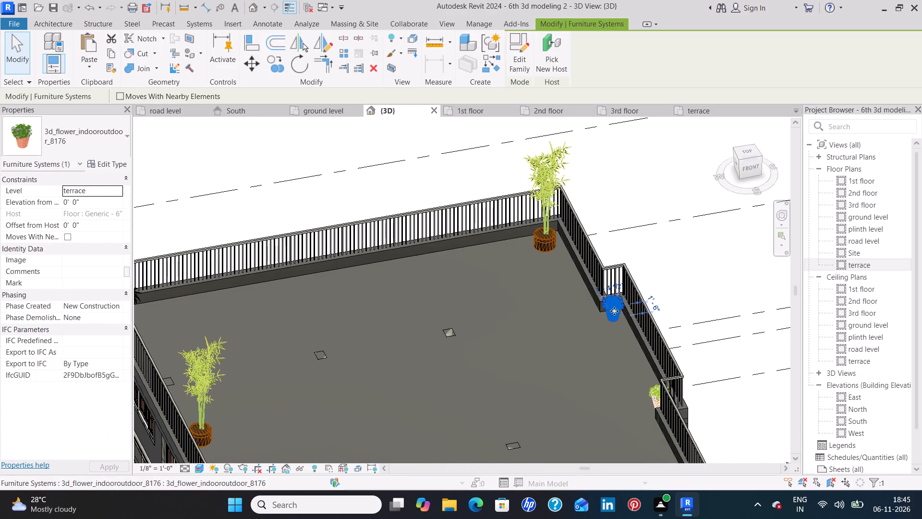
{"action": "key", "text": "c"}
{"action": "key", "text": "s"}
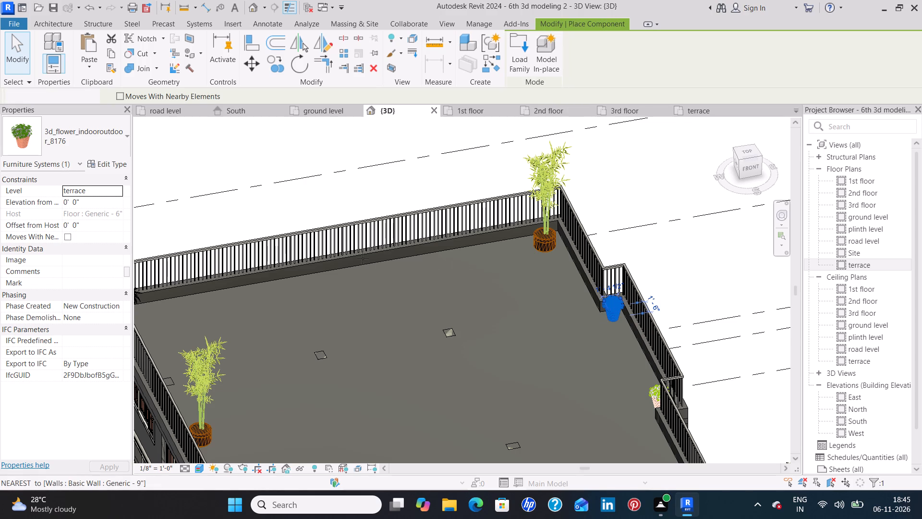
{"action": "left_click", "coordinate": [347, 273]}
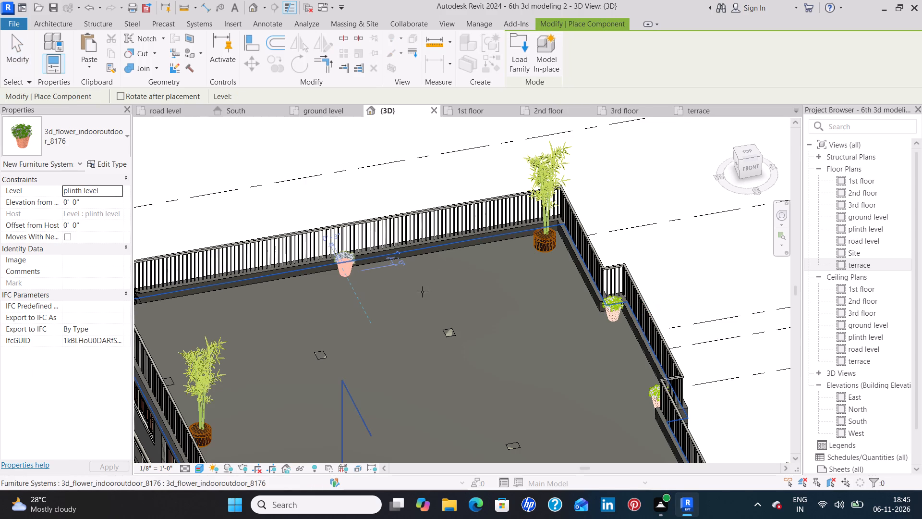
{"action": "key", "text": "Escape"}
{"action": "key", "text": "Escape"}
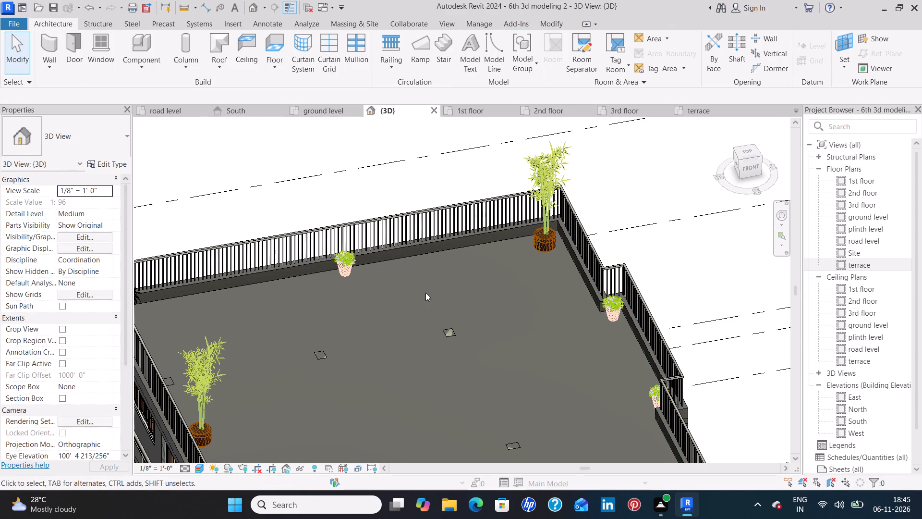
Examine the terrace planting and the front balconies with their potted plants from above and from the front in the 3D view.
{"action": "scroll", "coordinate": [383, 302], "scroll_direction": "down", "scroll_amount": 4}
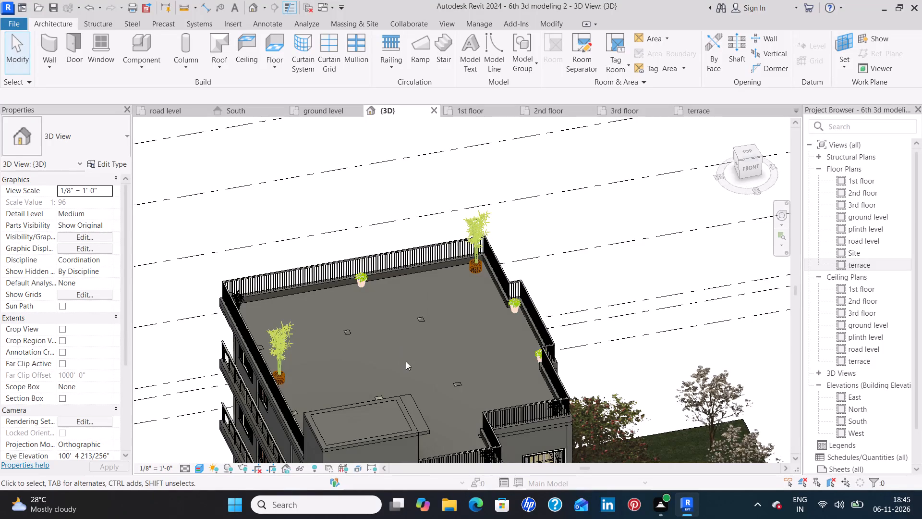
{"action": "middle_click_drag", "start_coordinate": [408, 361], "coordinate": [413, 284]}
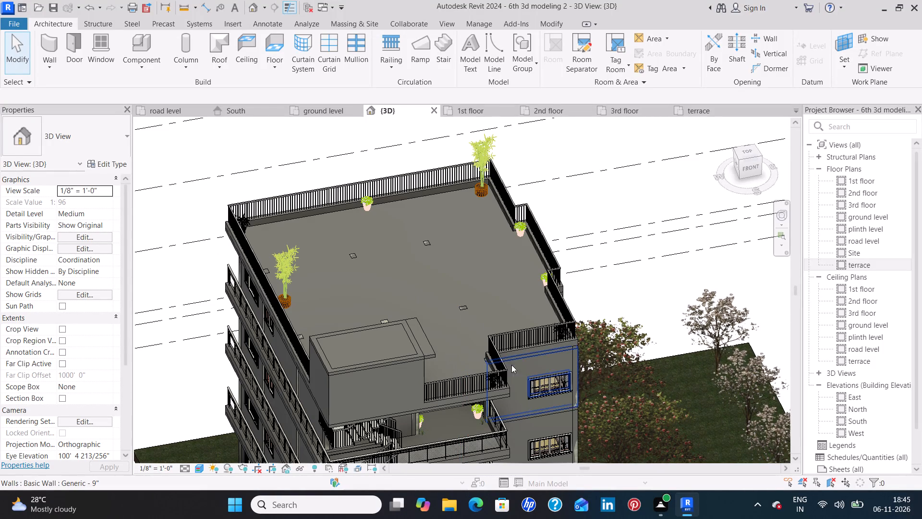
{"action": "middle_click_drag", "start_coordinate": [461, 322], "coordinate": [437, 243]}
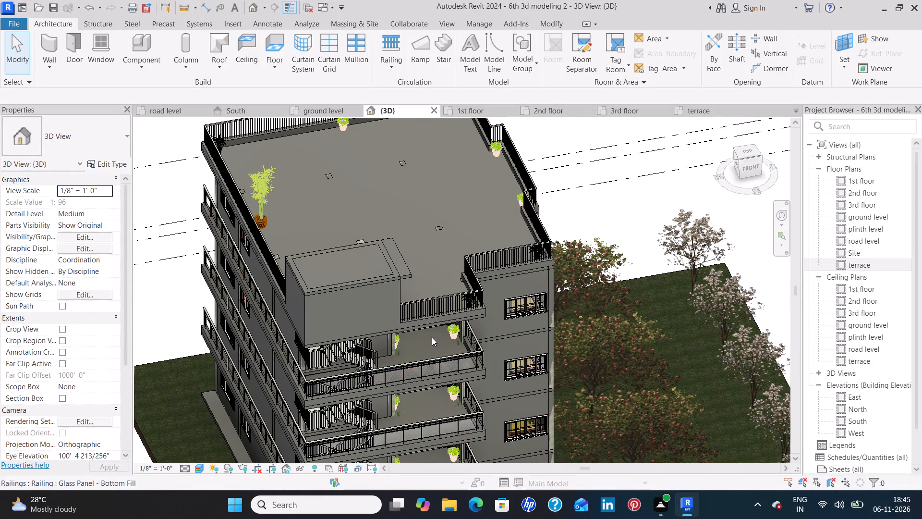
{"action": "middle_click_drag", "start_coordinate": [432, 337], "coordinate": [418, 290], "text": "shift"}
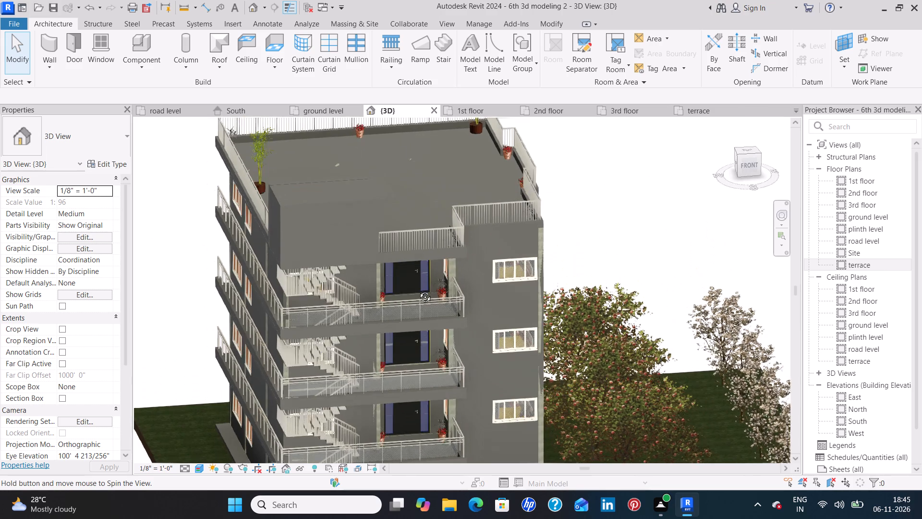
{"action": "middle_click_drag", "start_coordinate": [418, 290], "coordinate": [408, 320], "text": "shift"}
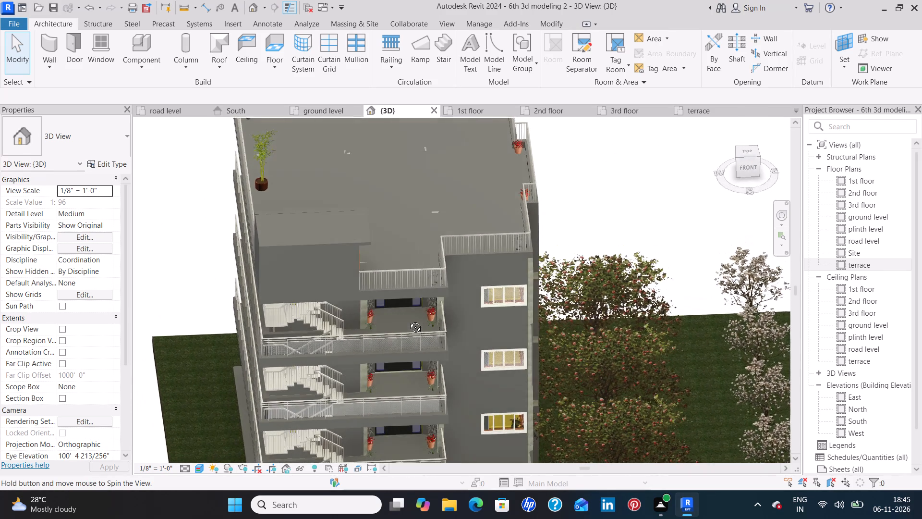
{"action": "middle_click_drag", "start_coordinate": [408, 320], "coordinate": [411, 306], "text": "shift"}
{"action": "scroll", "coordinate": [411, 306], "scroll_direction": "down", "scroll_amount": 3}
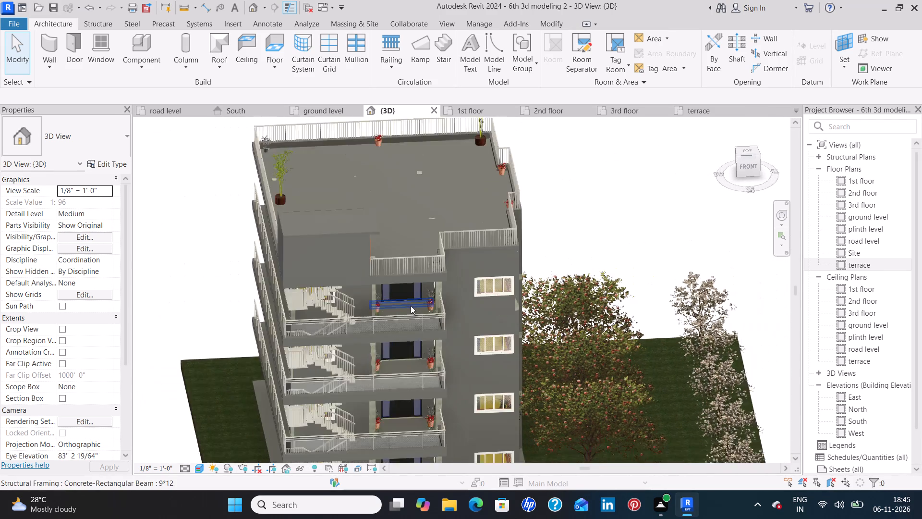
{"action": "scroll", "coordinate": [411, 306], "scroll_direction": "down", "scroll_amount": 2}
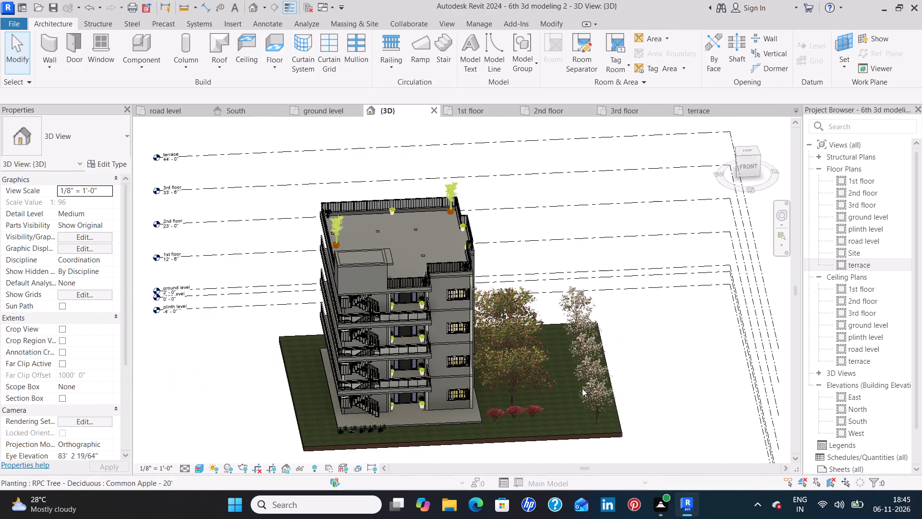
Examine the whole building and its landscaped site from the front, the corner and above in the 3D view.
{"action": "middle_click_drag", "start_coordinate": [667, 384], "coordinate": [666, 381], "text": "shift"}
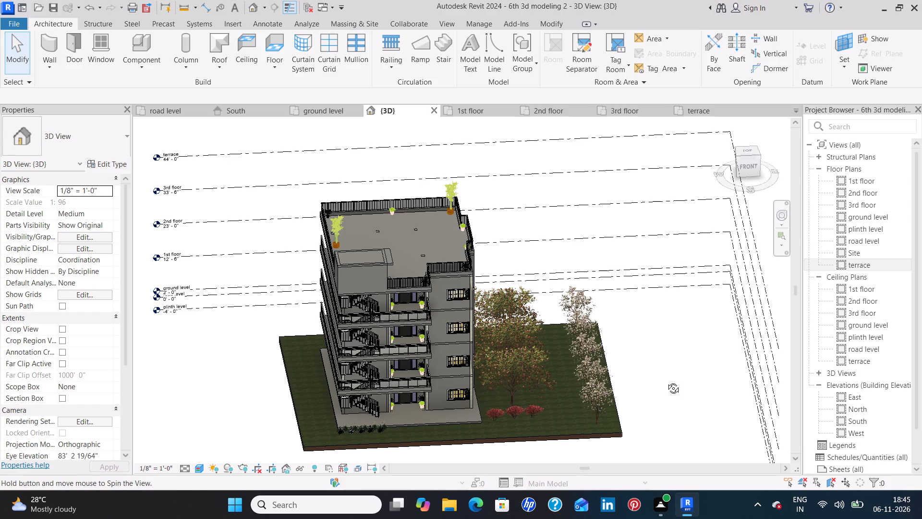
{"action": "middle_click_drag", "start_coordinate": [666, 381], "coordinate": [656, 304], "text": "shift"}
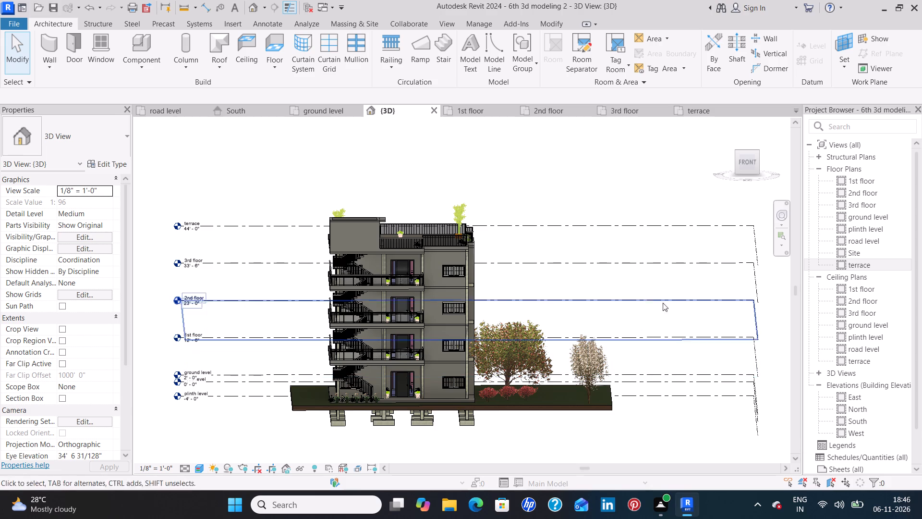
{"action": "scroll", "coordinate": [502, 215], "scroll_direction": "up", "scroll_amount": 3}
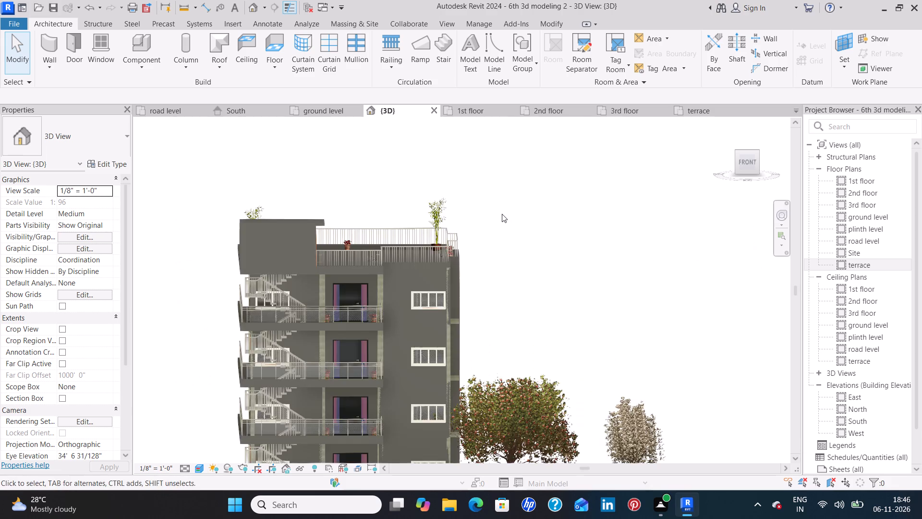
{"action": "scroll", "coordinate": [502, 214], "scroll_direction": "up", "scroll_amount": 3}
{"action": "scroll", "coordinate": [505, 215], "scroll_direction": "down", "scroll_amount": 4}
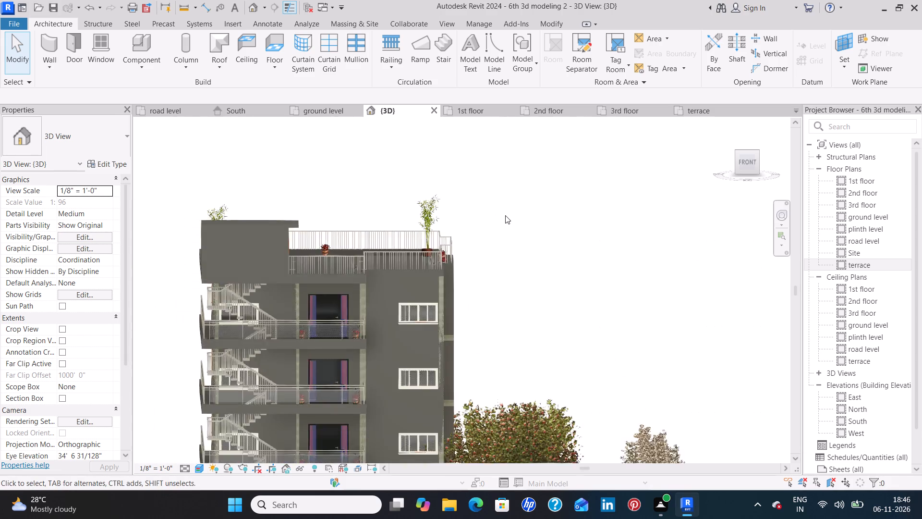
{"action": "scroll", "coordinate": [505, 215], "scroll_direction": "down", "scroll_amount": 5}
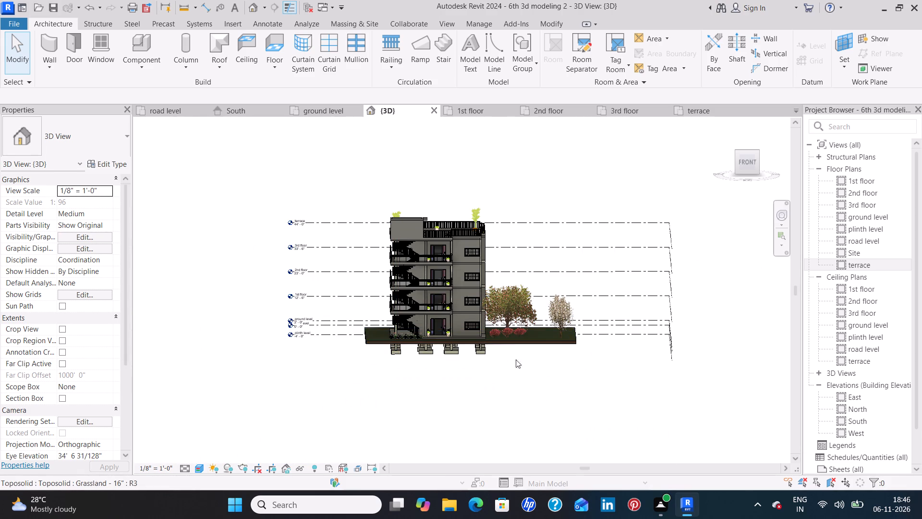
{"action": "middle_click_drag", "start_coordinate": [570, 369], "coordinate": [559, 373], "text": "shift"}
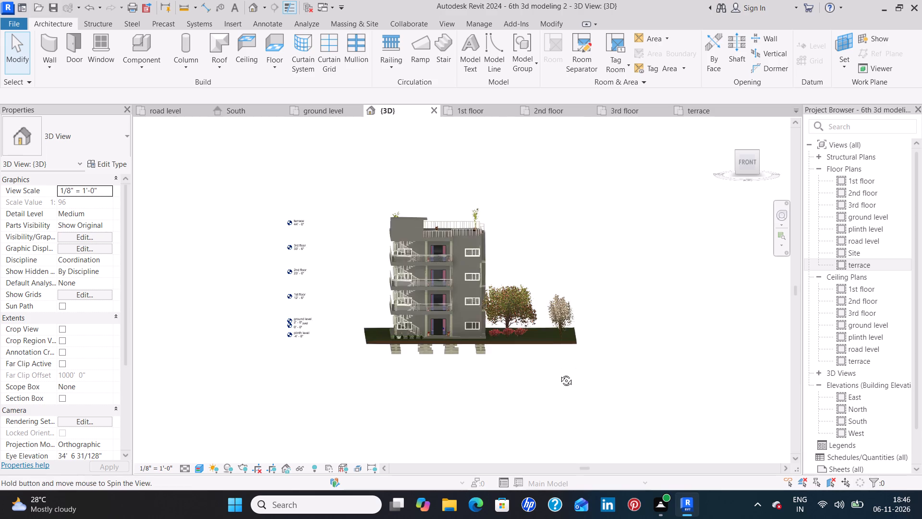
{"action": "middle_click_drag", "start_coordinate": [559, 373], "coordinate": [463, 418], "text": "shift"}
{"action": "middle_click_drag", "start_coordinate": [425, 351], "coordinate": [434, 443]}
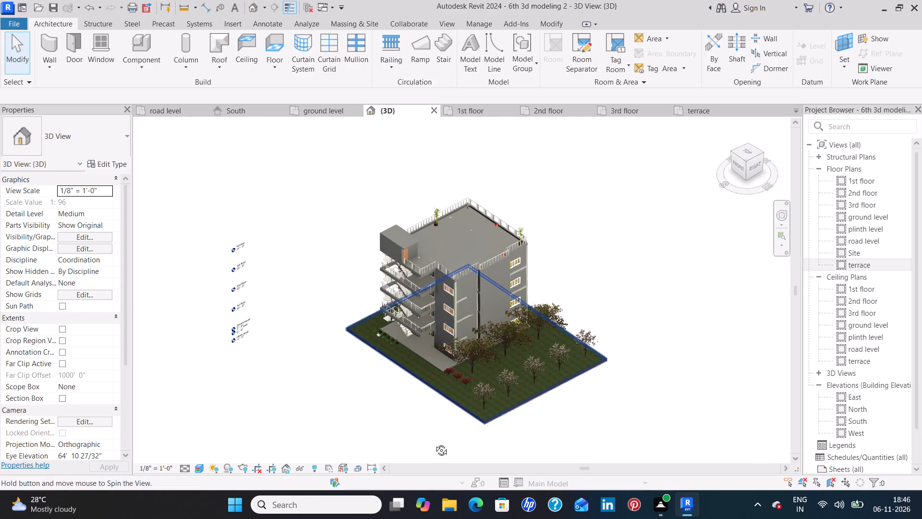
{"action": "middle_click_drag", "start_coordinate": [434, 443], "coordinate": [528, 438]}
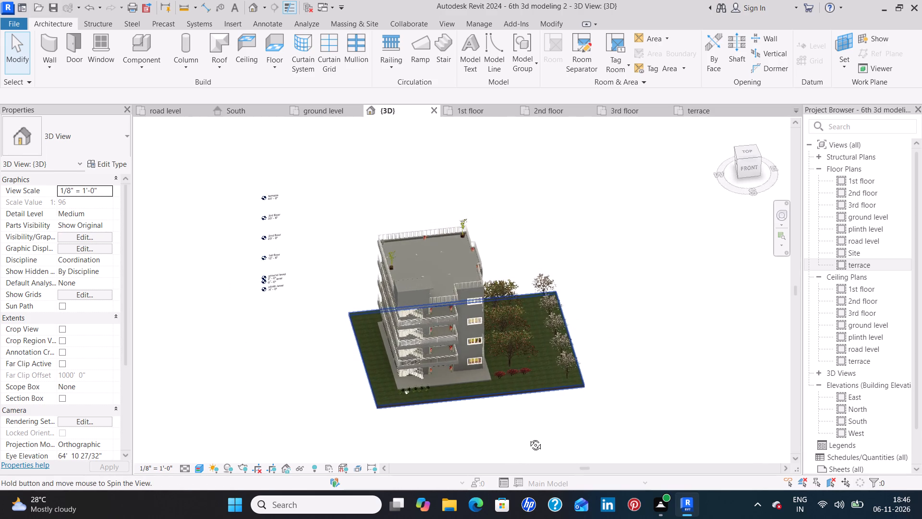
{"action": "middle_click_drag", "start_coordinate": [528, 438], "coordinate": [506, 422]}
On the ground level plan, start a Generic - 6" floor and sketch its west boundary 14'-0" south from the grassland's southwest corner.
{"action": "left_click", "coordinate": [324, 115]}
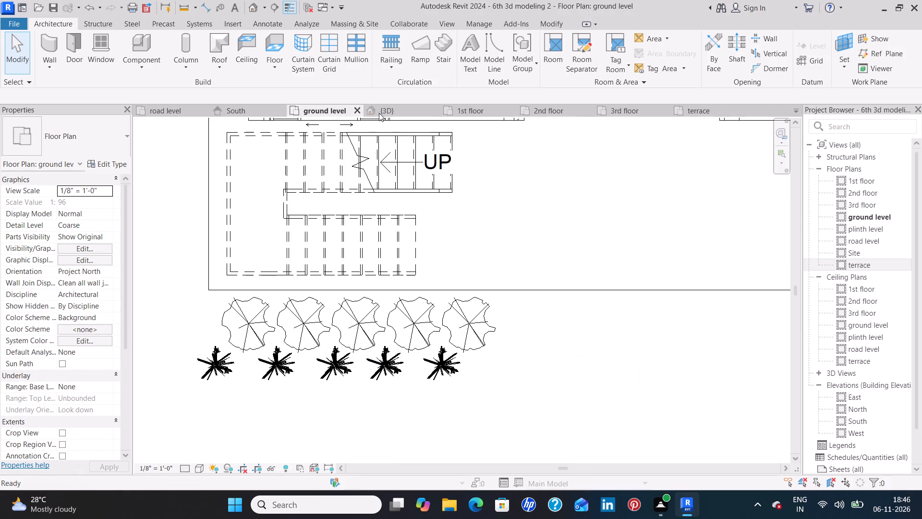
{"action": "scroll", "coordinate": [547, 239], "scroll_direction": "down", "scroll_amount": 6}
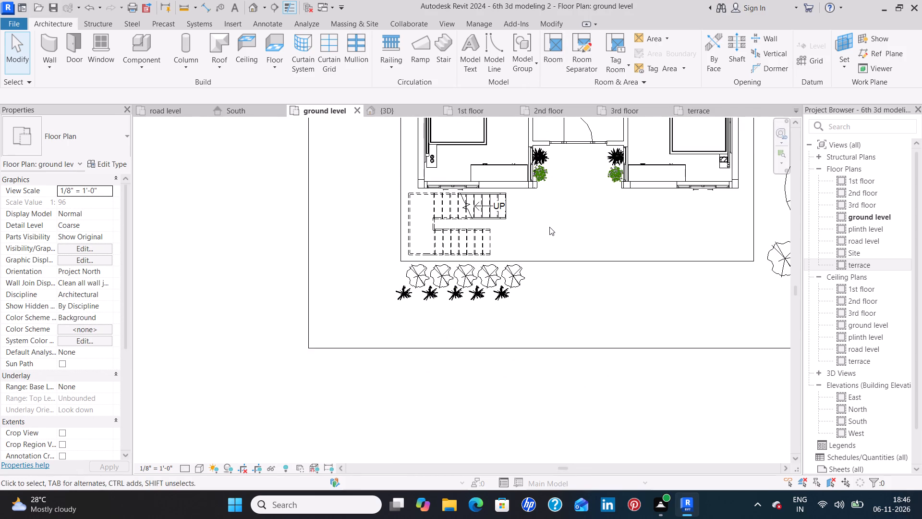
{"action": "scroll", "coordinate": [549, 227], "scroll_direction": "down", "scroll_amount": 4}
{"action": "middle_click_drag", "start_coordinate": [554, 224], "coordinate": [453, 221]}
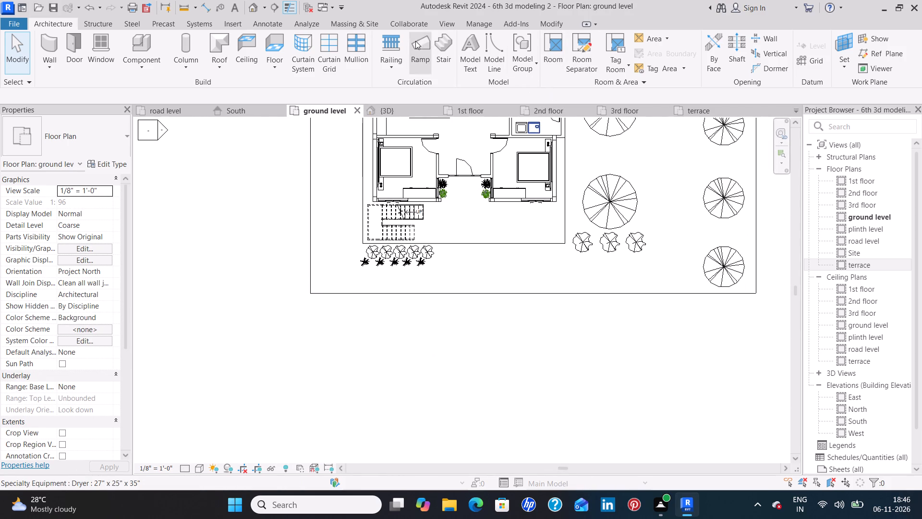
{"action": "left_click", "coordinate": [276, 42]}
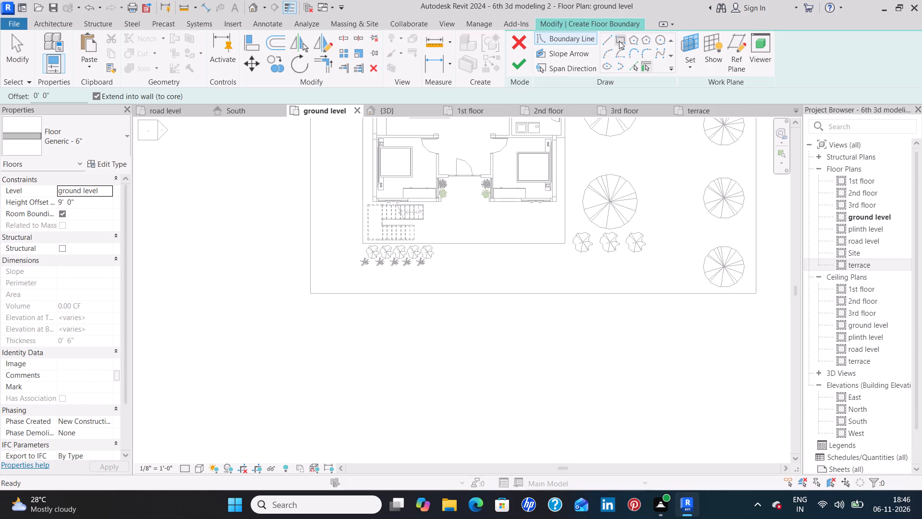
{"action": "left_click", "coordinate": [619, 41]}
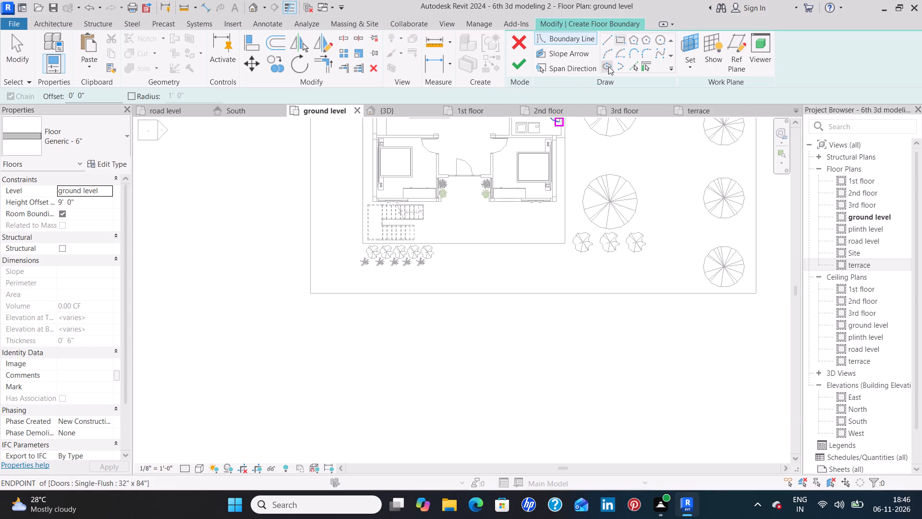
{"action": "left_click", "coordinate": [609, 41]}
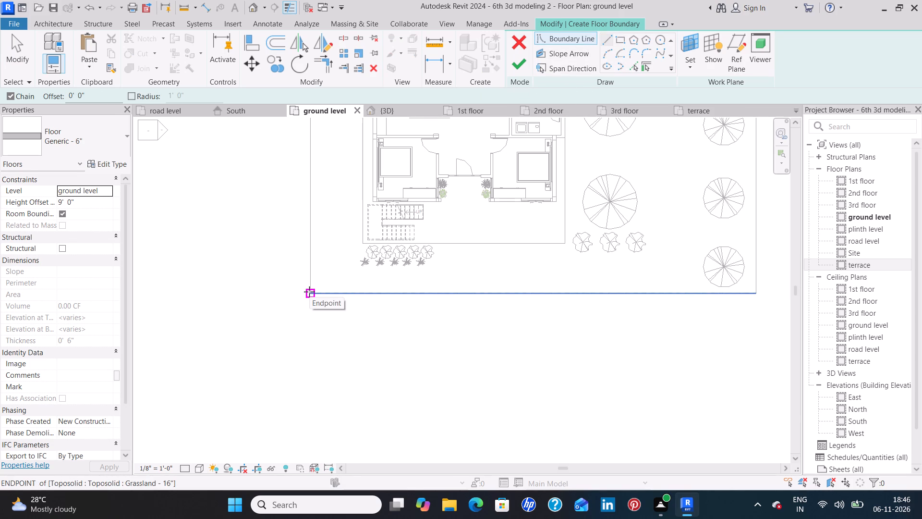
{"action": "scroll", "coordinate": [309, 297], "scroll_direction": "up", "scroll_amount": 6}
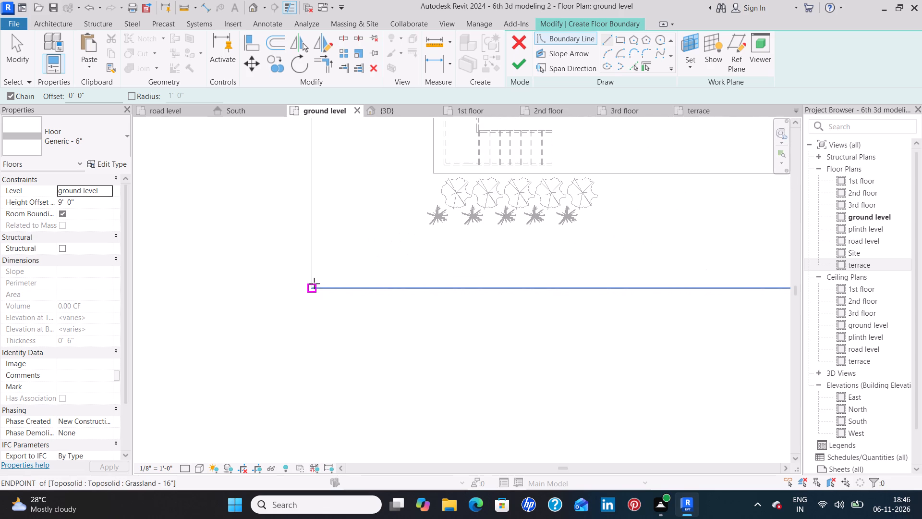
{"action": "left_click", "coordinate": [310, 288]}
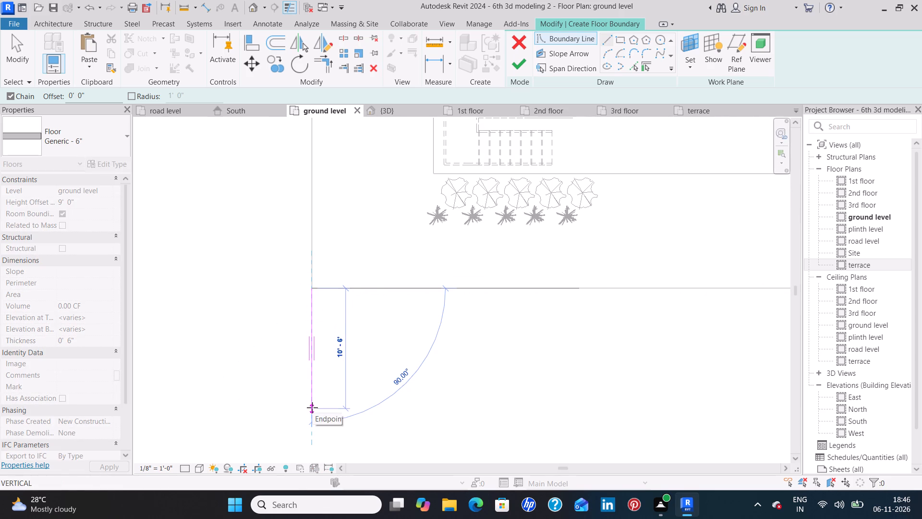
{"action": "middle_click_drag", "start_coordinate": [312, 407], "coordinate": [314, 263]}
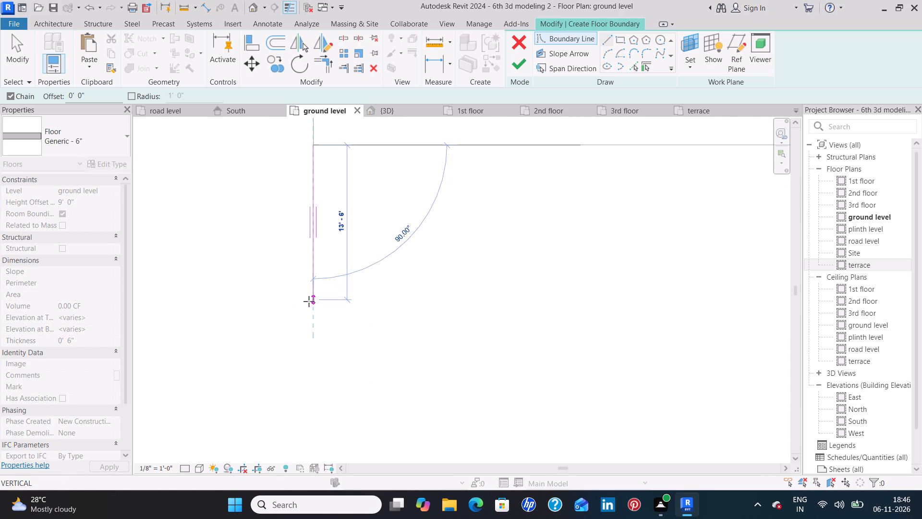
{"action": "left_click", "coordinate": [307, 306]}
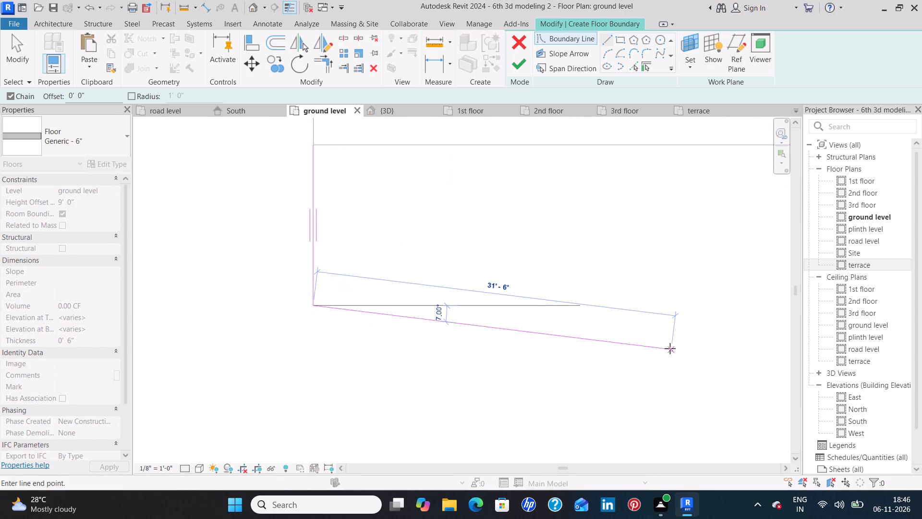
Sketch the floor's south edge 90'-0" eastward and its east edge 14'-0" north to the grassland's southeast corner, and stop drawing lines.
{"action": "middle_click_drag", "start_coordinate": [766, 309], "coordinate": [547, 309]}
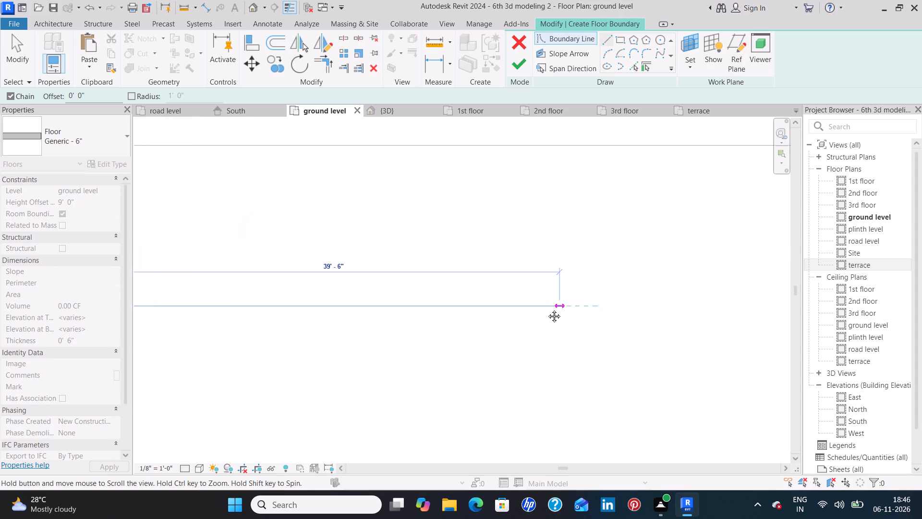
{"action": "middle_click_drag", "start_coordinate": [547, 309], "coordinate": [539, 309]}
{"action": "middle_click_drag", "start_coordinate": [663, 294], "coordinate": [402, 280]}
{"action": "scroll", "coordinate": [403, 280], "scroll_direction": "down", "scroll_amount": 2}
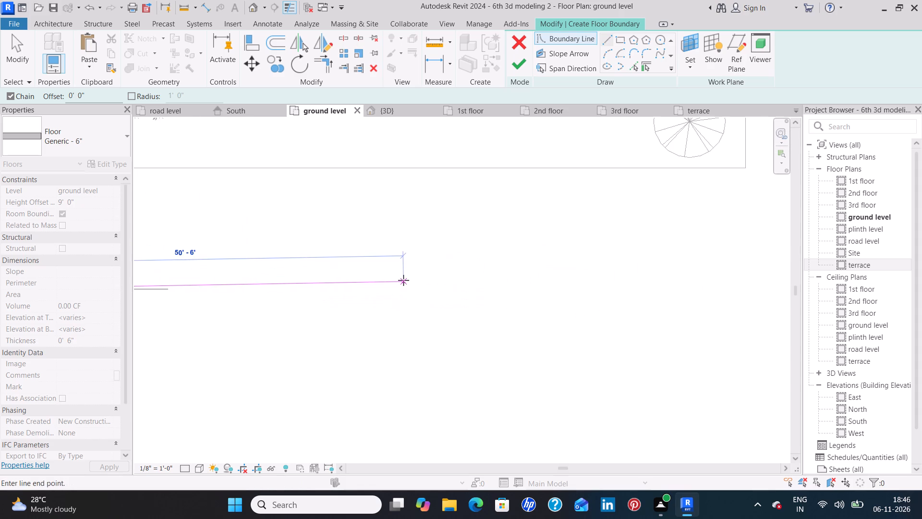
{"action": "scroll", "coordinate": [403, 280], "scroll_direction": "down", "scroll_amount": 4}
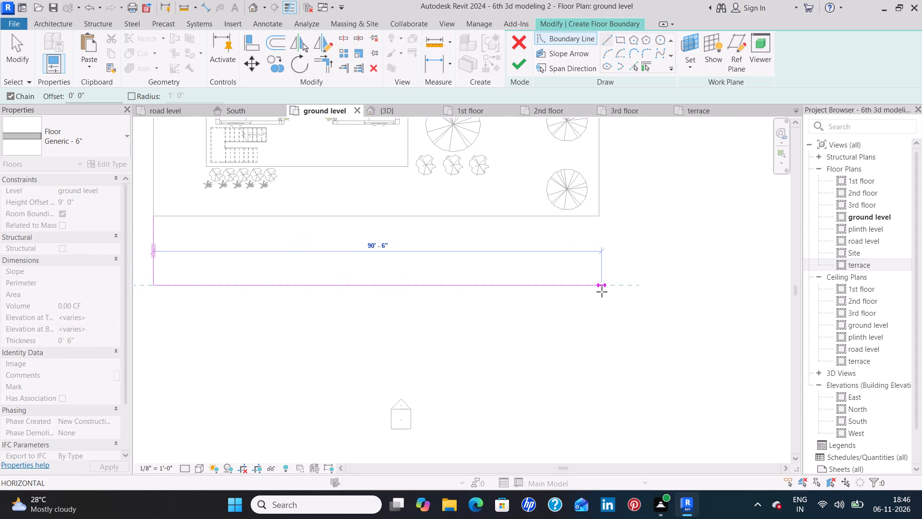
{"action": "left_click", "coordinate": [599, 292]}
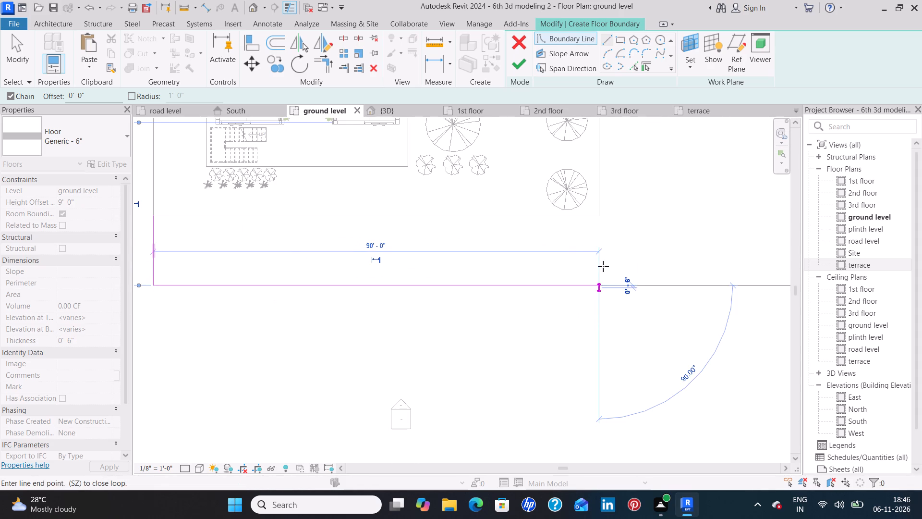
{"action": "left_click", "coordinate": [599, 220]}
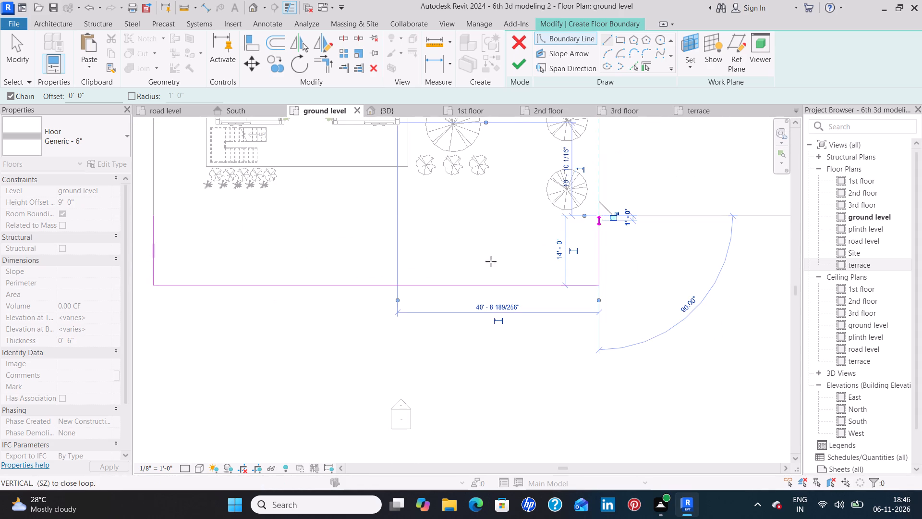
{"action": "key", "text": "Escape"}
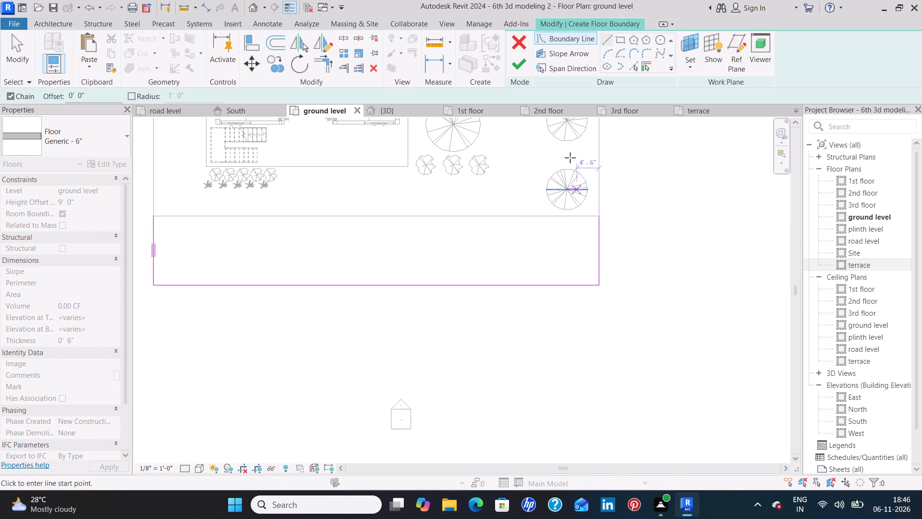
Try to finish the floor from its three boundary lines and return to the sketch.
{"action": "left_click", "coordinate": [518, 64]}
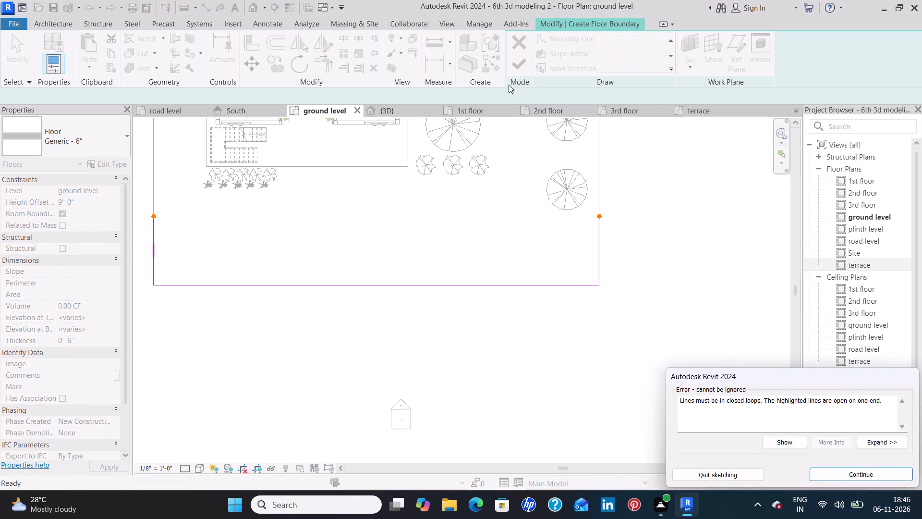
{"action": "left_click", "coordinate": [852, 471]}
Nudge the floor sketch's east edge slightly south at its north end, making it 13'-11 1/2" long.
{"action": "scroll", "coordinate": [594, 224], "scroll_direction": "up", "scroll_amount": 7}
{"action": "key", "text": "Escape"}
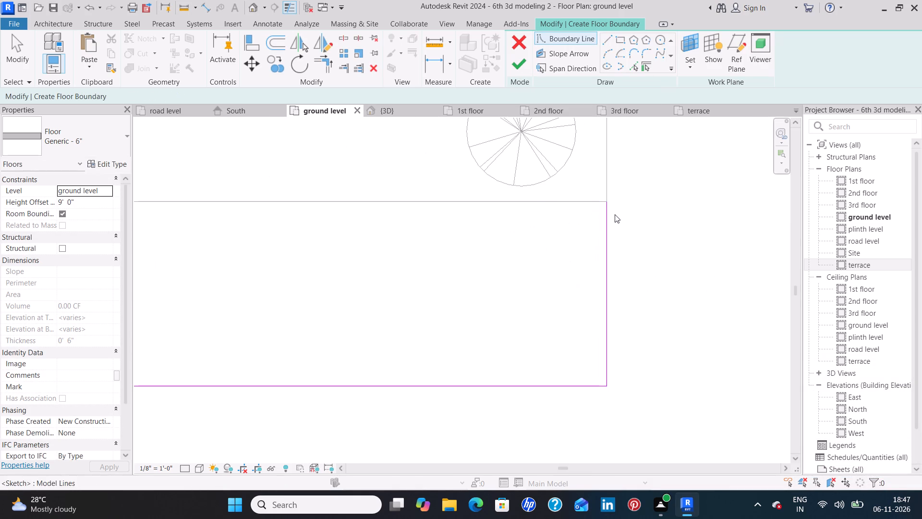
{"action": "left_click", "coordinate": [607, 213]}
{"action": "scroll", "coordinate": [621, 194], "scroll_direction": "up", "scroll_amount": 11}
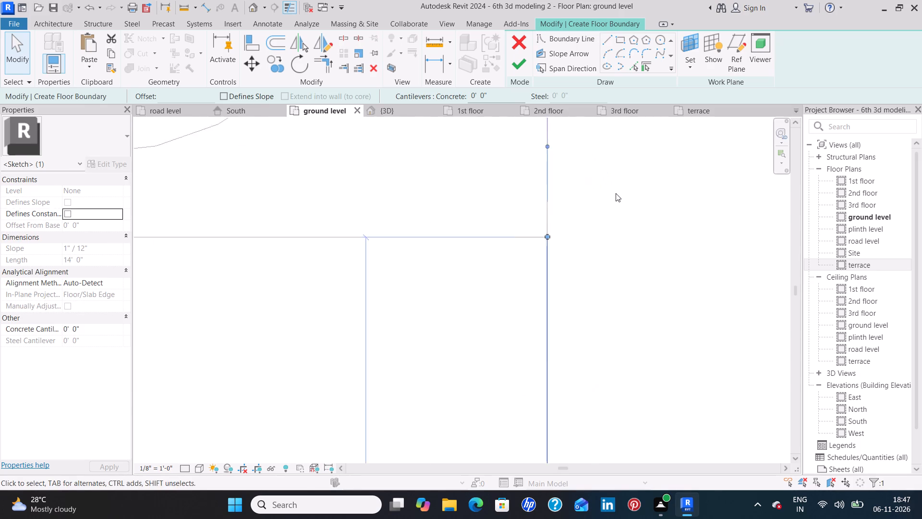
{"action": "scroll", "coordinate": [616, 193], "scroll_direction": "up", "scroll_amount": 2}
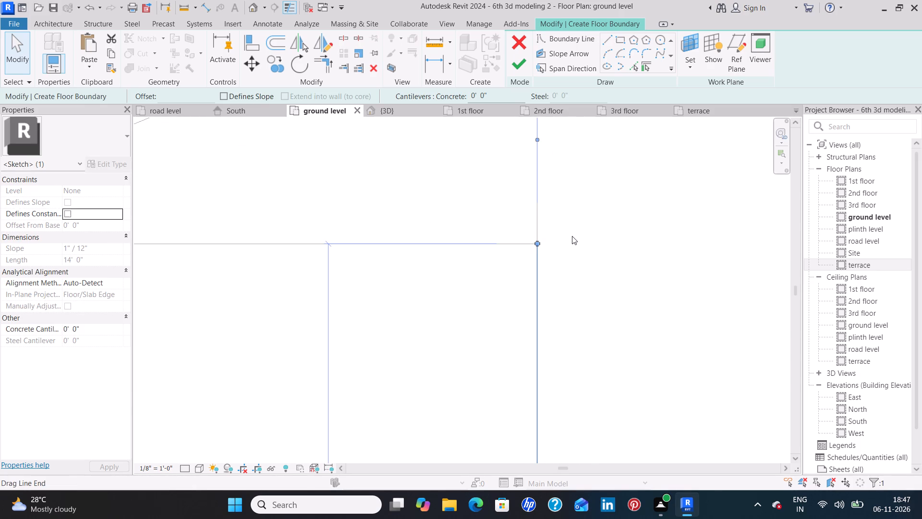
{"action": "key", "text": "Down"}
Nudge the floor sketch's west edge slightly south at its north end, making it 13'-10" long.
{"action": "scroll", "coordinate": [460, 285], "scroll_direction": "down", "scroll_amount": 6}
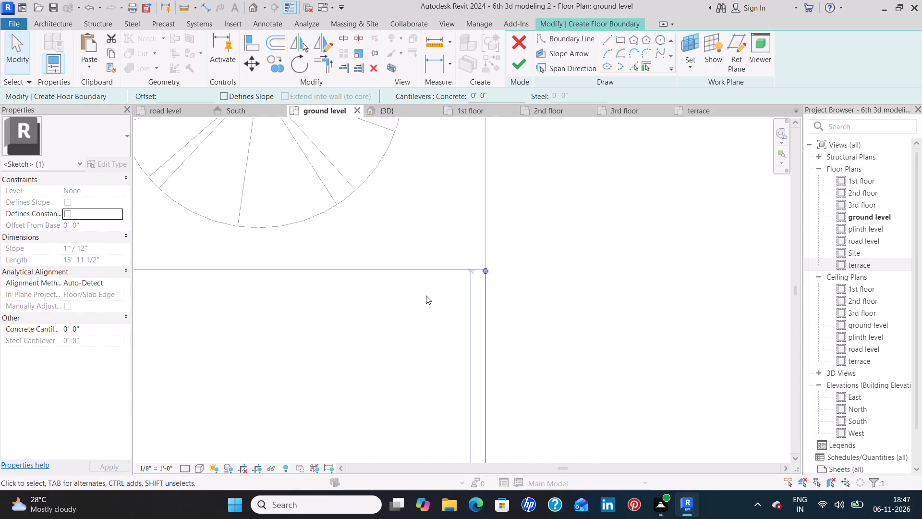
{"action": "scroll", "coordinate": [426, 296], "scroll_direction": "down", "scroll_amount": 1}
{"action": "middle_click_drag", "start_coordinate": [385, 296], "coordinate": [639, 294]}
{"action": "scroll", "coordinate": [633, 295], "scroll_direction": "down", "scroll_amount": 5}
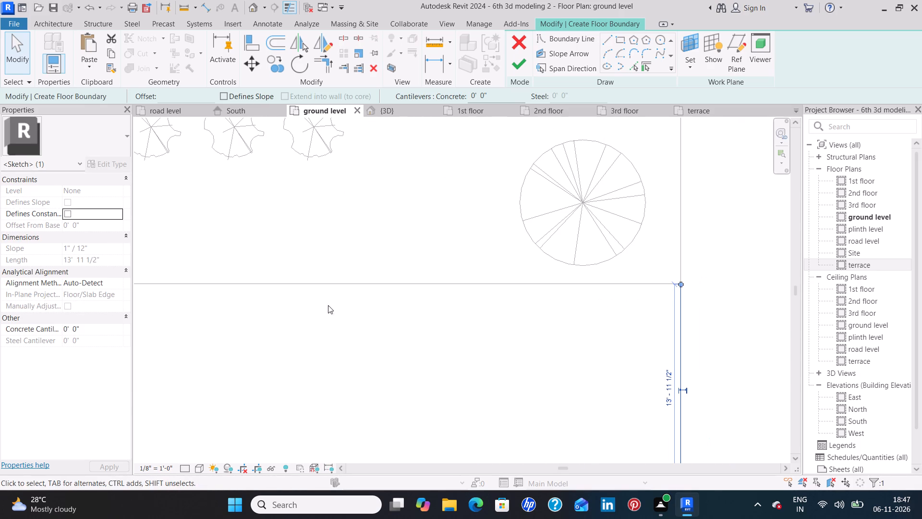
{"action": "middle_click_drag", "start_coordinate": [303, 313], "coordinate": [580, 321]}
{"action": "scroll", "coordinate": [496, 316], "scroll_direction": "down", "scroll_amount": 1}
{"action": "scroll", "coordinate": [580, 321], "scroll_direction": "down", "scroll_amount": 5}
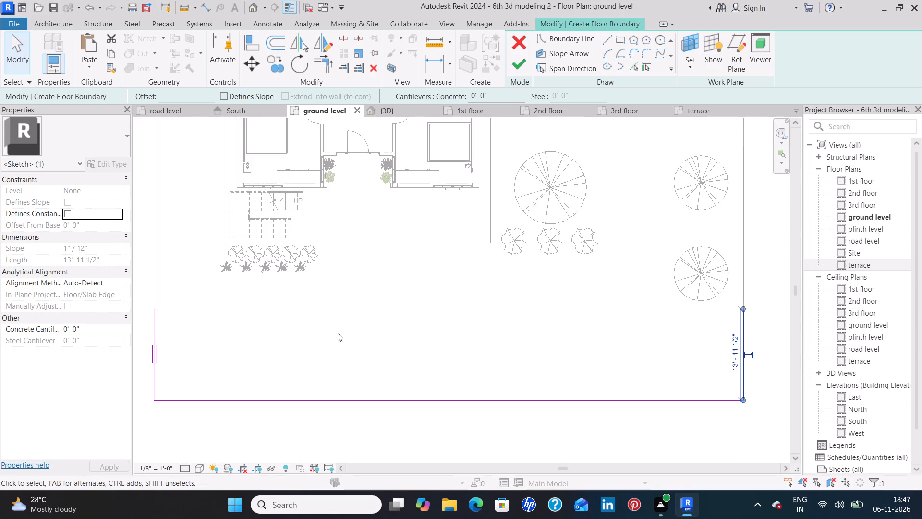
{"action": "middle_click_drag", "start_coordinate": [338, 333], "coordinate": [579, 323]}
{"action": "left_click", "coordinate": [392, 316]}
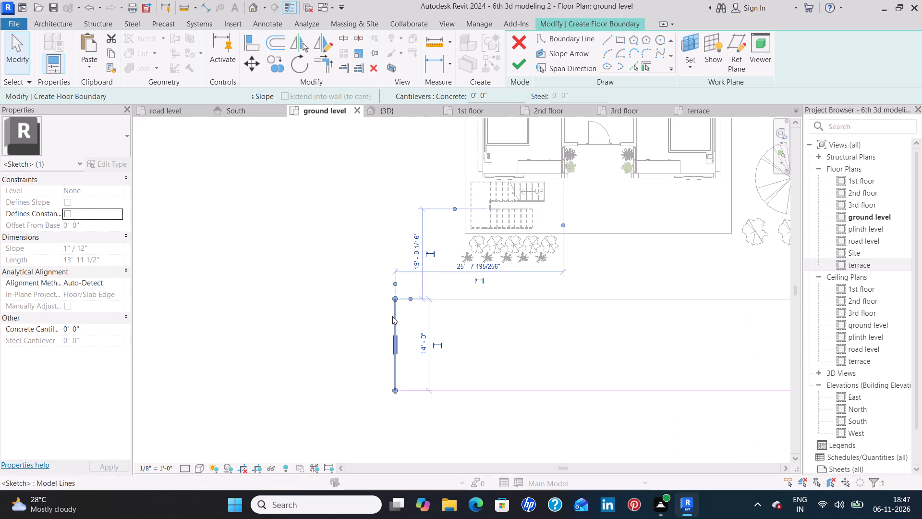
{"action": "scroll", "coordinate": [402, 304], "scroll_direction": "up", "scroll_amount": 8}
{"action": "key", "text": "Down"}
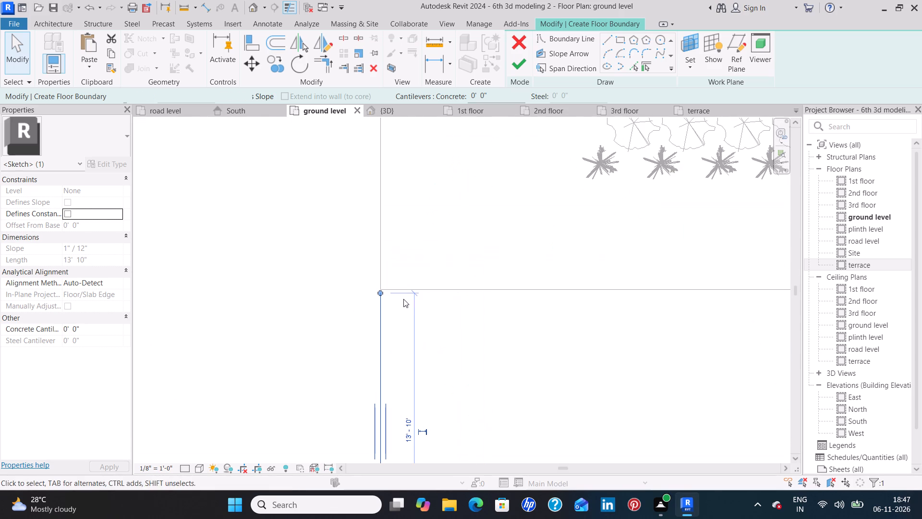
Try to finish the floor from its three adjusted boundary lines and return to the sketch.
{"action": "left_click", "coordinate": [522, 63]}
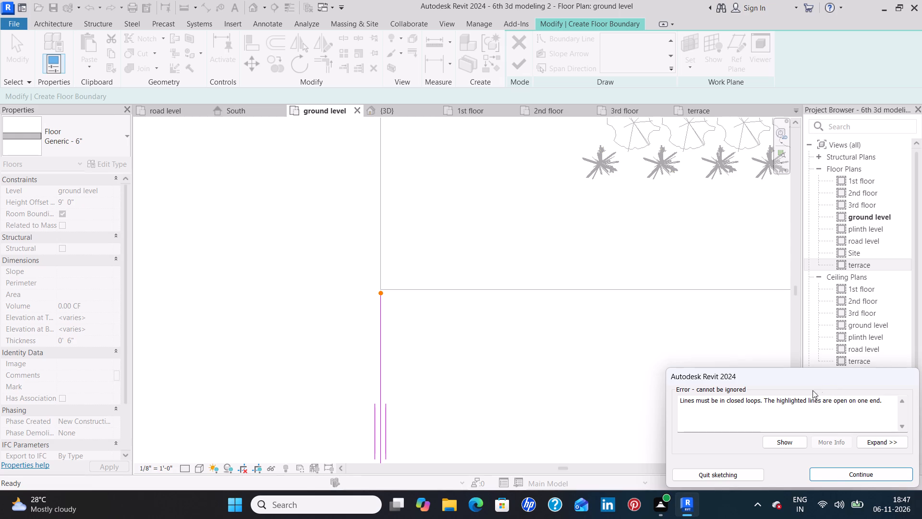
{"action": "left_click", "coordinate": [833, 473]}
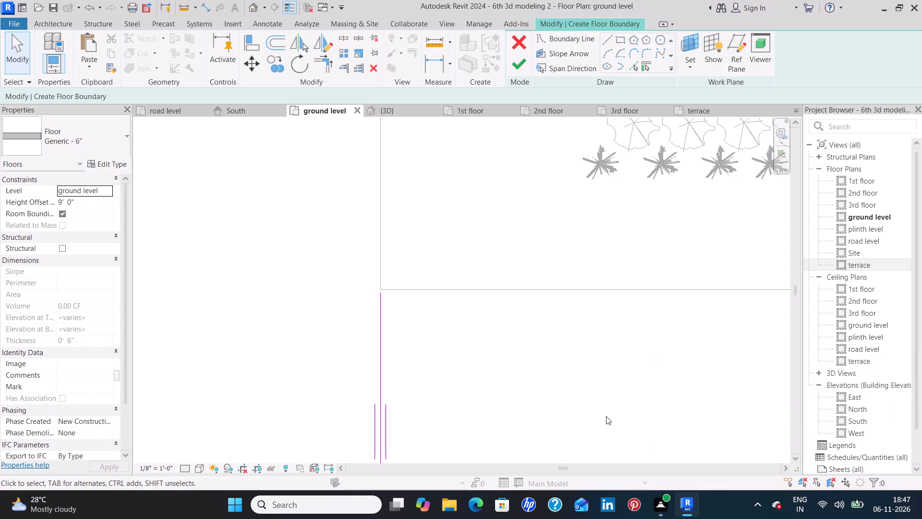
Sketch the floor's north edge horizontally from the west edge's north end to the east edge, and stop drawing lines.
{"action": "left_click", "coordinate": [577, 42]}
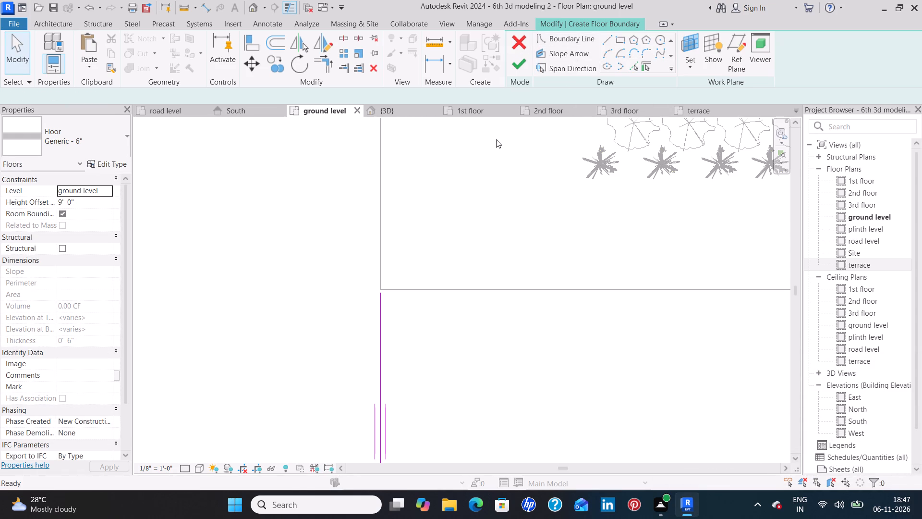
{"action": "scroll", "coordinate": [412, 305], "scroll_direction": "up", "scroll_amount": 3}
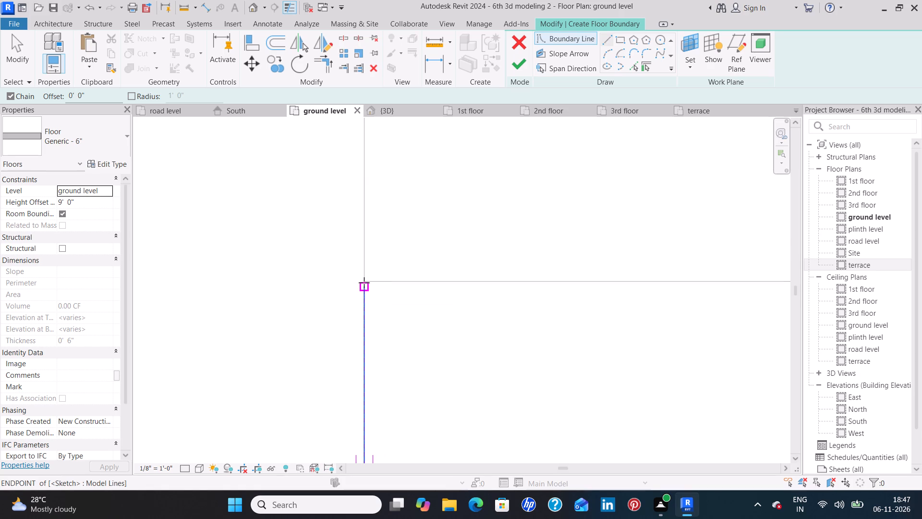
{"action": "left_click", "coordinate": [364, 286]}
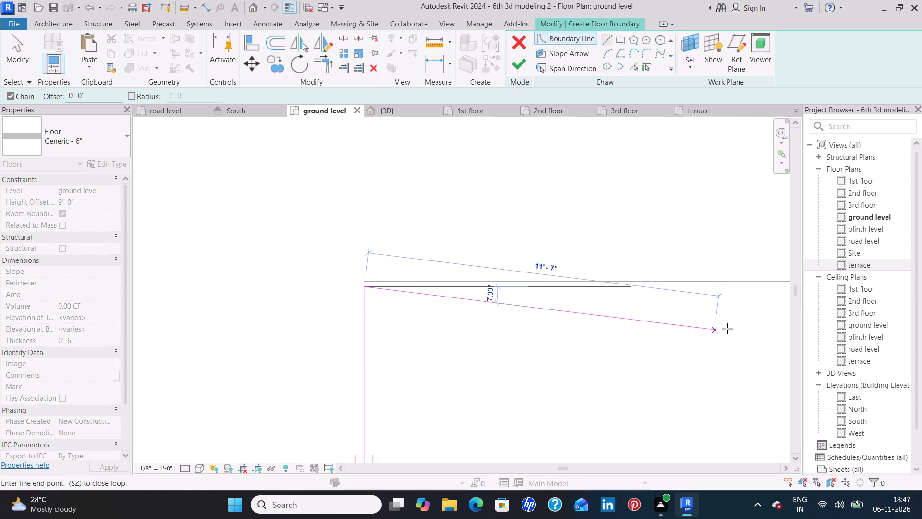
{"action": "middle_click_drag", "start_coordinate": [736, 328], "coordinate": [268, 290]}
{"action": "scroll", "coordinate": [473, 282], "scroll_direction": "down", "scroll_amount": 7}
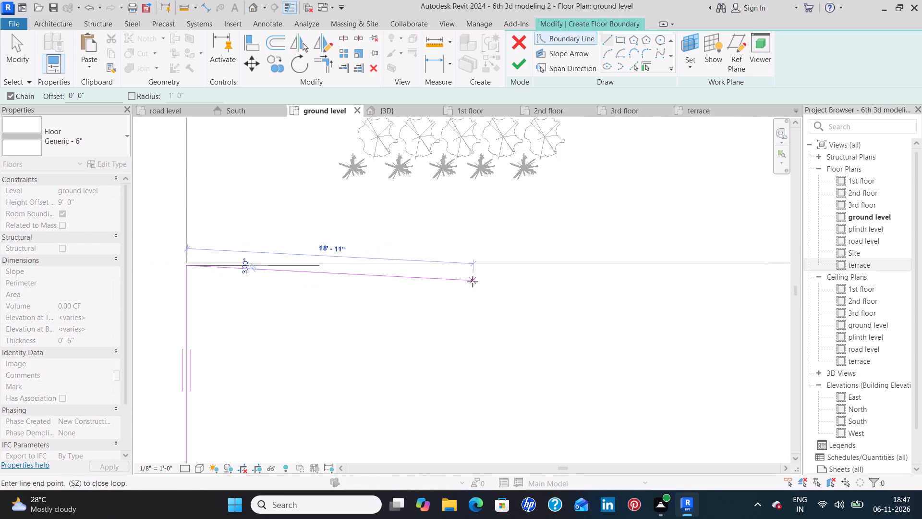
{"action": "scroll", "coordinate": [473, 282], "scroll_direction": "down", "scroll_amount": 2}
{"action": "middle_click_drag", "start_coordinate": [693, 297], "coordinate": [389, 305]}
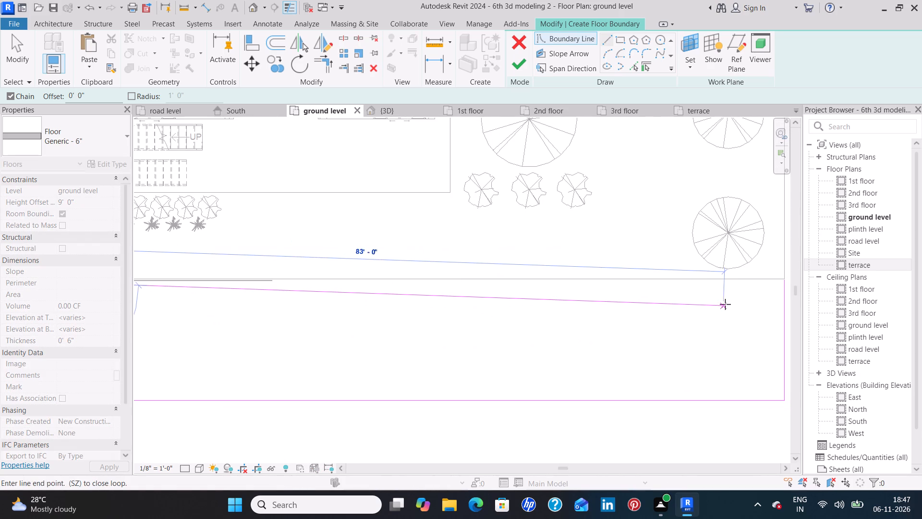
{"action": "middle_click_drag", "start_coordinate": [717, 307], "coordinate": [561, 329]}
{"action": "scroll", "coordinate": [621, 305], "scroll_direction": "up", "scroll_amount": 8}
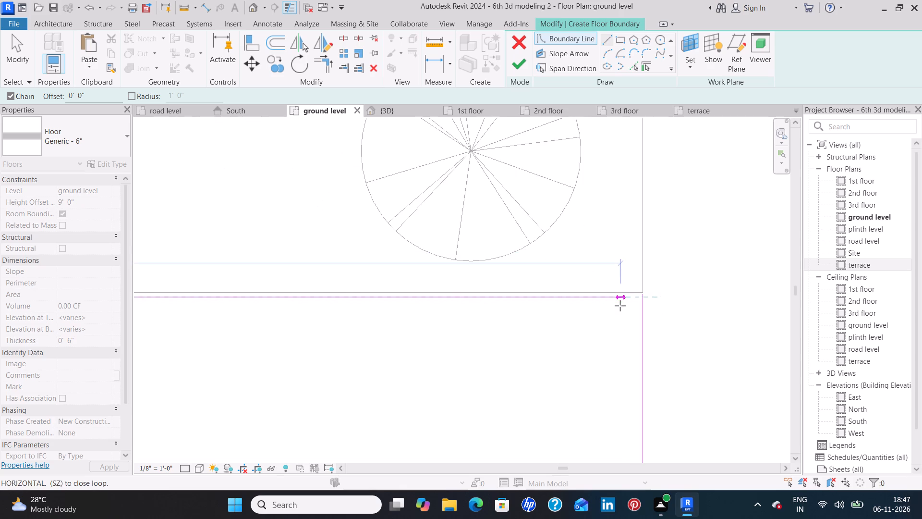
{"action": "scroll", "coordinate": [620, 306], "scroll_direction": "up", "scroll_amount": 5}
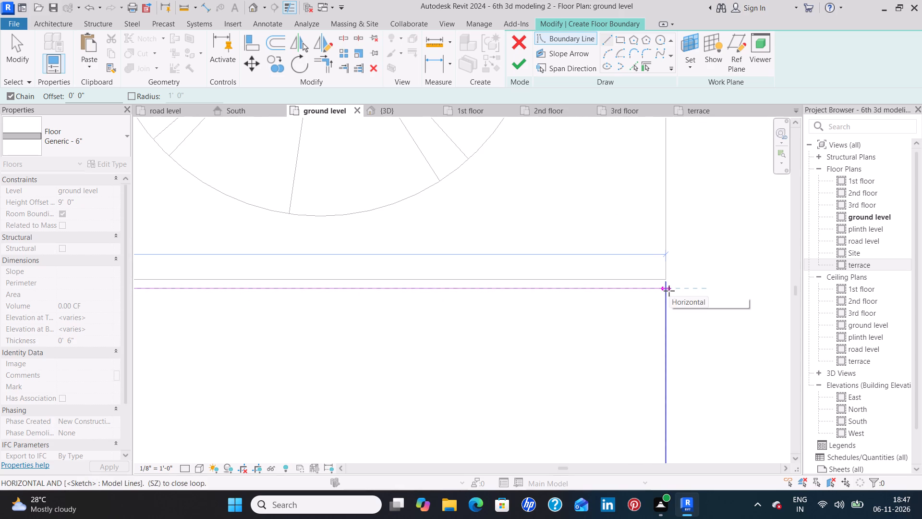
{"action": "left_click", "coordinate": [667, 289]}
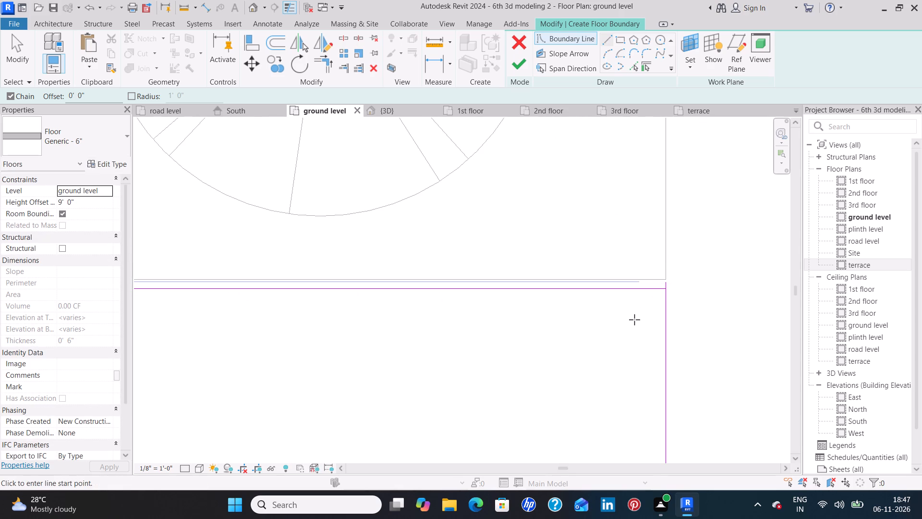
{"action": "key", "text": "Escape"}
{"action": "key", "text": "Escape"}
Shorten the floor sketch's east edge so its north end meets the new north edge at the corner.
{"action": "left_click", "coordinate": [665, 284]}
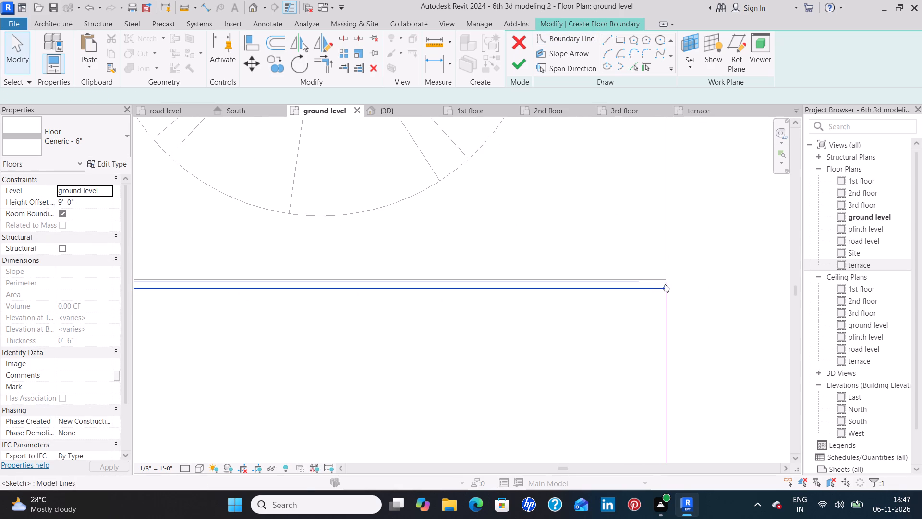
{"action": "left_click", "coordinate": [663, 297]}
{"action": "scroll", "coordinate": [670, 290], "scroll_direction": "up", "scroll_amount": 5}
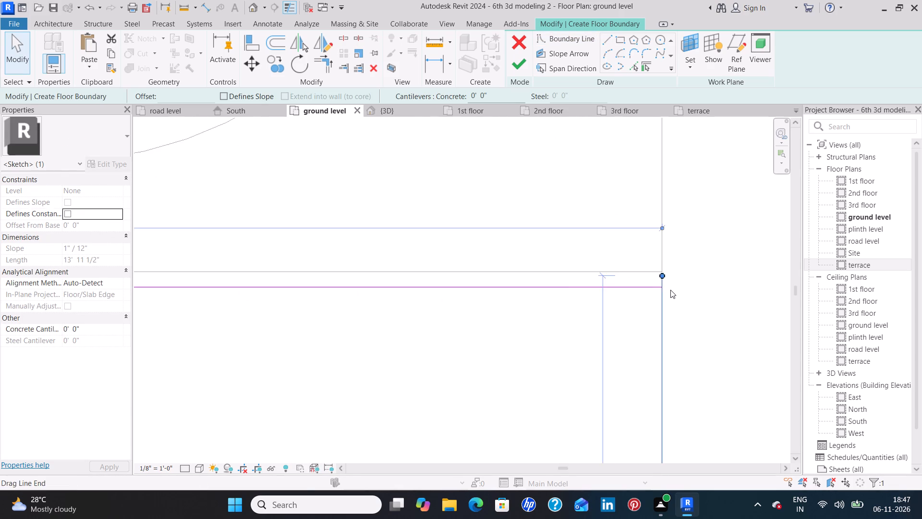
{"action": "scroll", "coordinate": [670, 290], "scroll_direction": "up", "scroll_amount": 4}
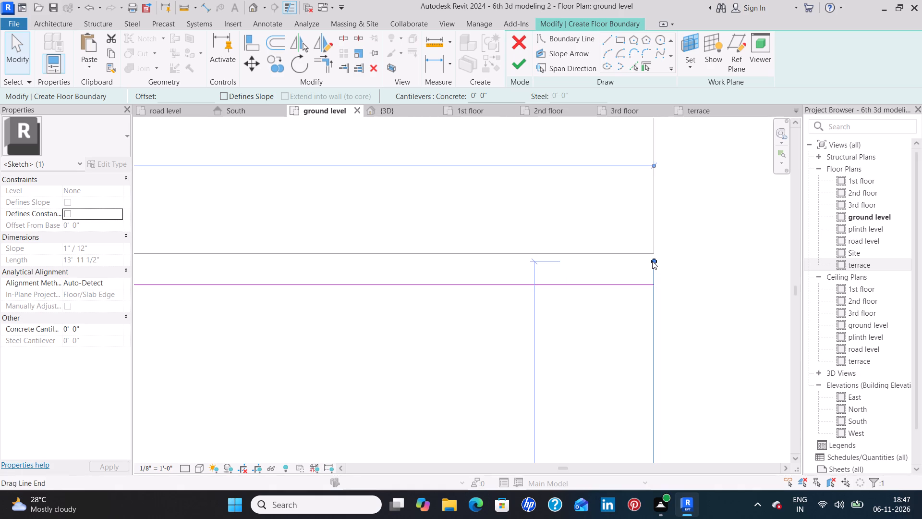
{"action": "left_click_drag", "start_coordinate": [652, 261], "coordinate": [652, 282]}
{"action": "left_click", "coordinate": [596, 322]}
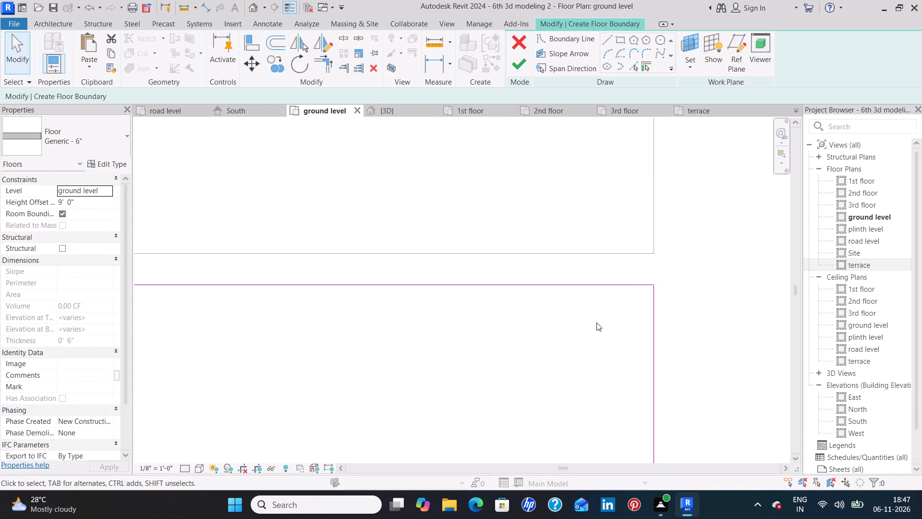
Finish the floor boundary and dismiss the save reminder without saving the project.
{"action": "scroll", "coordinate": [596, 322], "scroll_direction": "down", "scroll_amount": 5}
{"action": "left_click", "coordinate": [524, 61]}
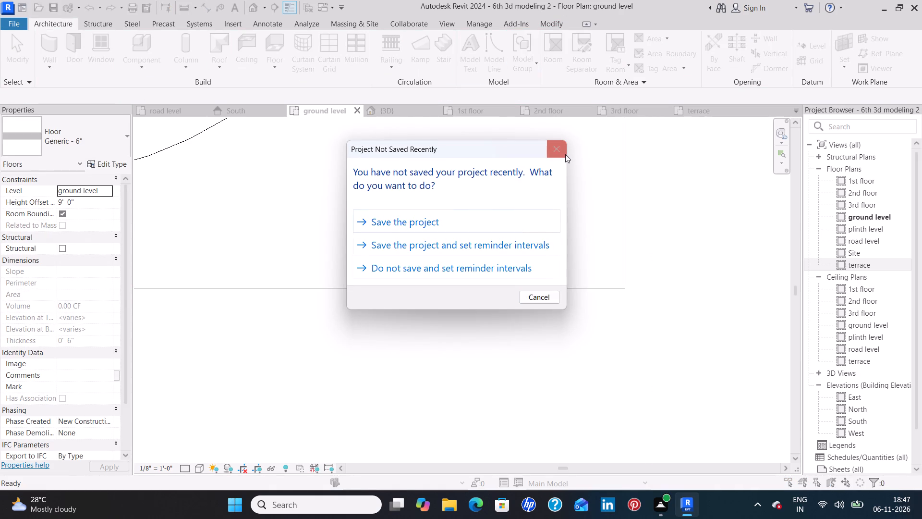
{"action": "left_click", "coordinate": [564, 153]}
Examine the ground level plan around the site's south edge for the new floor strip and clear the selection.
{"action": "scroll", "coordinate": [553, 346], "scroll_direction": "down", "scroll_amount": 9}
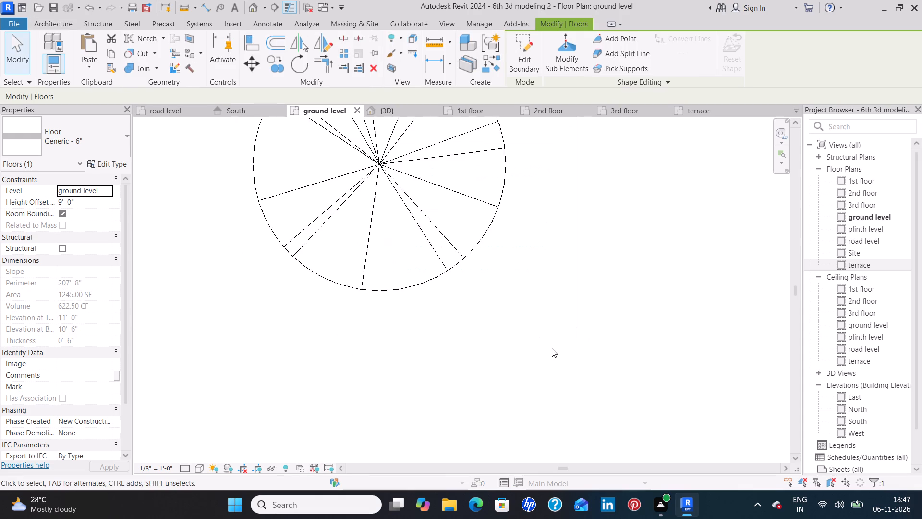
{"action": "scroll", "coordinate": [496, 355], "scroll_direction": "down", "scroll_amount": 8}
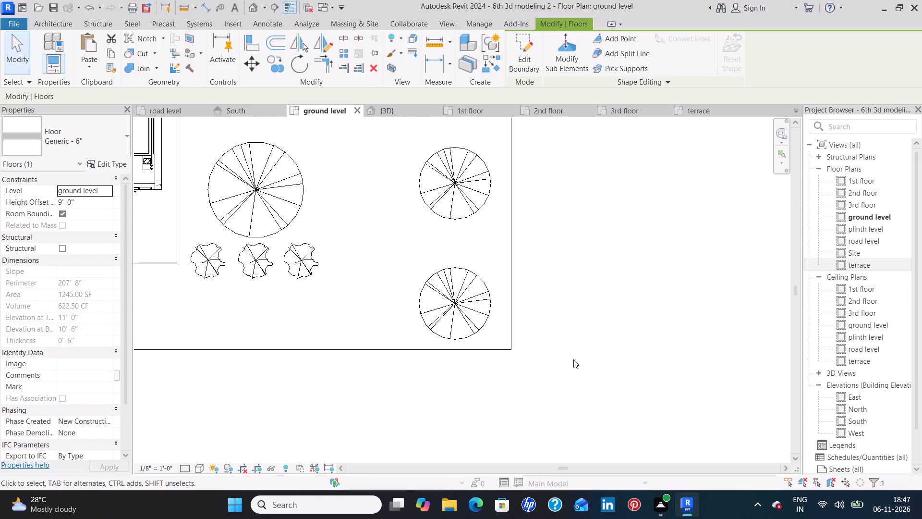
{"action": "middle_click_drag", "start_coordinate": [578, 355], "coordinate": [683, 229]}
{"action": "left_click", "coordinate": [706, 236]}
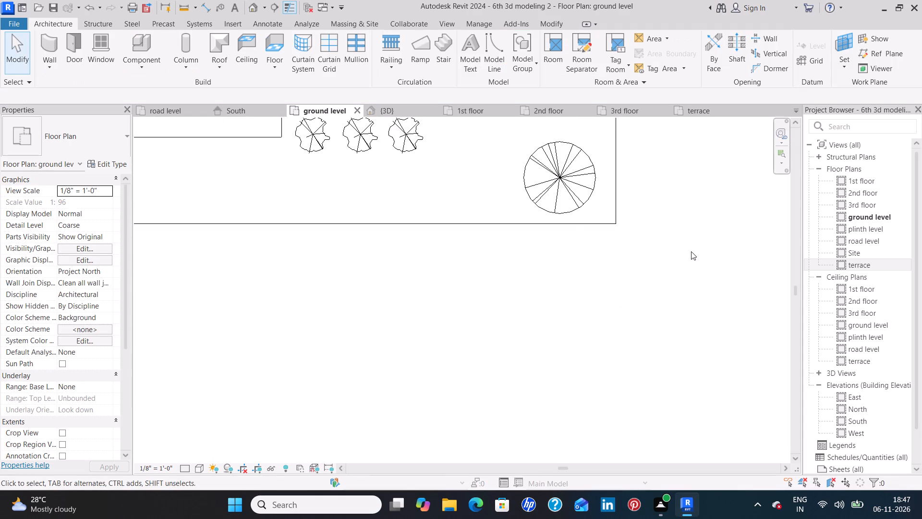
{"action": "scroll", "coordinate": [541, 335], "scroll_direction": "down", "scroll_amount": 9}
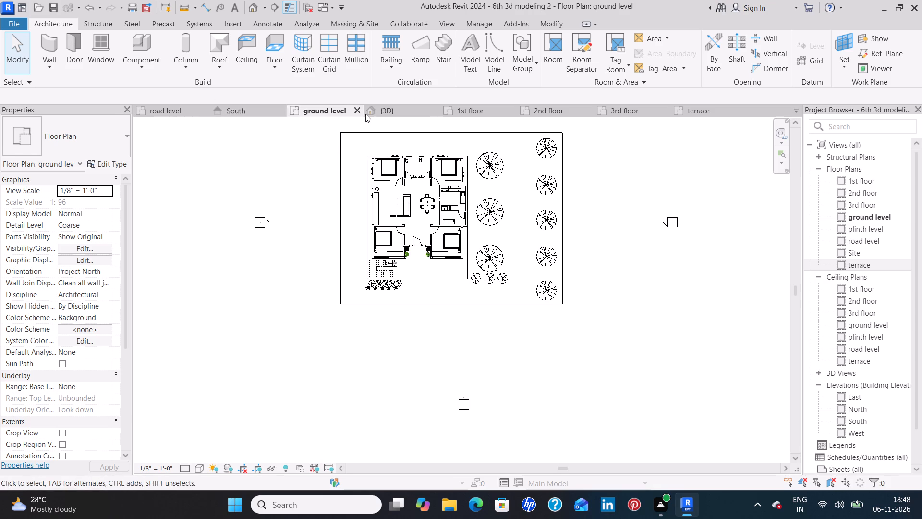
In the 3D view, set the new floor strip's level to road level and deselect it.
{"action": "left_click", "coordinate": [400, 111]}
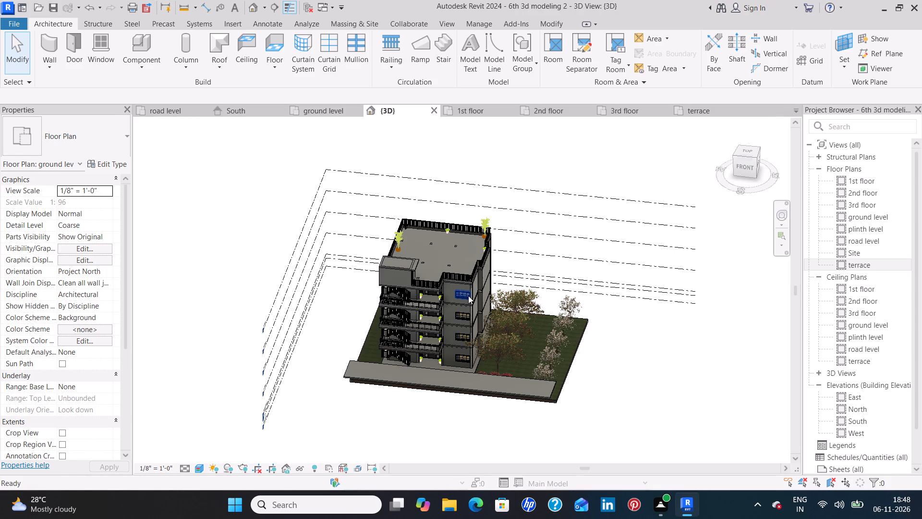
{"action": "left_click", "coordinate": [520, 393]}
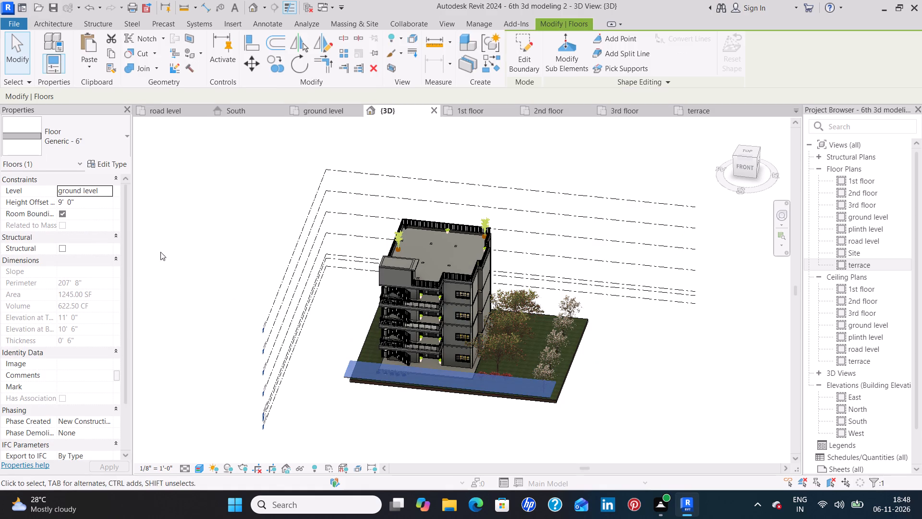
{"action": "left_click", "coordinate": [110, 192]}
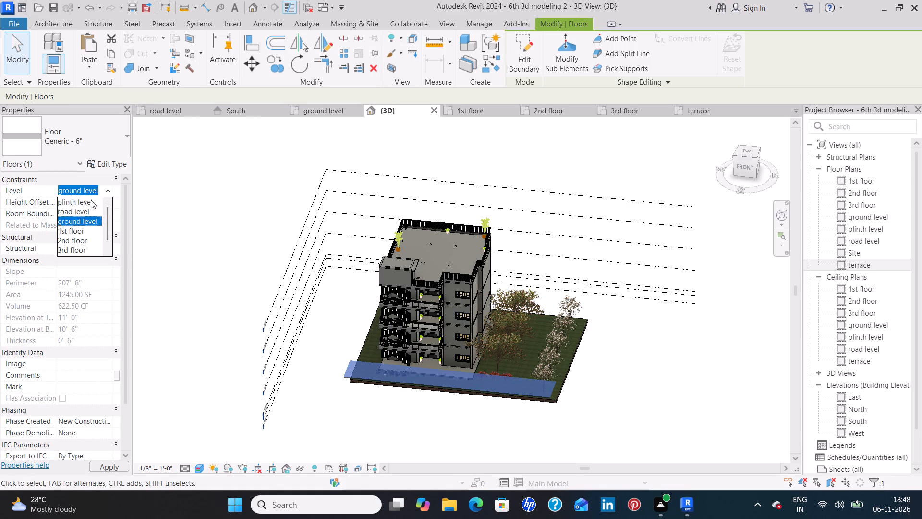
{"action": "left_click", "coordinate": [83, 210]}
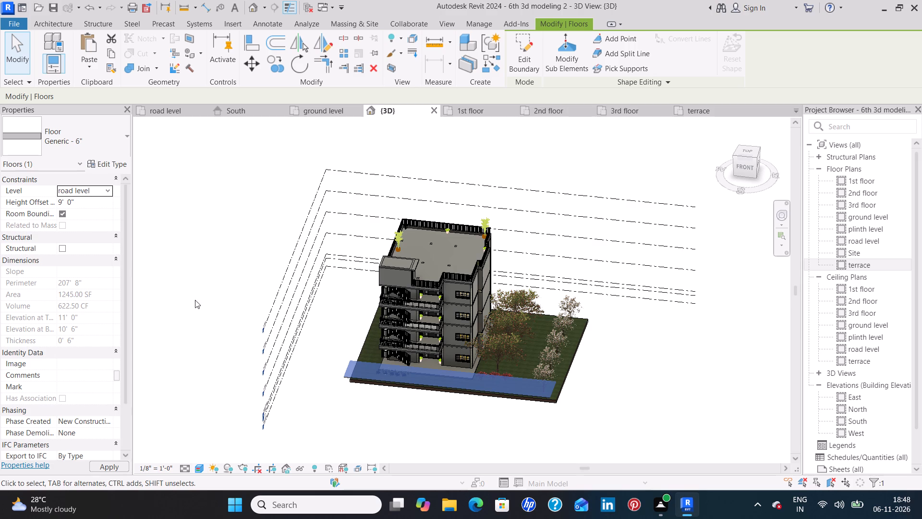
{"action": "left_click", "coordinate": [223, 324]}
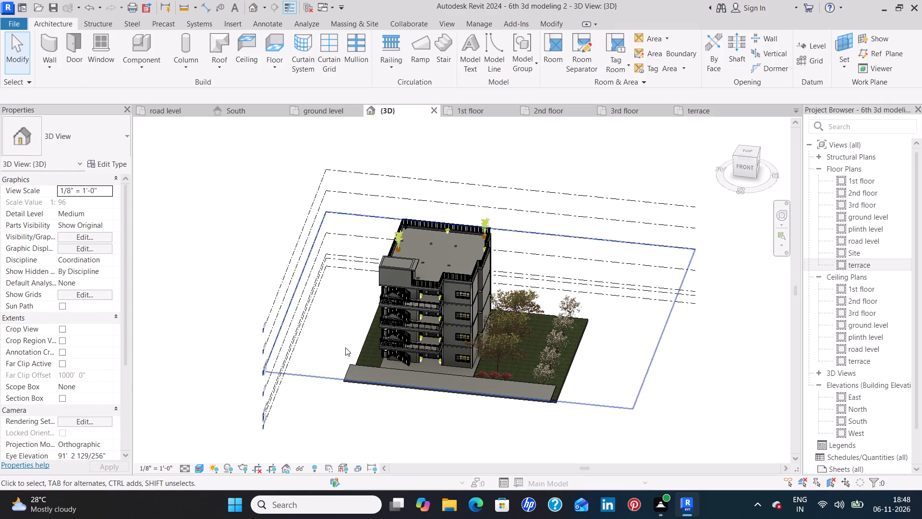
In the South elevation, set the new floor strip's height offset from road level to 0.
{"action": "left_click", "coordinate": [233, 108]}
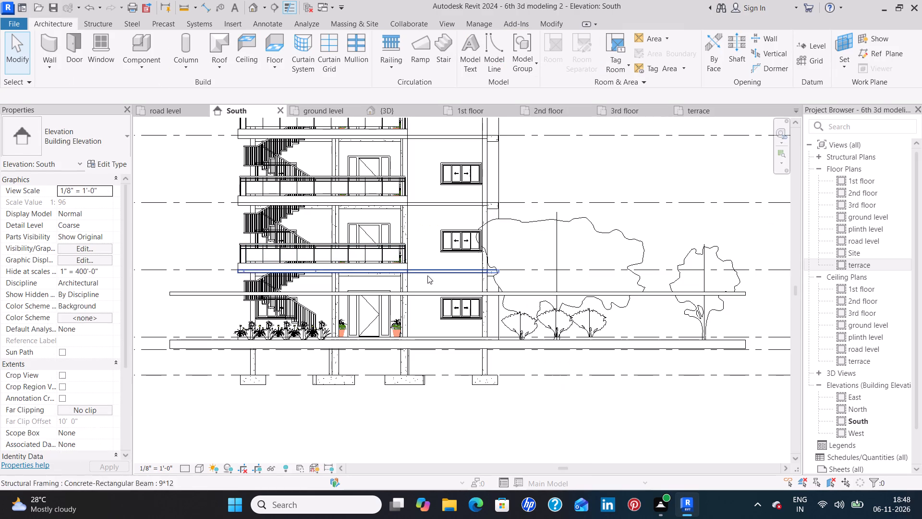
{"action": "left_click", "coordinate": [197, 292]}
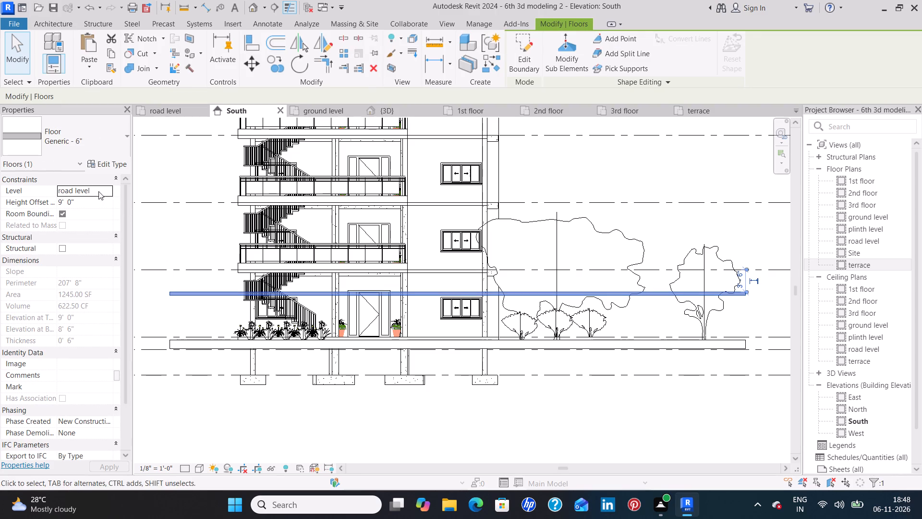
{"action": "left_click", "coordinate": [92, 204]}
{"action": "key", "text": "BackSpace"}
{"action": "key", "text": "0"}
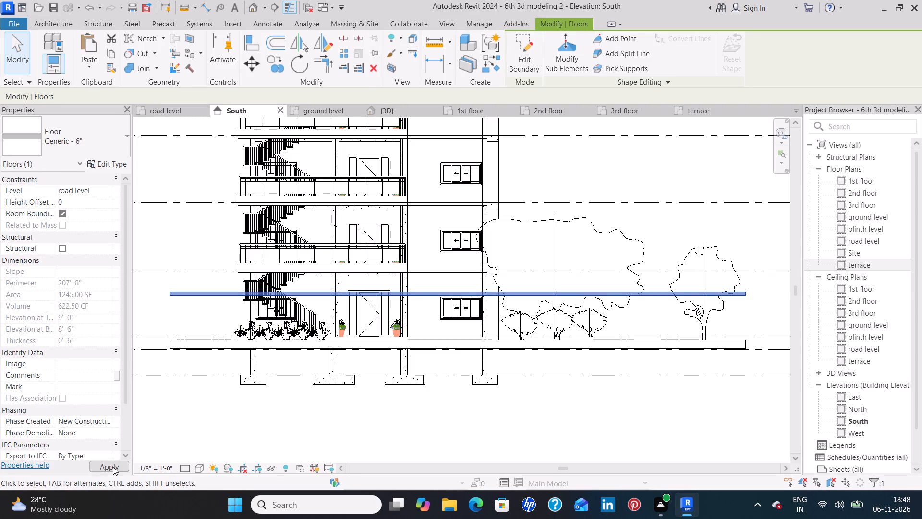
{"action": "left_click", "coordinate": [113, 467]}
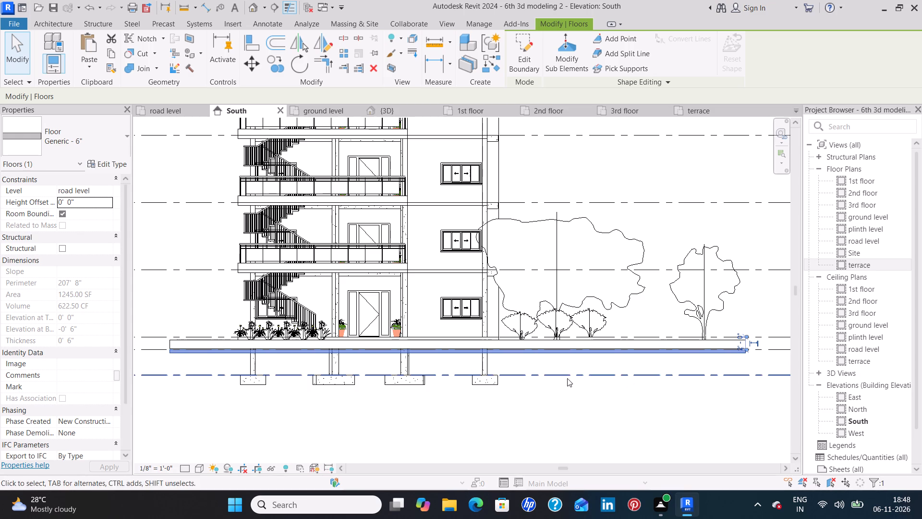
In the ground level plan, nudge the floor strip north to meet the site's south edge and deselect it.
{"action": "left_click", "coordinate": [398, 107]}
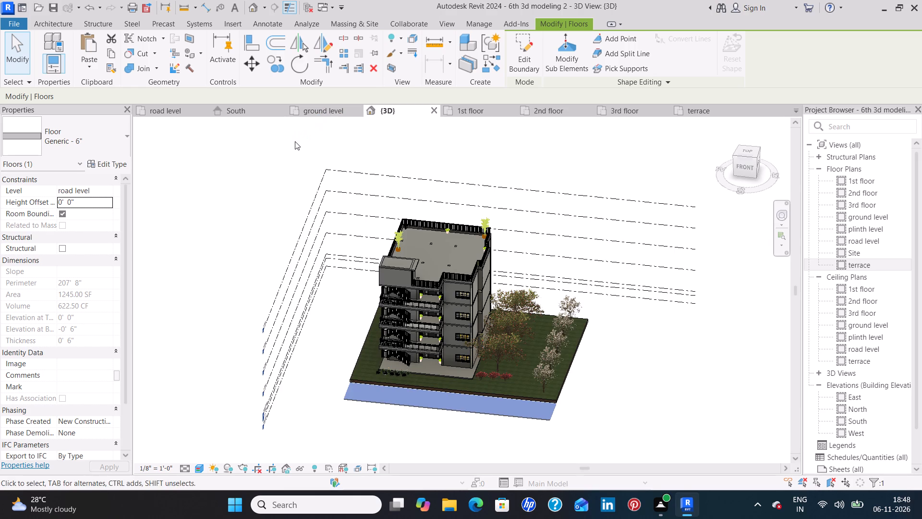
{"action": "left_click", "coordinate": [324, 114]}
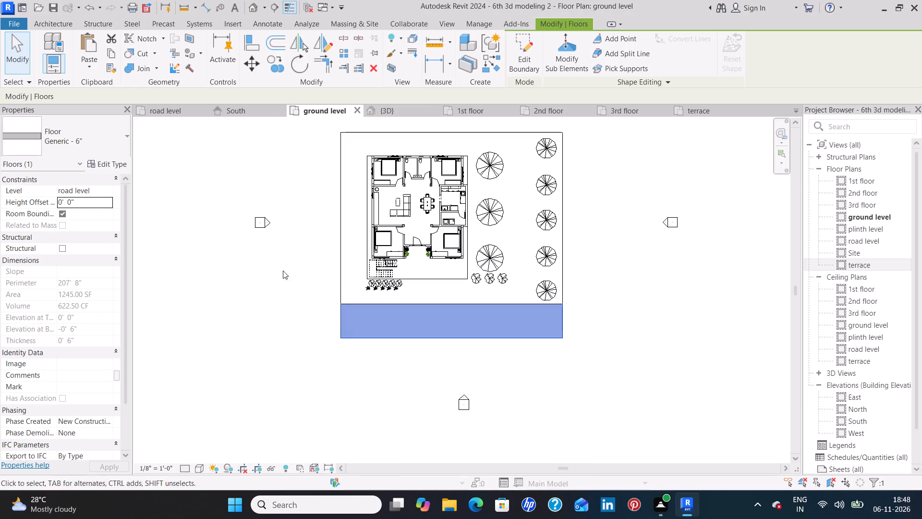
{"action": "scroll", "coordinate": [488, 338], "scroll_direction": "up", "scroll_amount": 7}
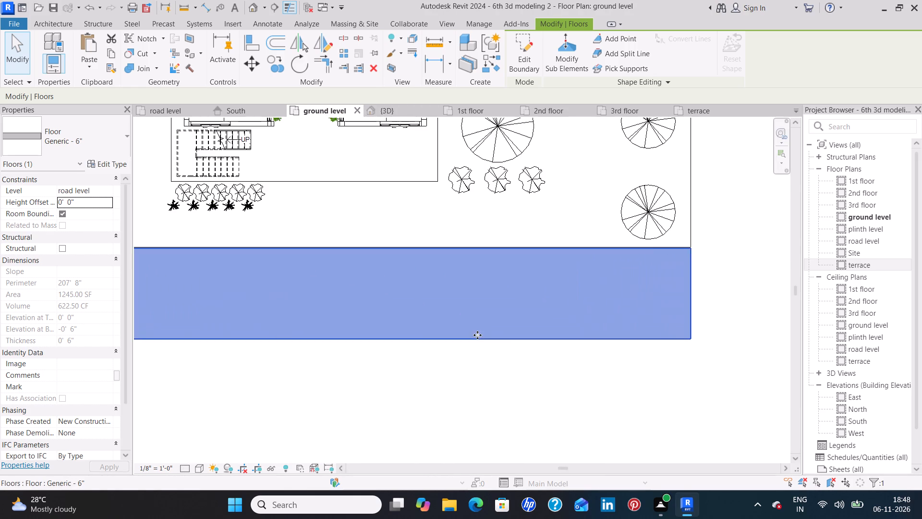
{"action": "middle_click_drag", "start_coordinate": [438, 311], "coordinate": [501, 294]}
{"action": "scroll", "coordinate": [505, 287], "scroll_direction": "up", "scroll_amount": 4}
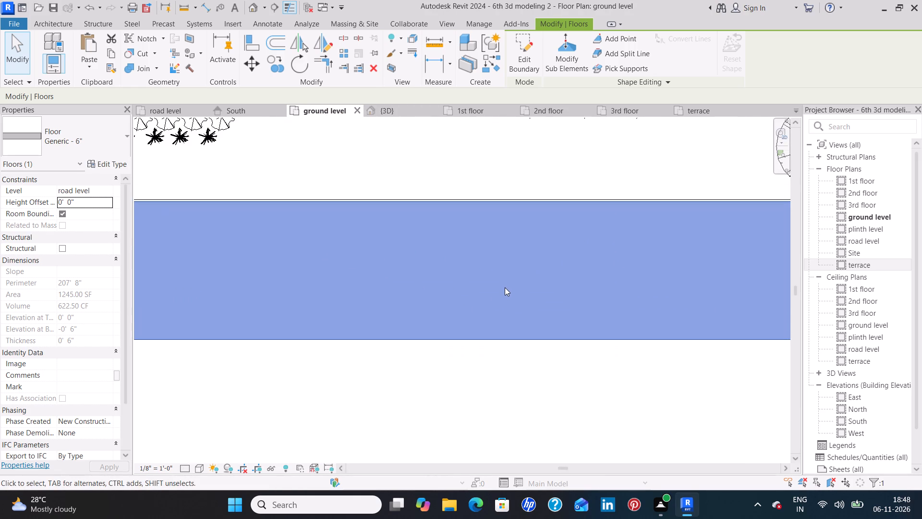
{"action": "scroll", "coordinate": [505, 286], "scroll_direction": "up", "scroll_amount": 3}
{"action": "middle_click_drag", "start_coordinate": [482, 220], "coordinate": [465, 367]}
{"action": "scroll", "coordinate": [474, 322], "scroll_direction": "up", "scroll_amount": 6}
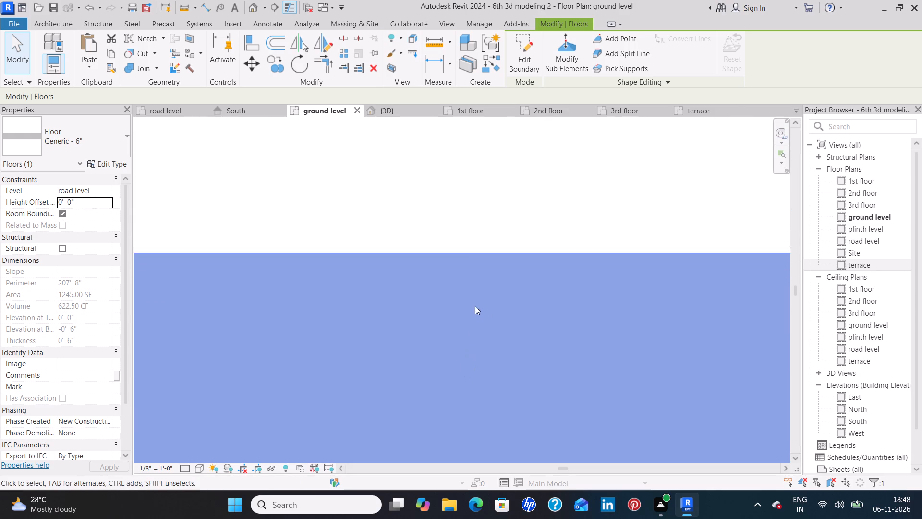
{"action": "scroll", "coordinate": [475, 306], "scroll_direction": "up", "scroll_amount": 2}
{"action": "key", "text": "Up"}
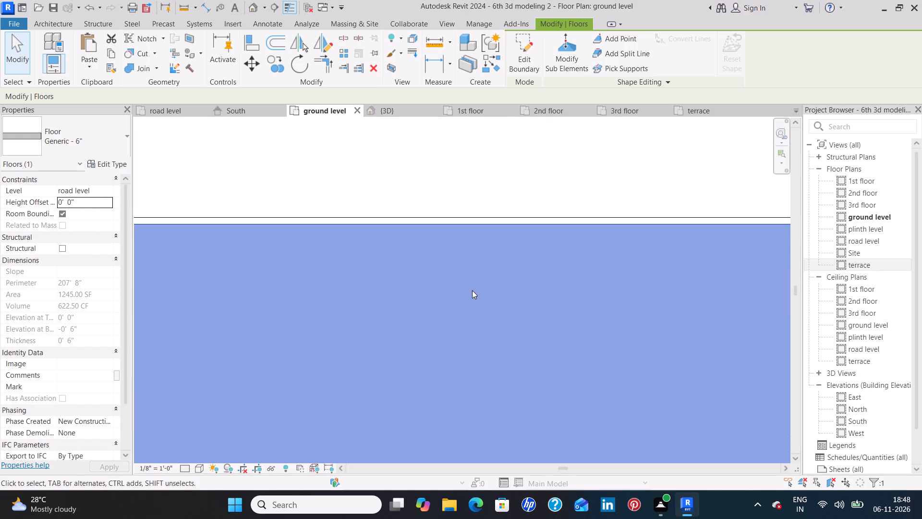
{"action": "key", "text": "Up"}
{"action": "key", "text": "Up"}
{"action": "key", "text": "Up"}
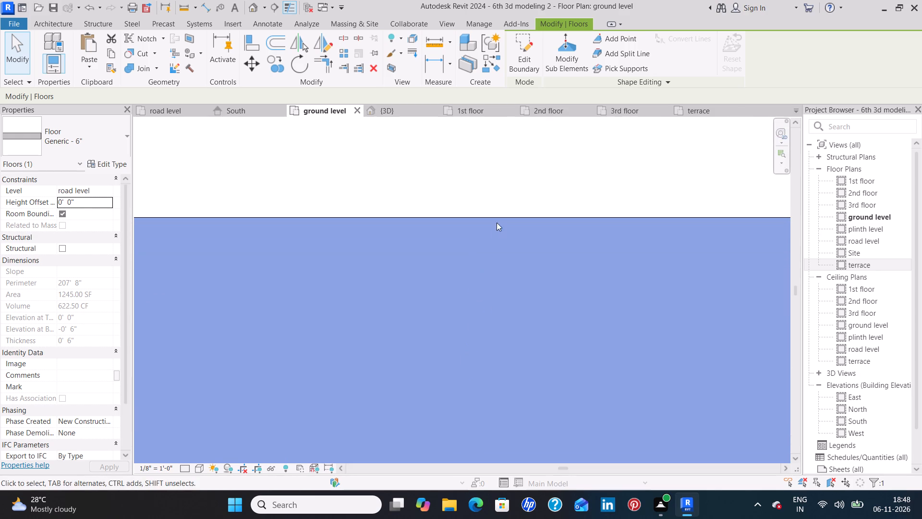
{"action": "left_click", "coordinate": [538, 176]}
In the 3D view, nudge the floor strip towards the lawn to narrow the gap along the site's south edge.
{"action": "scroll", "coordinate": [536, 177], "scroll_direction": "down", "scroll_amount": 15}
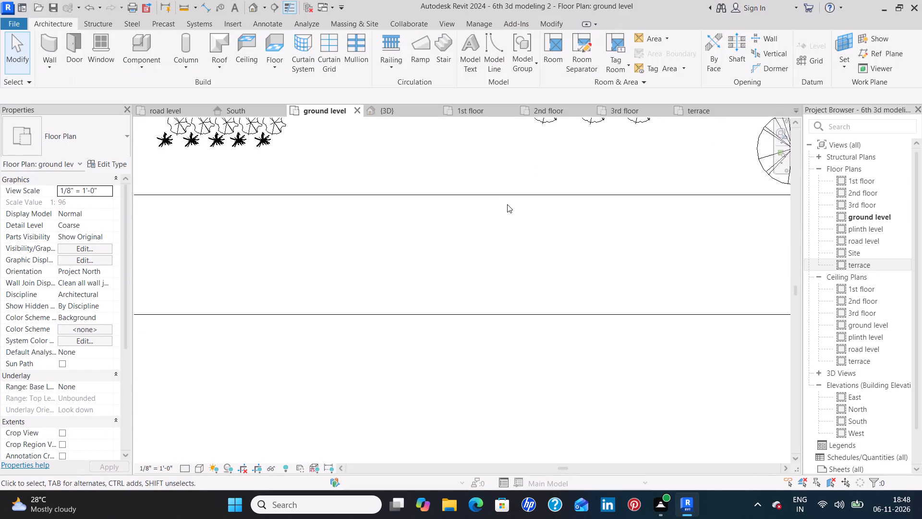
{"action": "scroll", "coordinate": [507, 204], "scroll_direction": "down", "scroll_amount": 4}
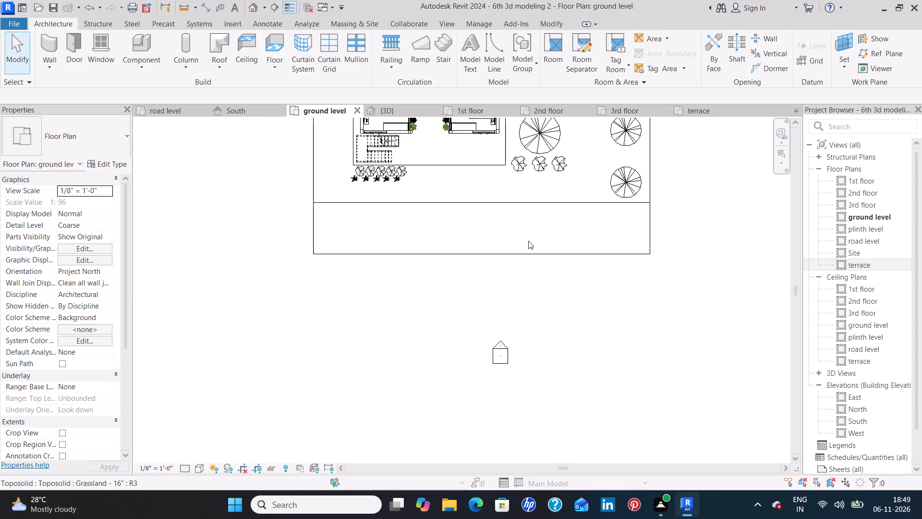
{"action": "middle_click_drag", "start_coordinate": [528, 241], "coordinate": [513, 272]}
{"action": "left_click", "coordinate": [413, 111]}
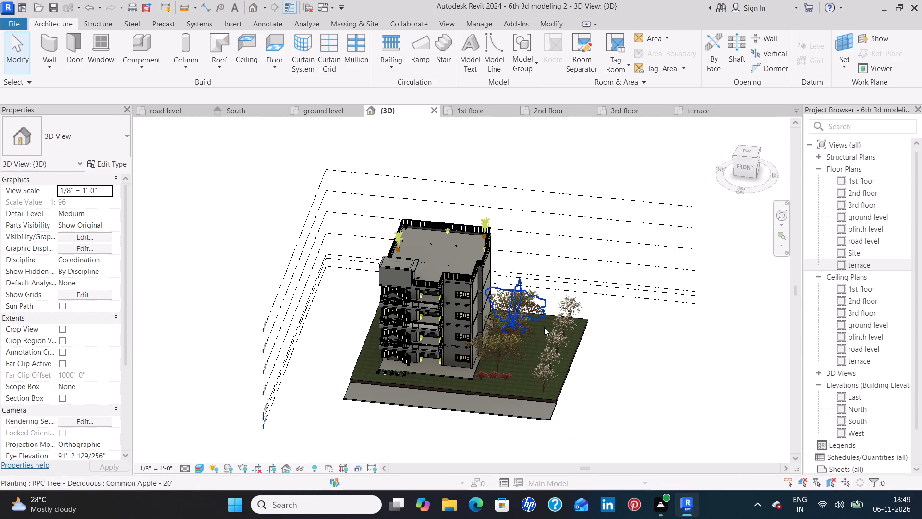
{"action": "middle_click_drag", "start_coordinate": [562, 432], "coordinate": [470, 451], "text": "shift"}
{"action": "scroll", "coordinate": [453, 418], "scroll_direction": "up", "scroll_amount": 3}
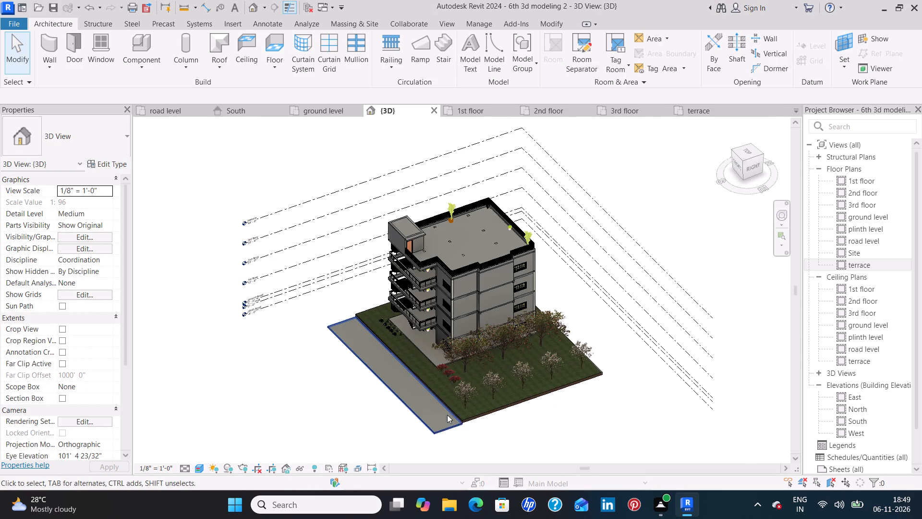
{"action": "scroll", "coordinate": [443, 407], "scroll_direction": "up", "scroll_amount": 11}
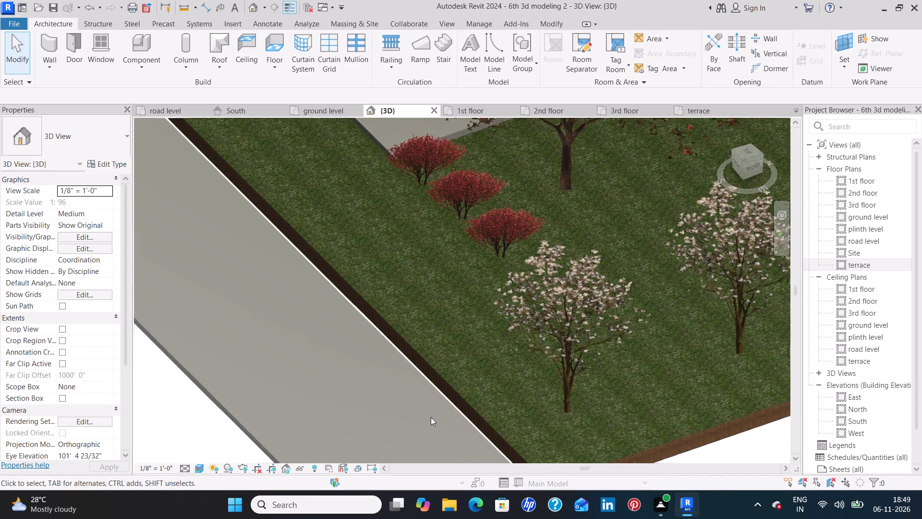
{"action": "scroll", "coordinate": [431, 414], "scroll_direction": "up", "scroll_amount": 4}
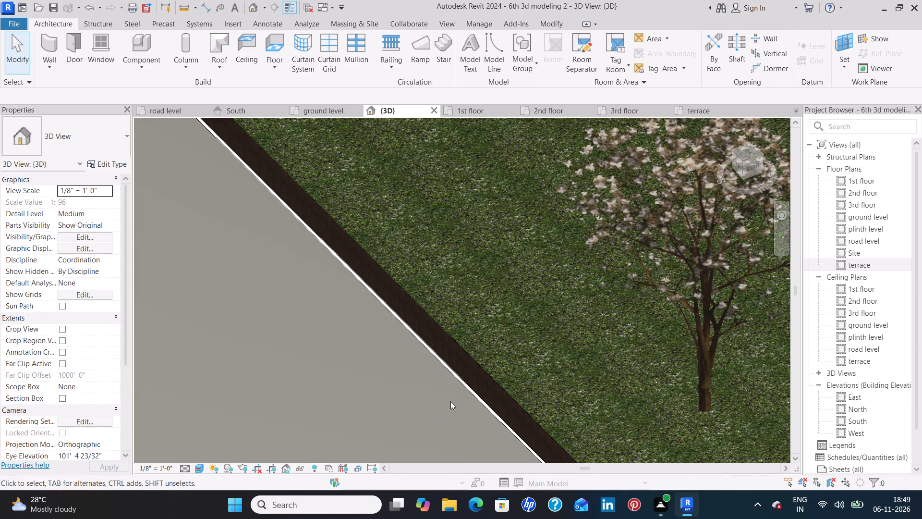
{"action": "left_click", "coordinate": [467, 392]}
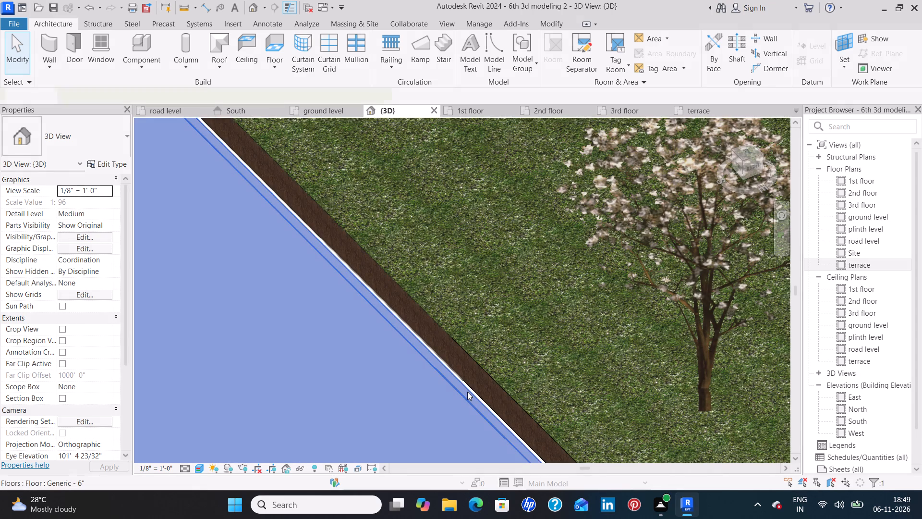
{"action": "key", "text": "Right"}
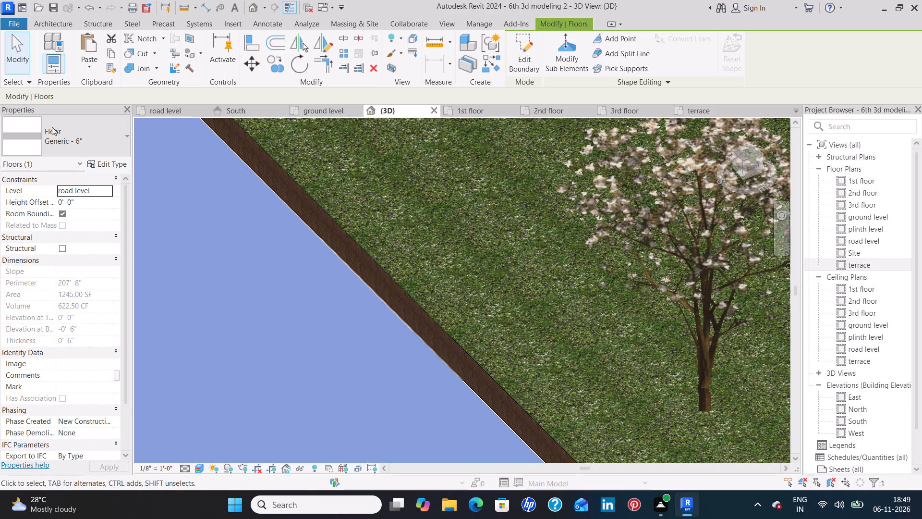
Change the floor strip's type to Generic - 12" and deselect it.
{"action": "left_click", "coordinate": [96, 147]}
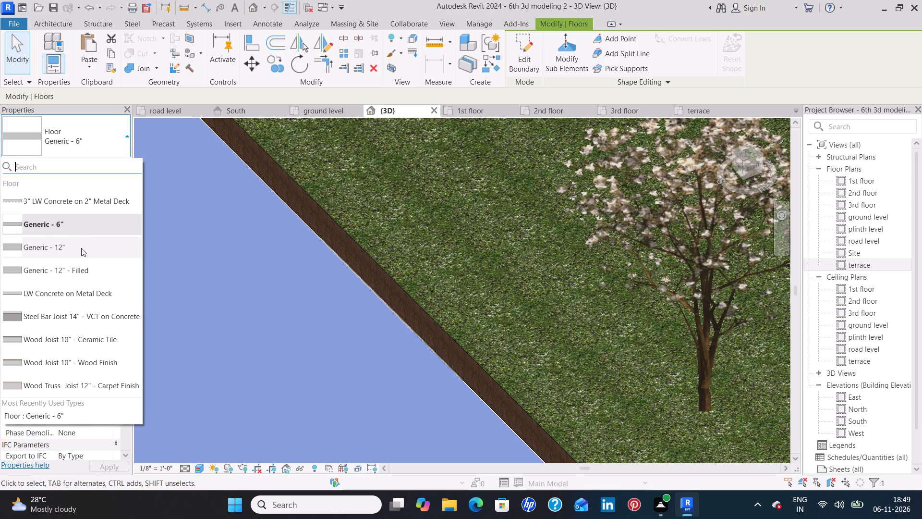
{"action": "left_click", "coordinate": [81, 248]}
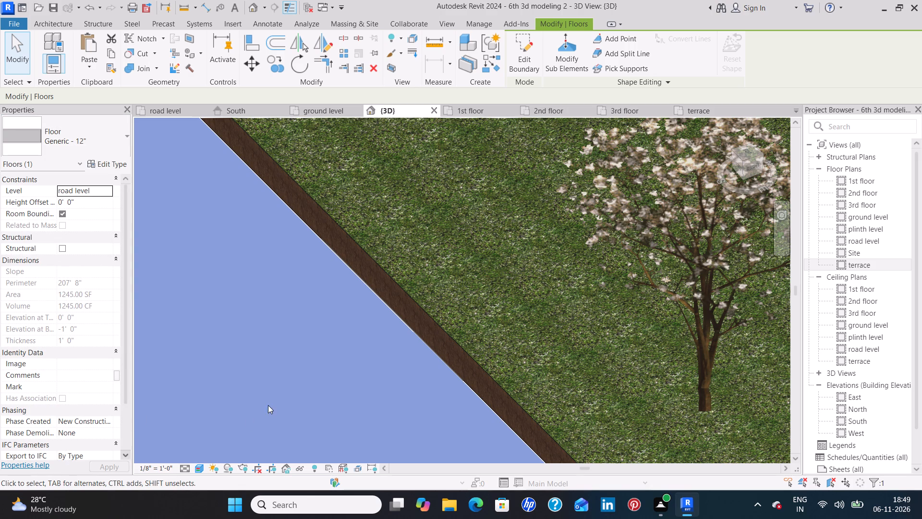
{"action": "left_click", "coordinate": [270, 402]}
Set the structure layer material of the road strip's Generic - 12" floor type to black, apply it and deselect the strip.
{"action": "scroll", "coordinate": [324, 314], "scroll_direction": "down", "scroll_amount": 4}
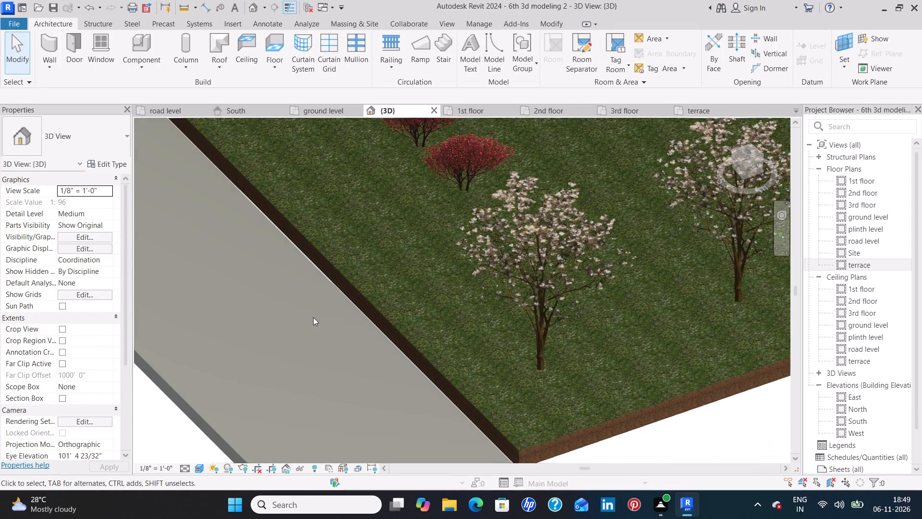
{"action": "scroll", "coordinate": [311, 317], "scroll_direction": "down", "scroll_amount": 4}
{"action": "middle_click_drag", "start_coordinate": [283, 340], "coordinate": [330, 310]}
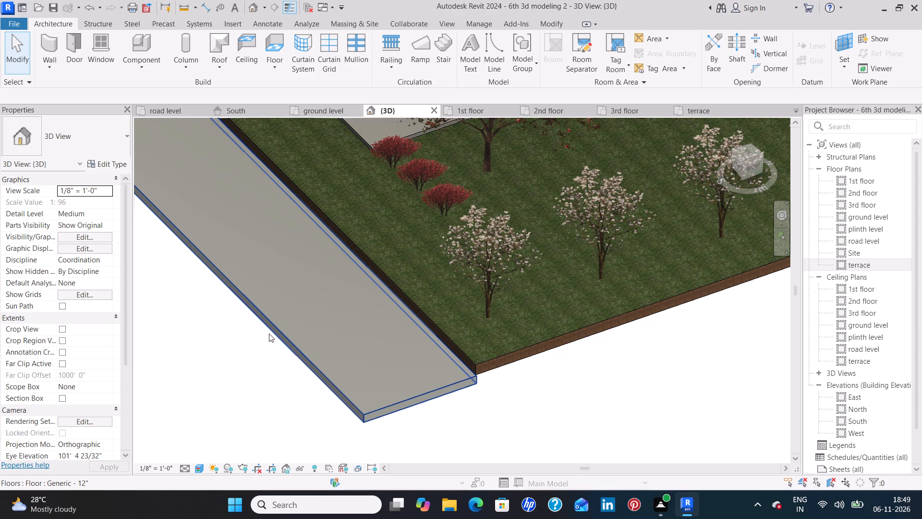
{"action": "scroll", "coordinate": [285, 305], "scroll_direction": "down", "scroll_amount": 2}
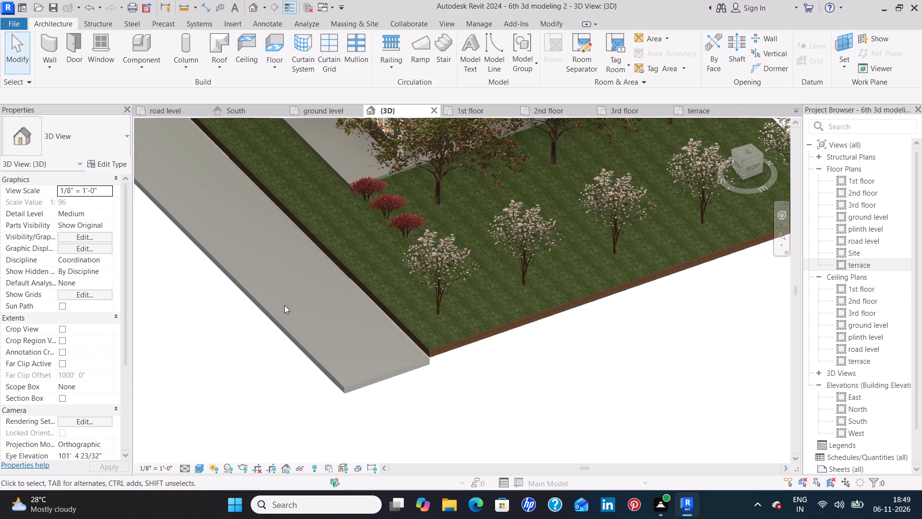
{"action": "left_click", "coordinate": [300, 304]}
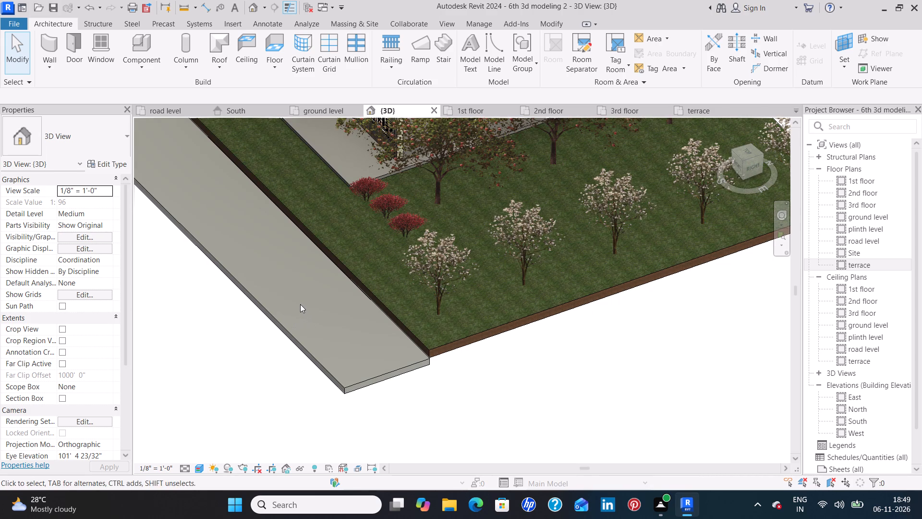
{"action": "left_click", "coordinate": [308, 351]}
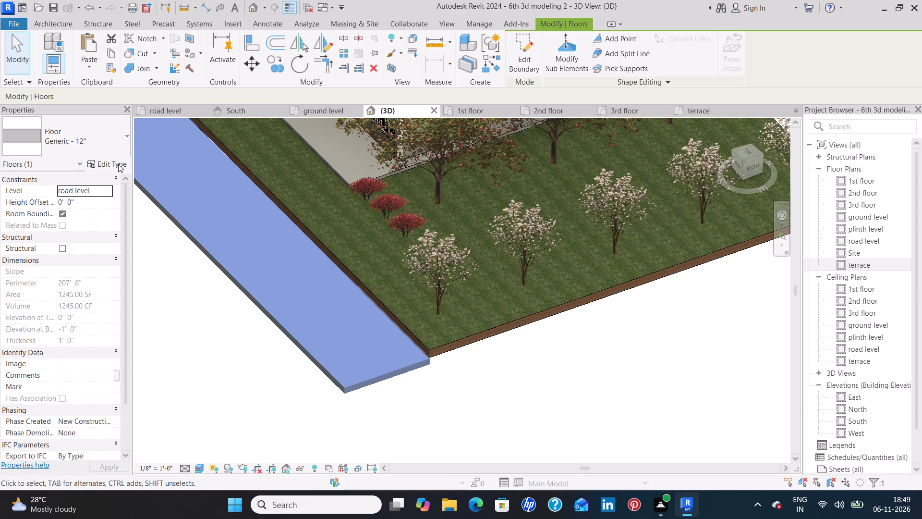
{"action": "left_click", "coordinate": [118, 164]}
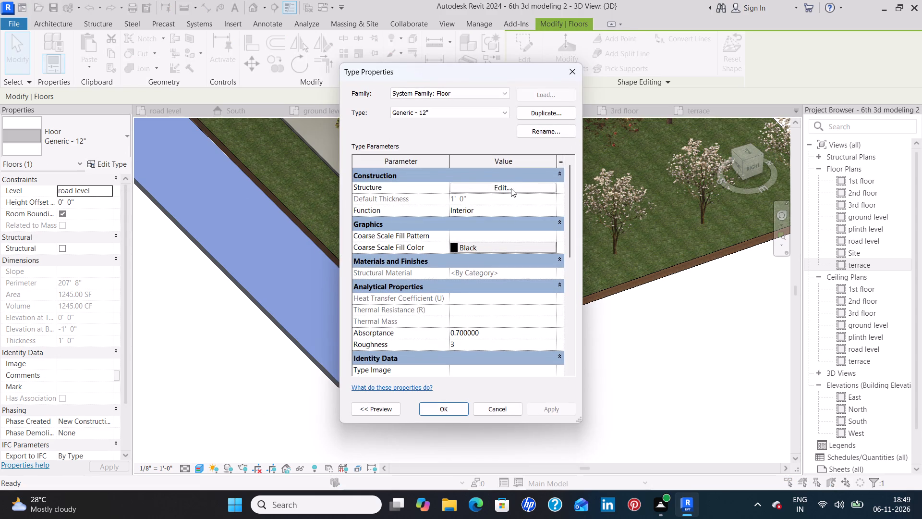
{"action": "left_click", "coordinate": [511, 188]}
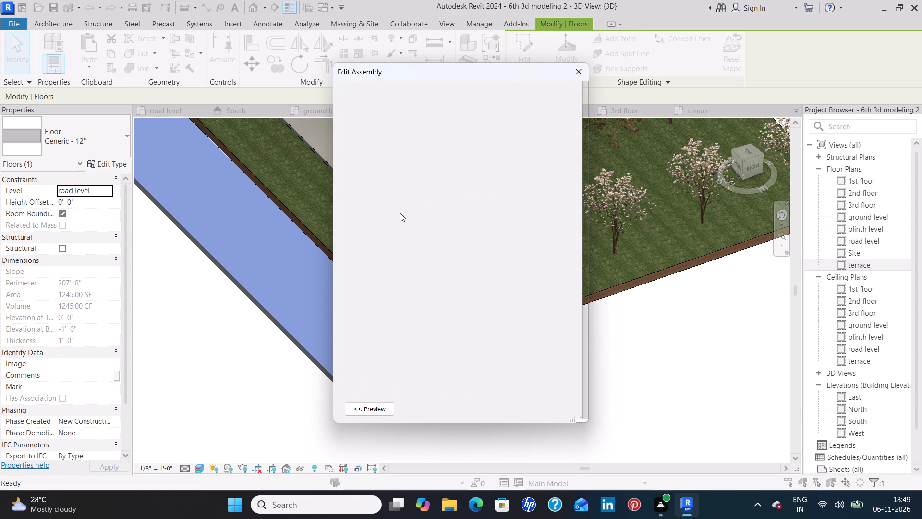
{"action": "left_click", "coordinate": [436, 197]}
{"action": "left_click", "coordinate": [437, 195]}
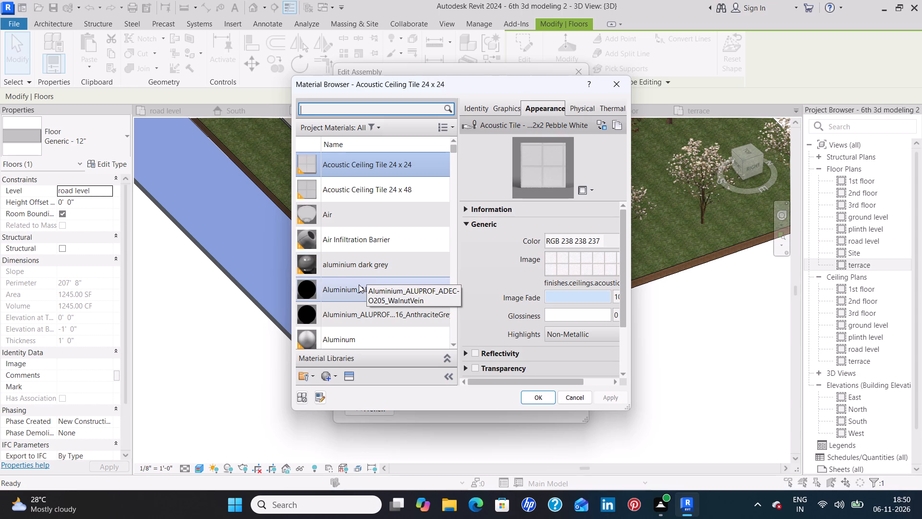
{"action": "scroll", "coordinate": [352, 272], "scroll_direction": "down", "scroll_amount": 2}
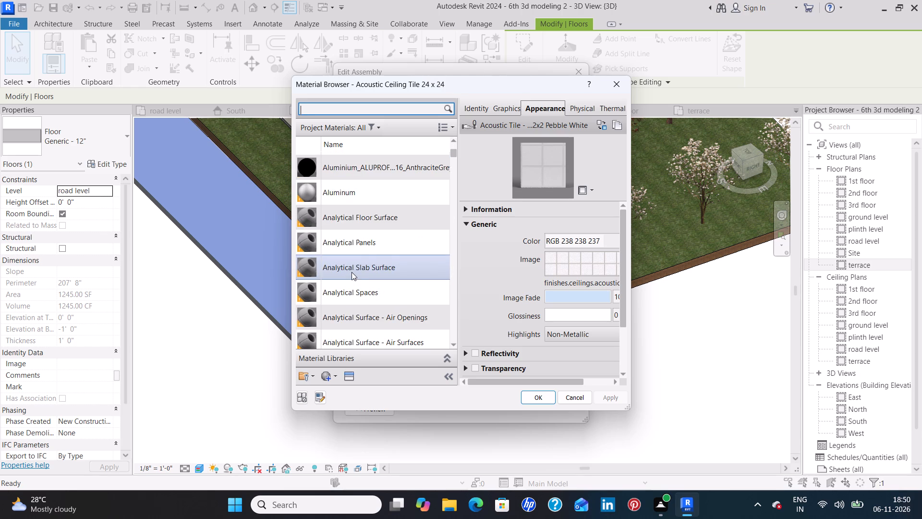
{"action": "scroll", "coordinate": [352, 272], "scroll_direction": "down", "scroll_amount": 6}
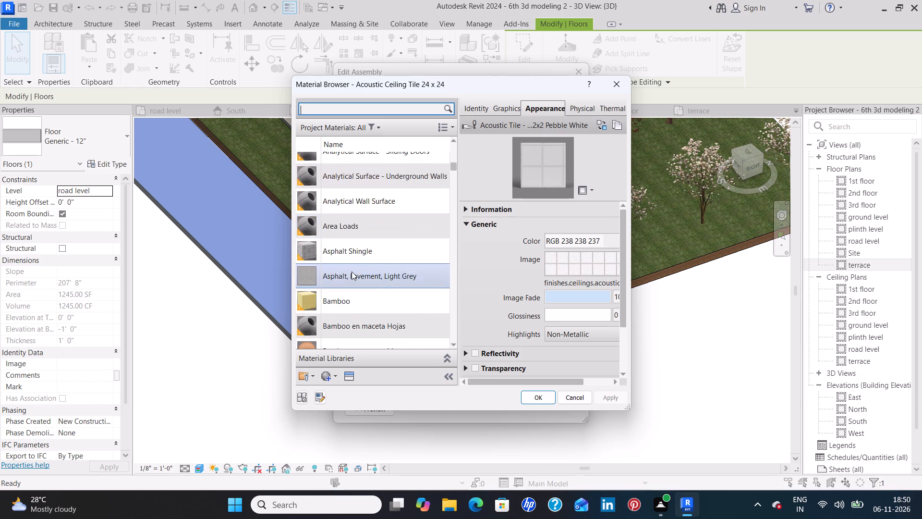
{"action": "scroll", "coordinate": [352, 272], "scroll_direction": "down", "scroll_amount": 3}
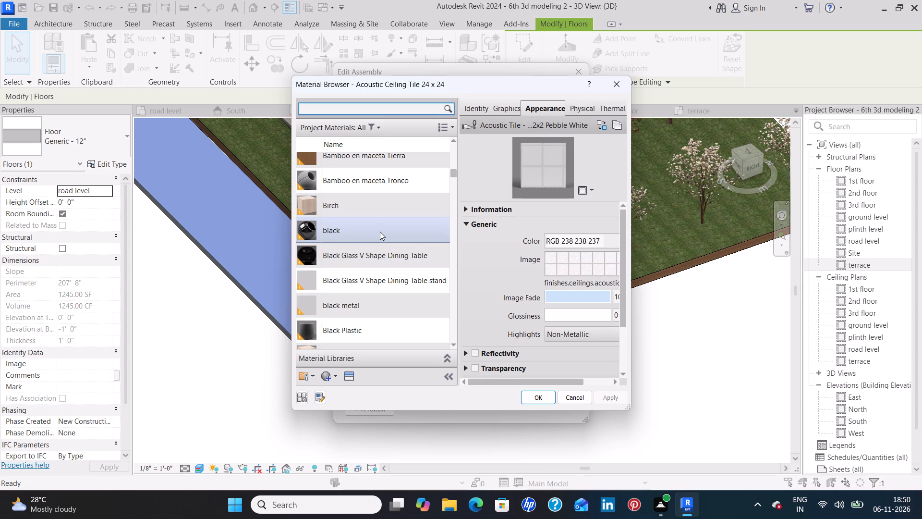
{"action": "left_click", "coordinate": [380, 232]}
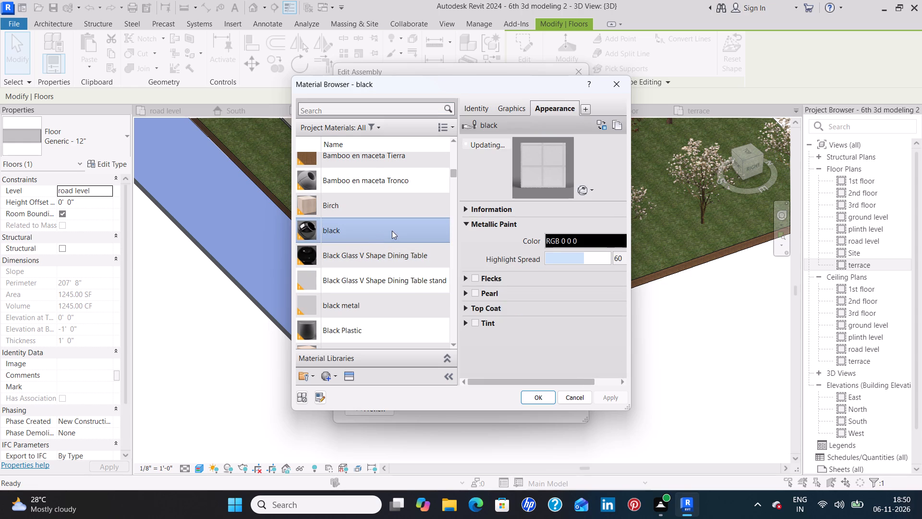
{"action": "left_click", "coordinate": [533, 398]}
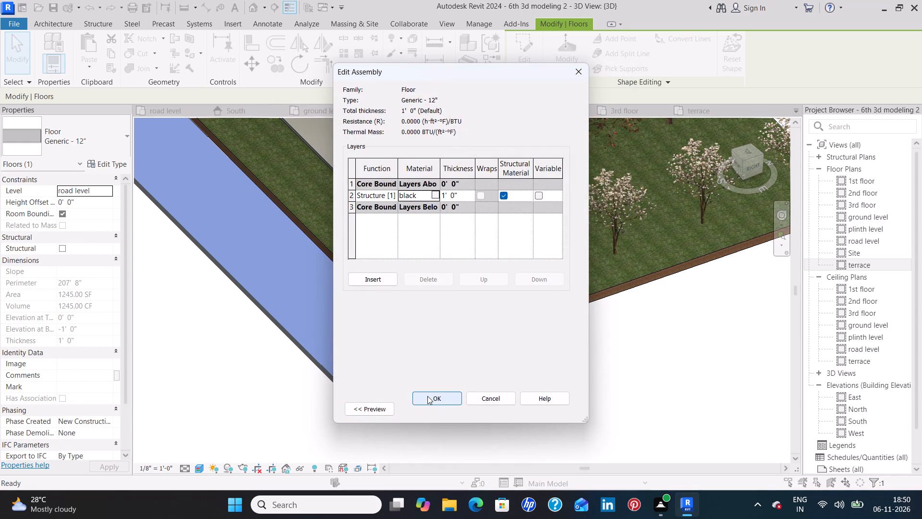
{"action": "left_click", "coordinate": [427, 396]}
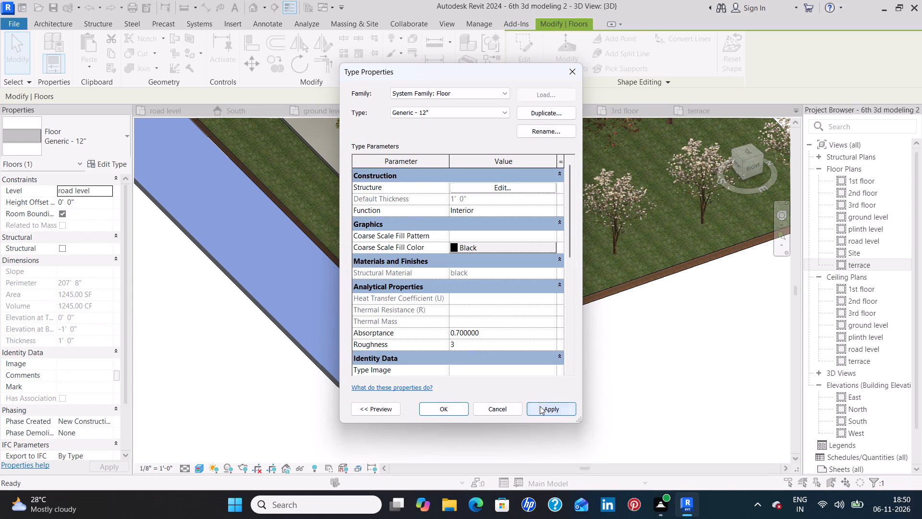
{"action": "left_click", "coordinate": [540, 406]}
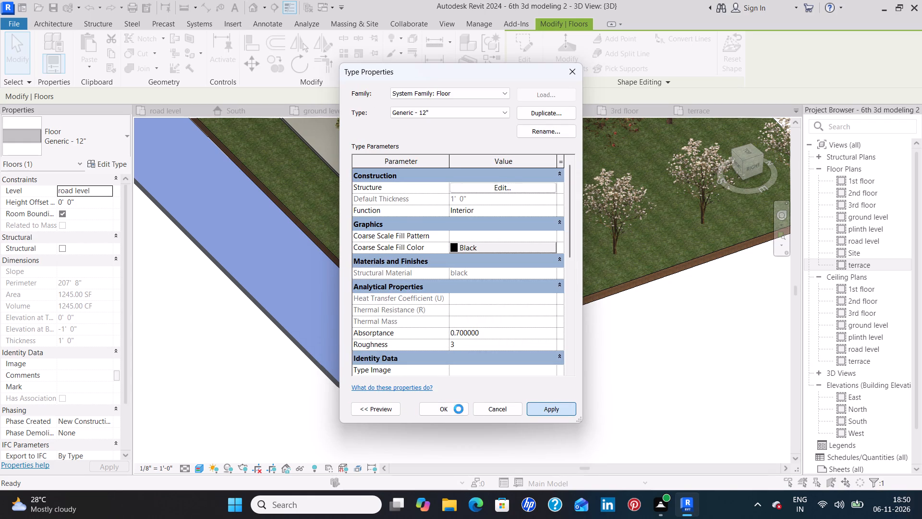
{"action": "left_click", "coordinate": [459, 409]}
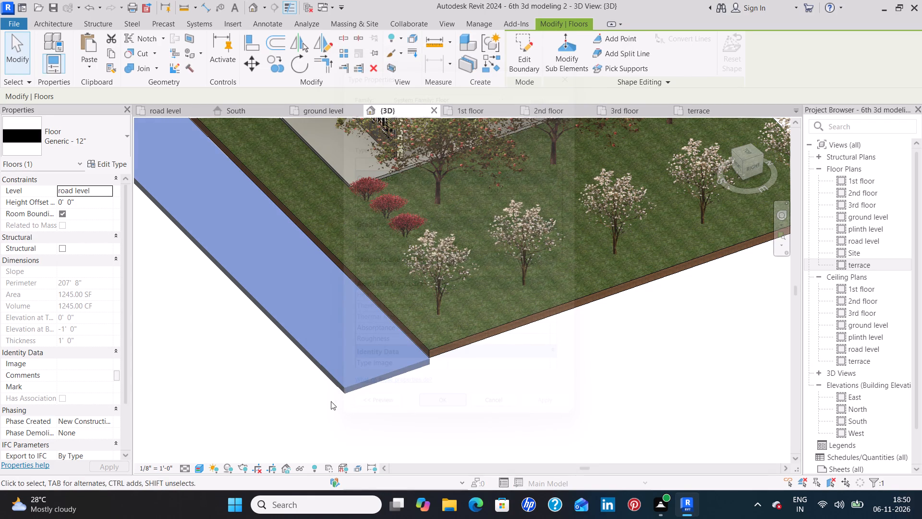
{"action": "left_click", "coordinate": [296, 401]}
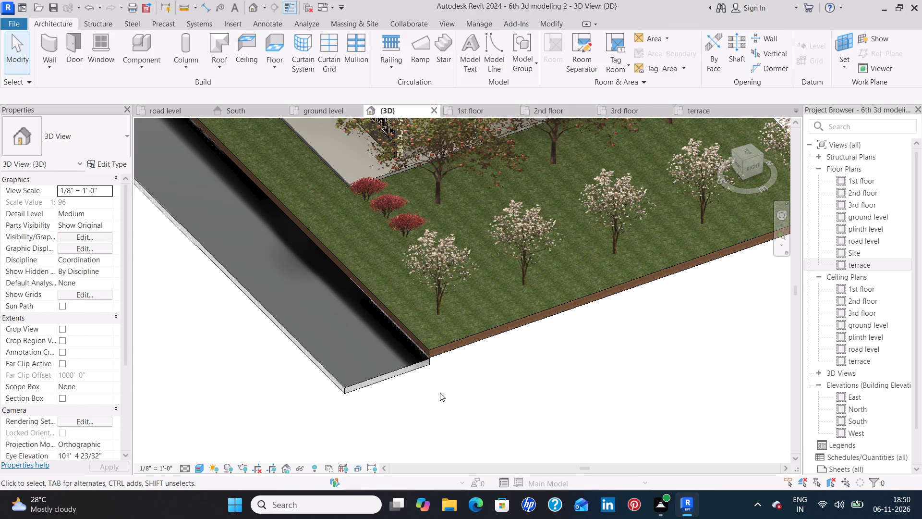
Browse the project materials available for the structure layer of the road strip's Generic - 12" floor type, looking for a suitable dark one.
{"action": "middle_click_drag", "start_coordinate": [464, 381], "coordinate": [543, 424]}
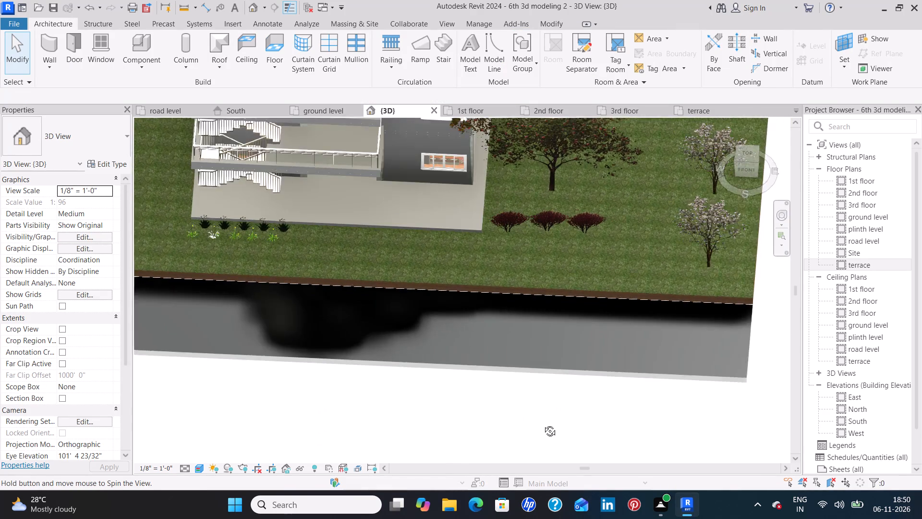
{"action": "middle_click_drag", "start_coordinate": [543, 424], "coordinate": [447, 365]}
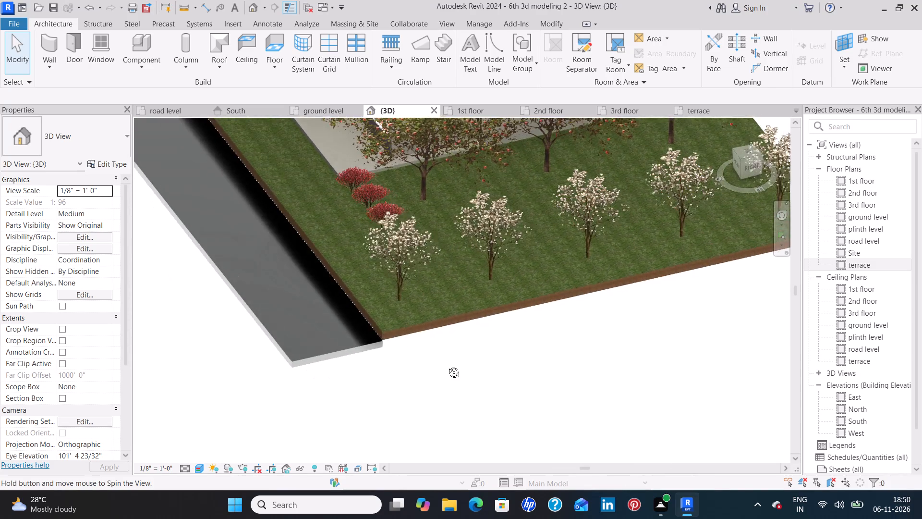
{"action": "middle_click_drag", "start_coordinate": [447, 365], "coordinate": [500, 389]}
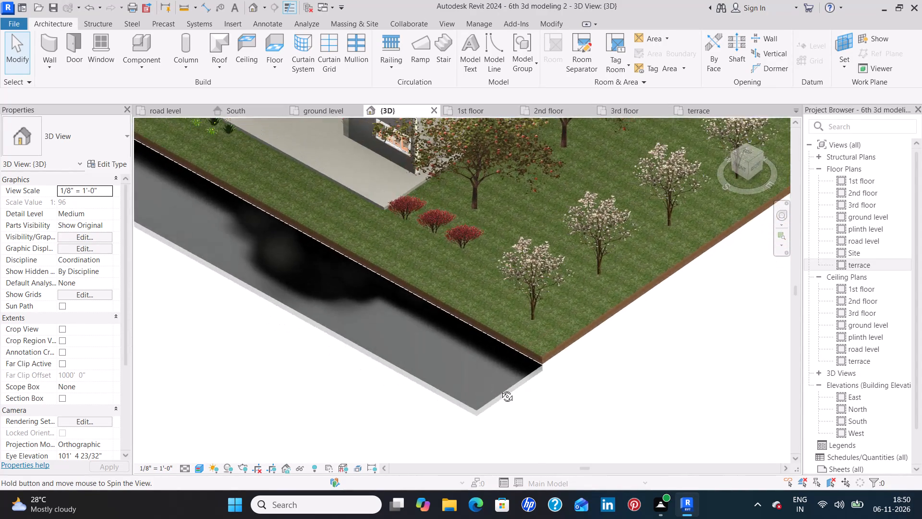
{"action": "middle_click_drag", "start_coordinate": [500, 389], "coordinate": [505, 387]}
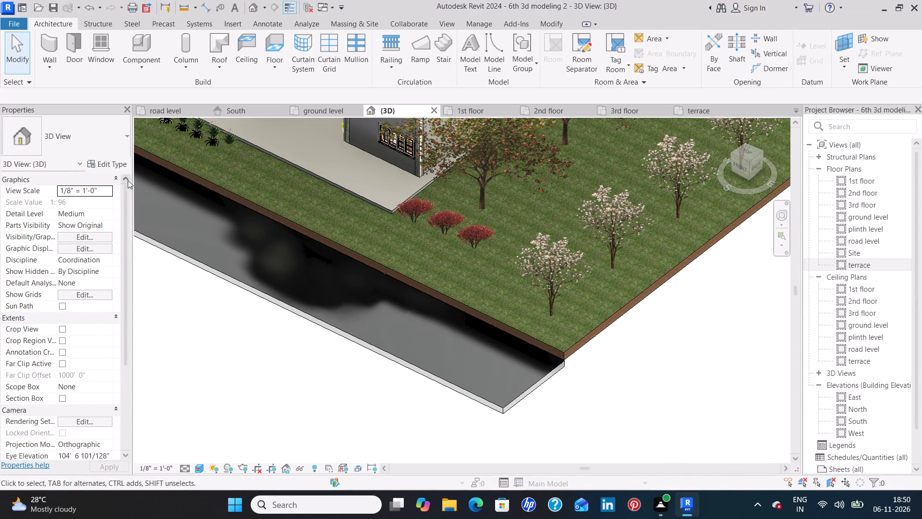
{"action": "left_click", "coordinate": [214, 272]}
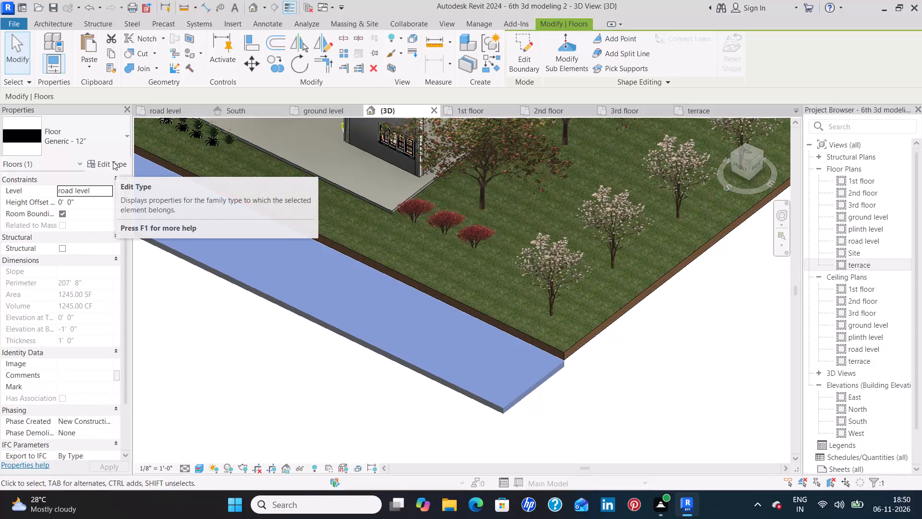
{"action": "left_click", "coordinate": [113, 163]}
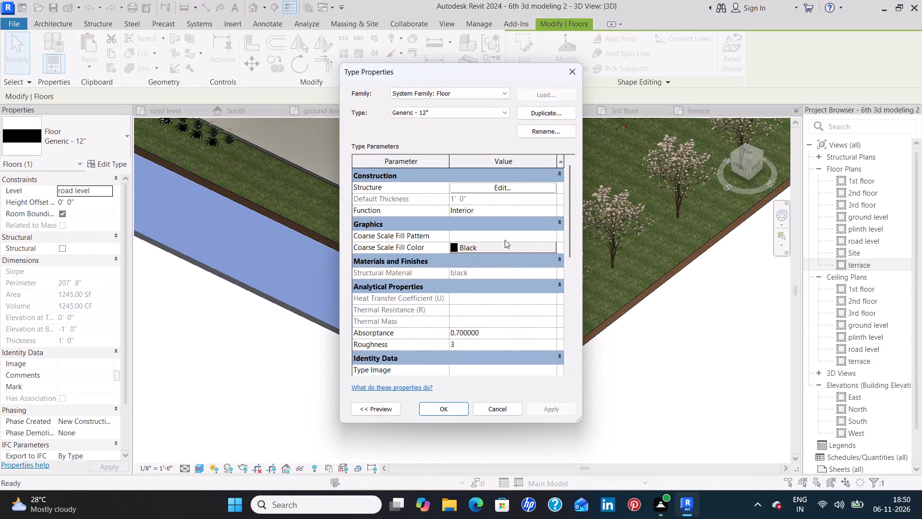
{"action": "left_click", "coordinate": [517, 185]}
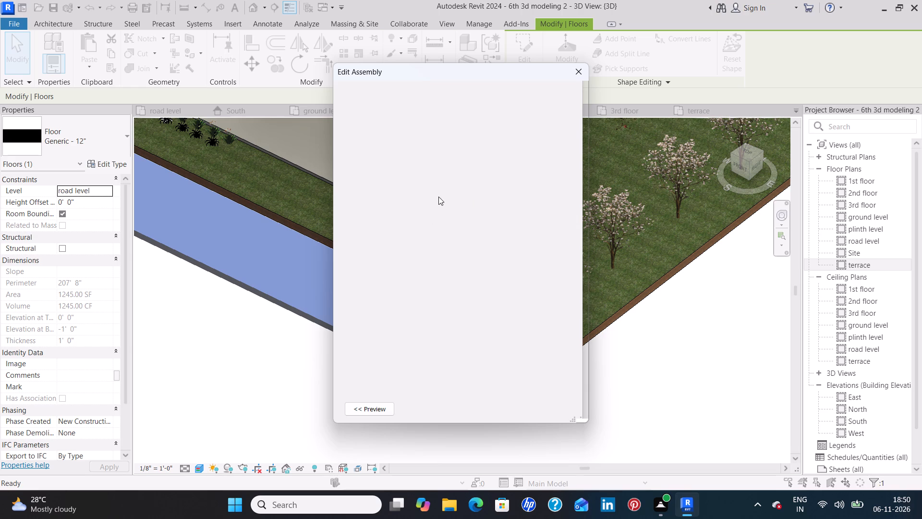
{"action": "left_click", "coordinate": [438, 194]}
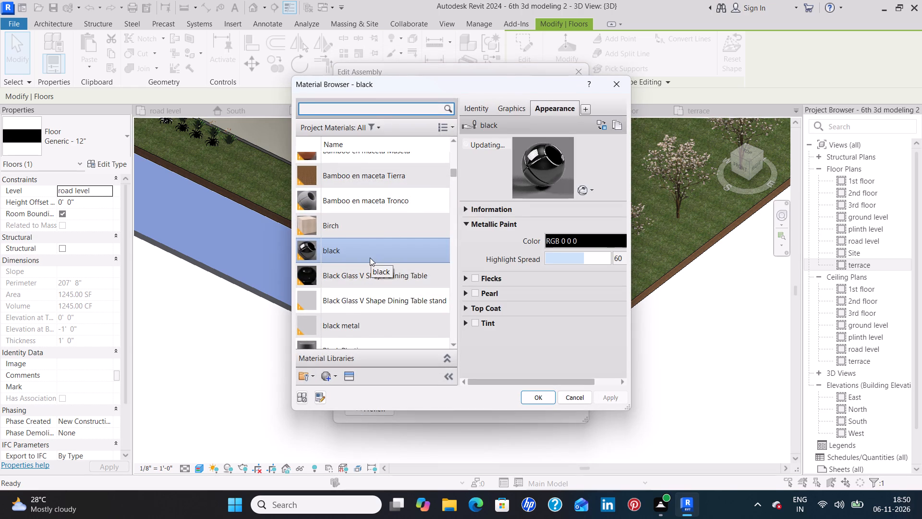
{"action": "scroll", "coordinate": [370, 258], "scroll_direction": "down", "scroll_amount": 1}
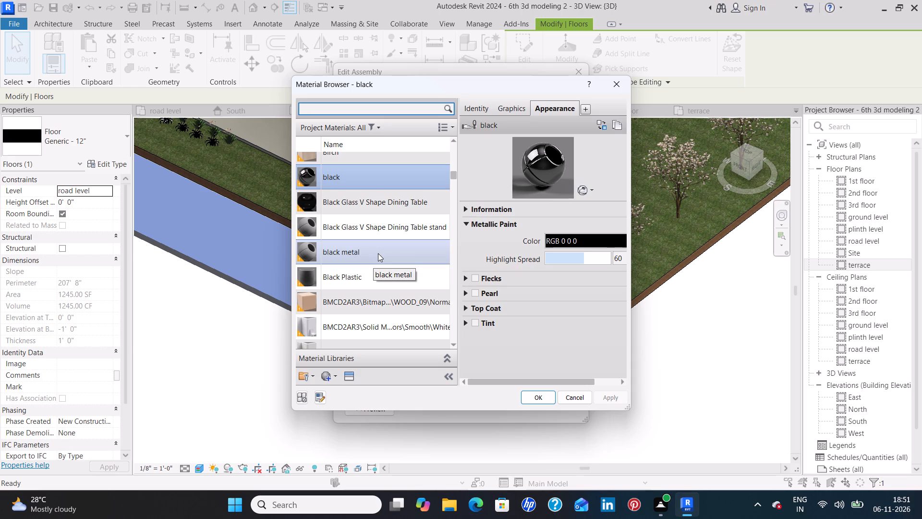
{"action": "scroll", "coordinate": [376, 256], "scroll_direction": "down", "scroll_amount": 2}
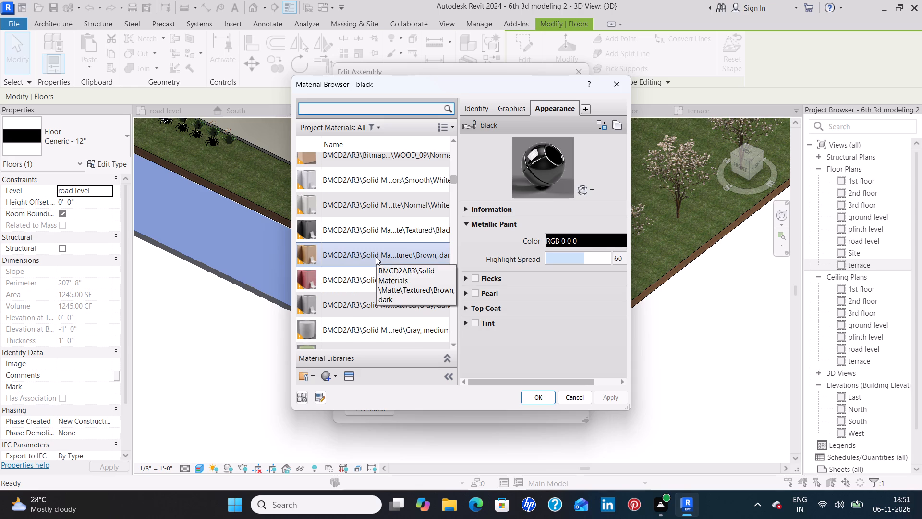
{"action": "scroll", "coordinate": [376, 257], "scroll_direction": "up", "scroll_amount": 1}
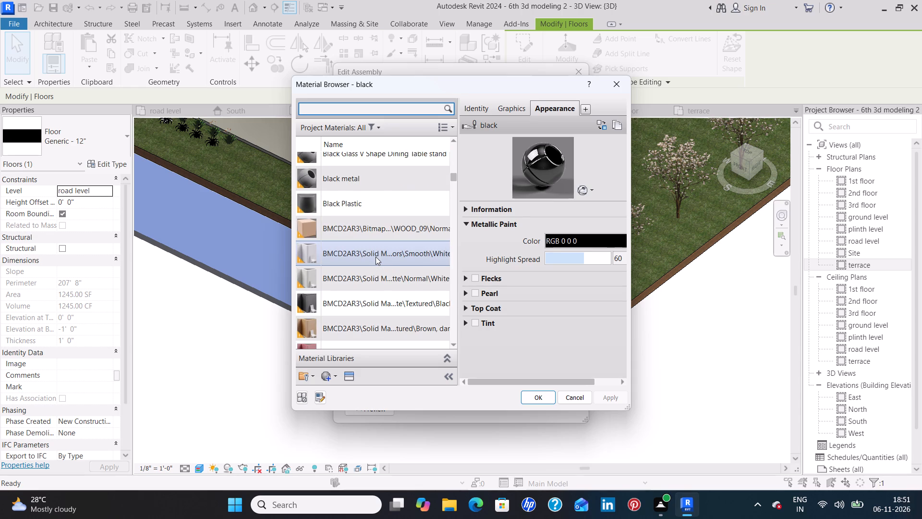
{"action": "scroll", "coordinate": [376, 257], "scroll_direction": "down", "scroll_amount": 2}
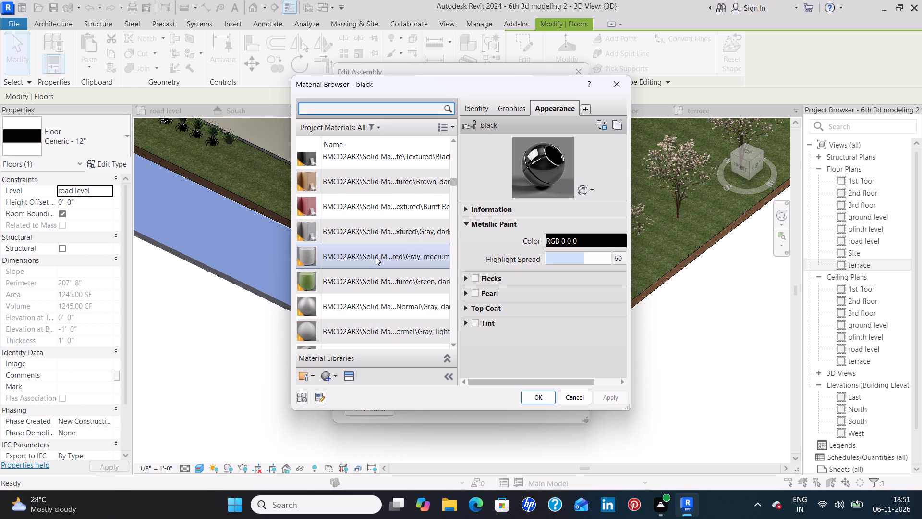
{"action": "scroll", "coordinate": [376, 257], "scroll_direction": "down", "scroll_amount": 3}
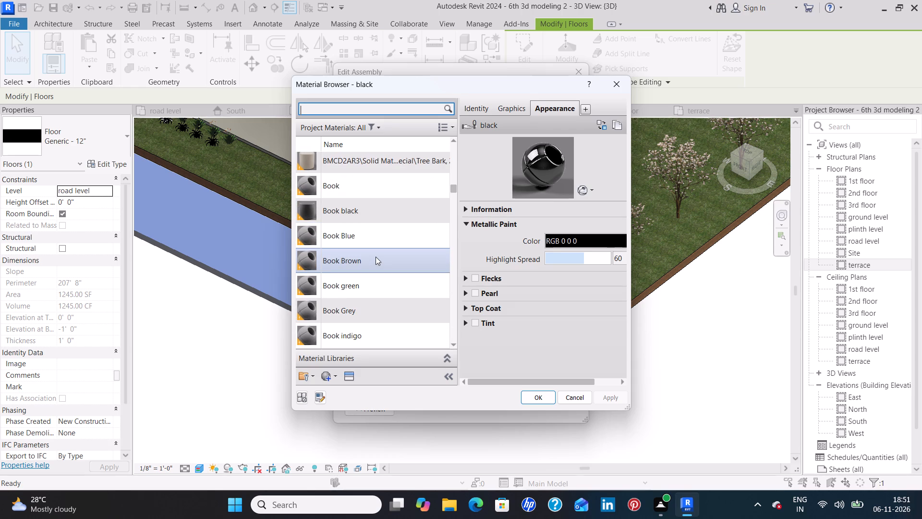
{"action": "scroll", "coordinate": [376, 257], "scroll_direction": "down", "scroll_amount": 3}
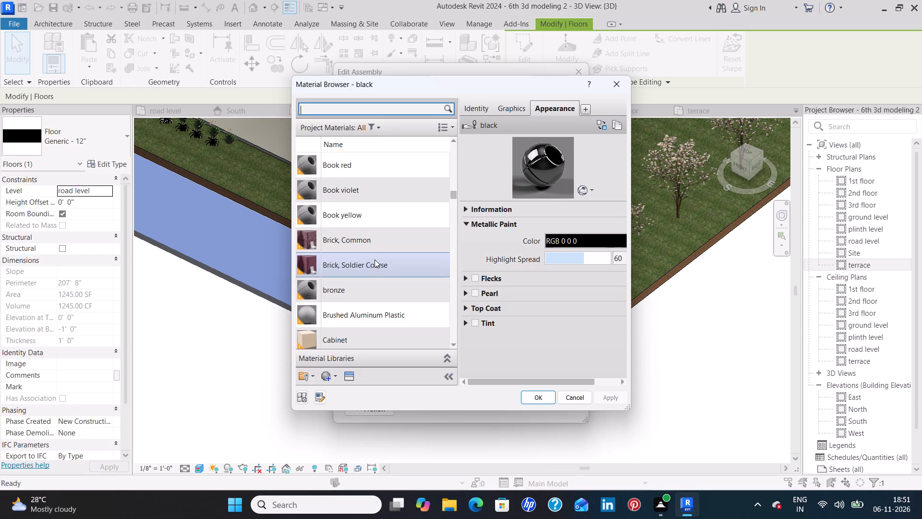
{"action": "scroll", "coordinate": [375, 259], "scroll_direction": "down", "scroll_amount": 3}
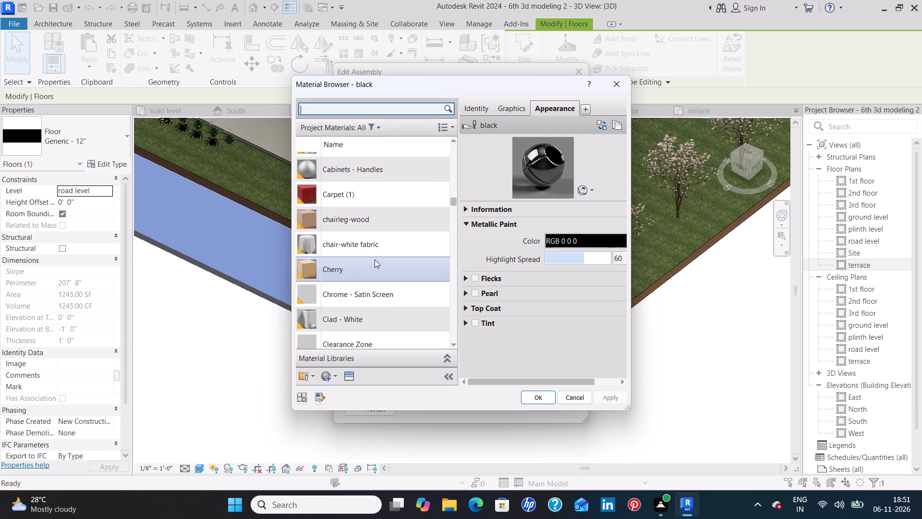
{"action": "scroll", "coordinate": [375, 259], "scroll_direction": "down", "scroll_amount": 3}
{"action": "scroll", "coordinate": [375, 259], "scroll_direction": "up", "scroll_amount": 6}
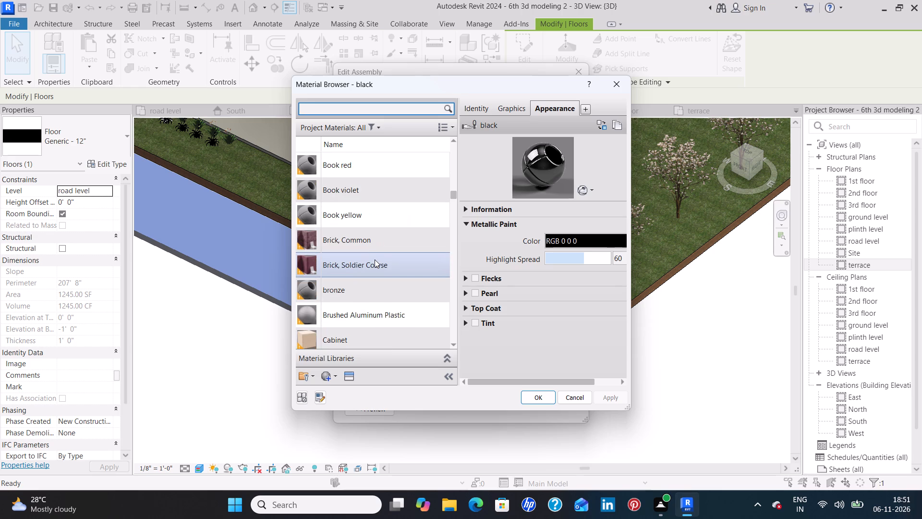
{"action": "scroll", "coordinate": [375, 259], "scroll_direction": "up", "scroll_amount": 4}
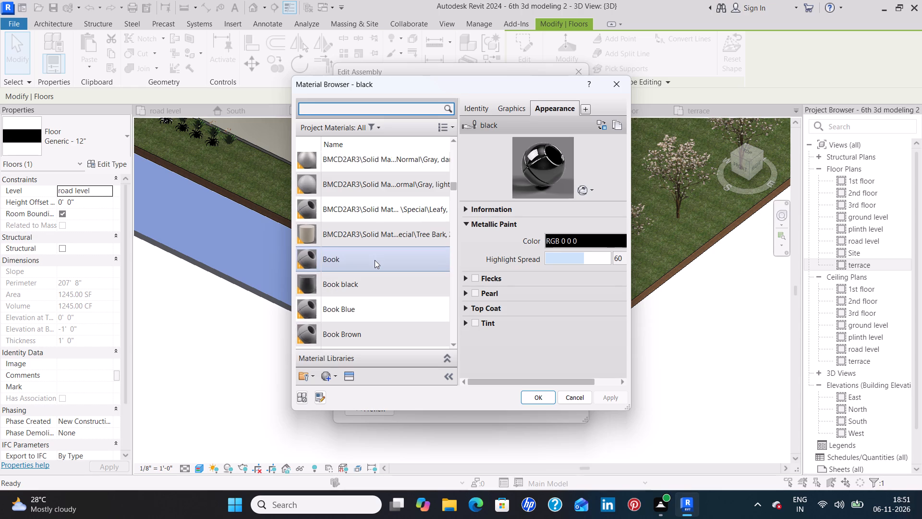
{"action": "scroll", "coordinate": [375, 260], "scroll_direction": "up", "scroll_amount": 5}
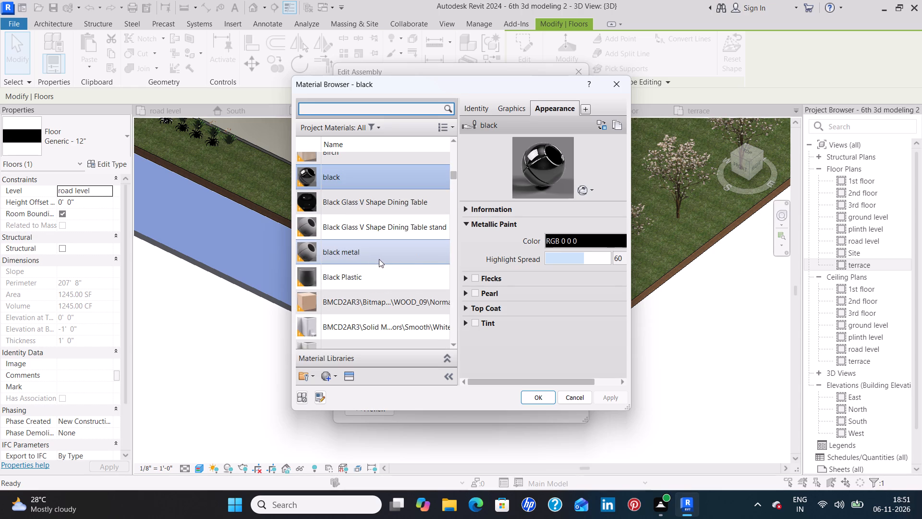
{"action": "scroll", "coordinate": [384, 258], "scroll_direction": "up", "scroll_amount": 1}
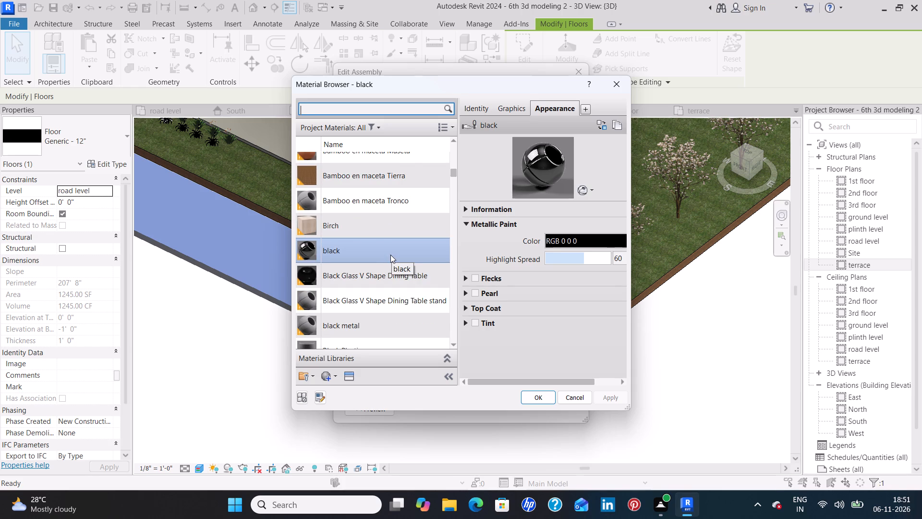
{"action": "scroll", "coordinate": [390, 255], "scroll_direction": "up", "scroll_amount": 1}
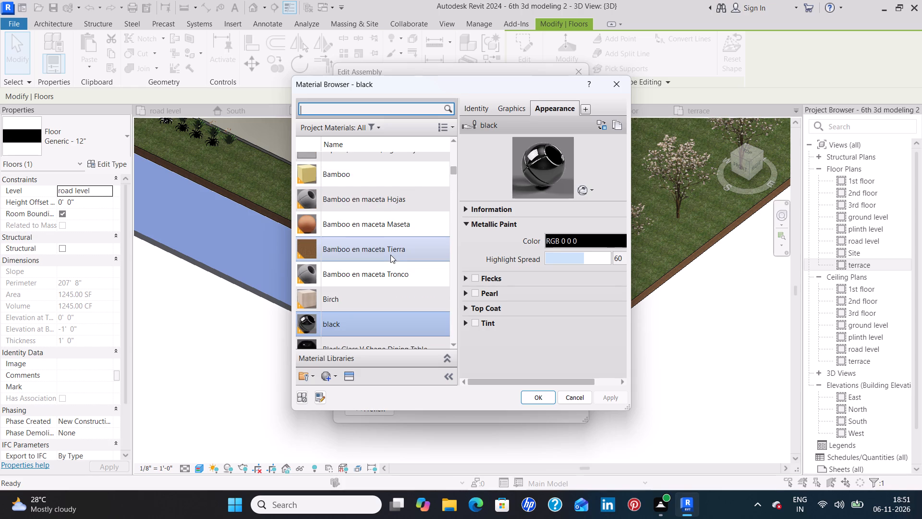
{"action": "scroll", "coordinate": [387, 257], "scroll_direction": "up", "scroll_amount": 2}
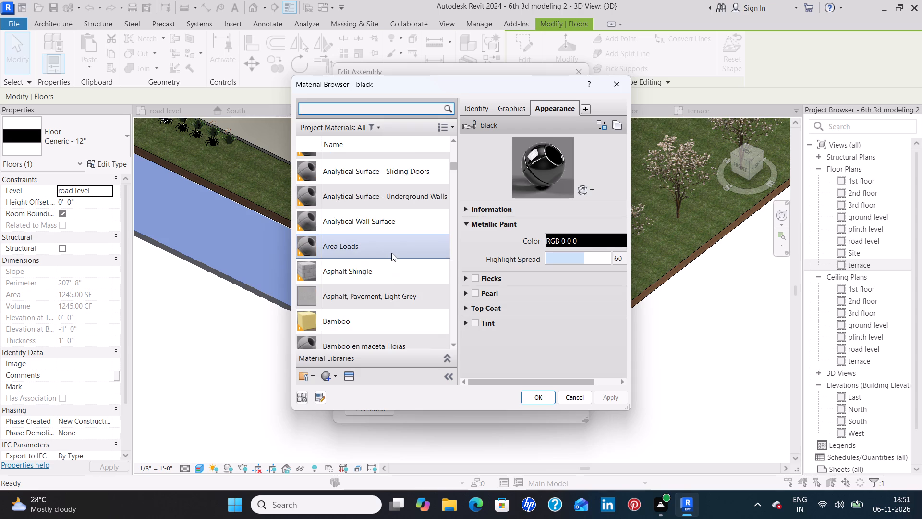
{"action": "left_click", "coordinate": [618, 87]}
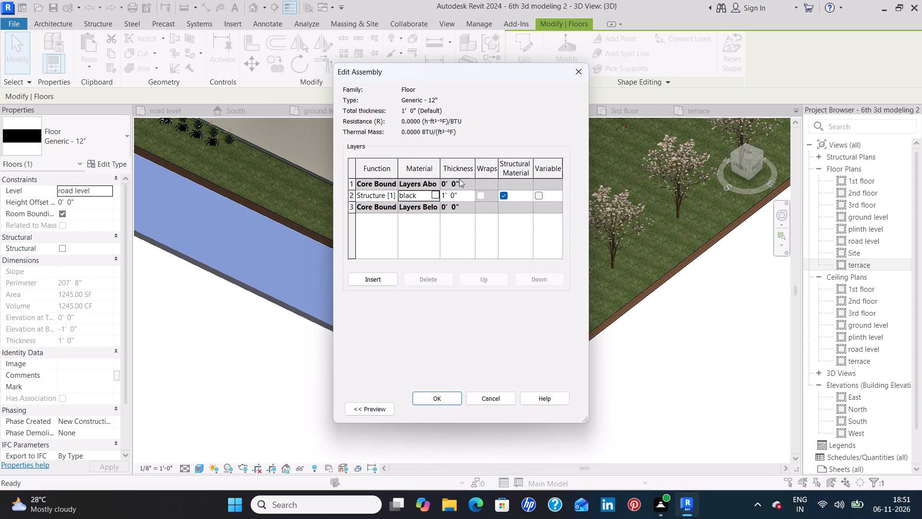
Search the materials for black, set the Generic - 12" floor's structure layer to black metal, apply it and deselect the road strip.
{"action": "left_click", "coordinate": [437, 193]}
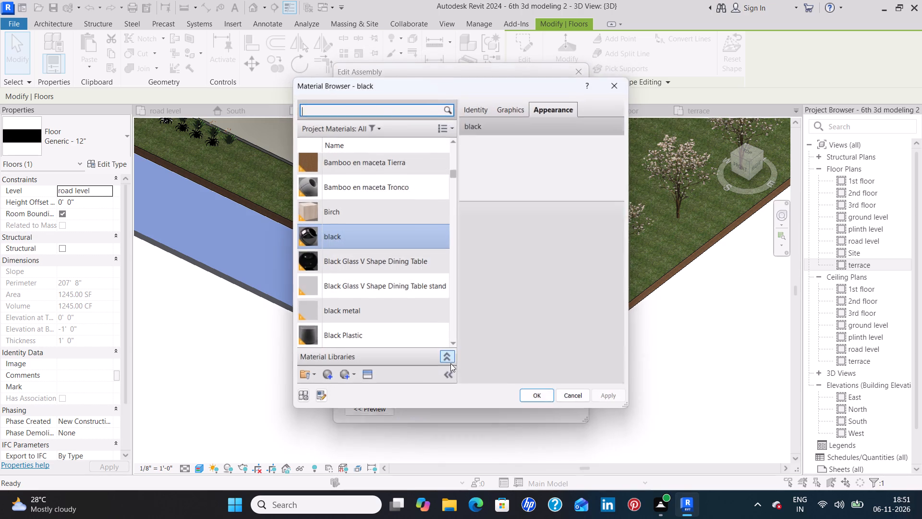
{"action": "left_click", "coordinate": [339, 108]}
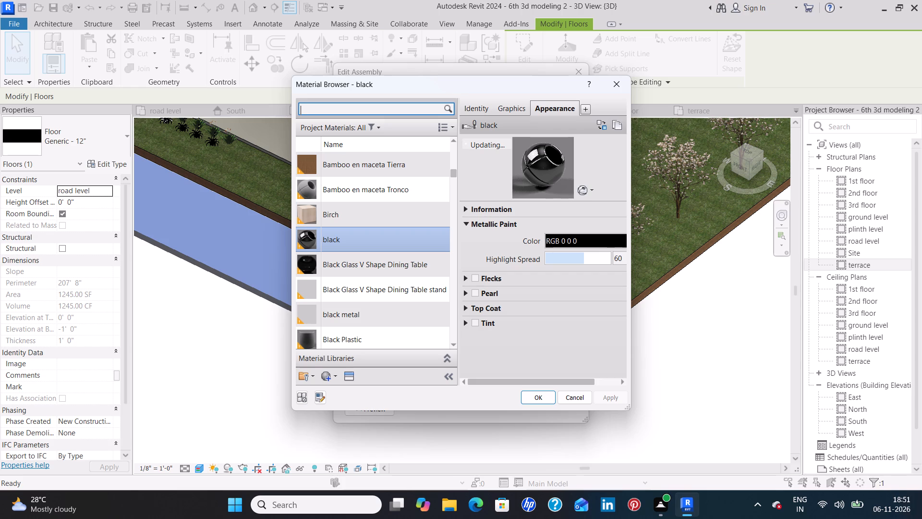
{"action": "key", "text": "b"}
{"action": "key", "text": "l"}
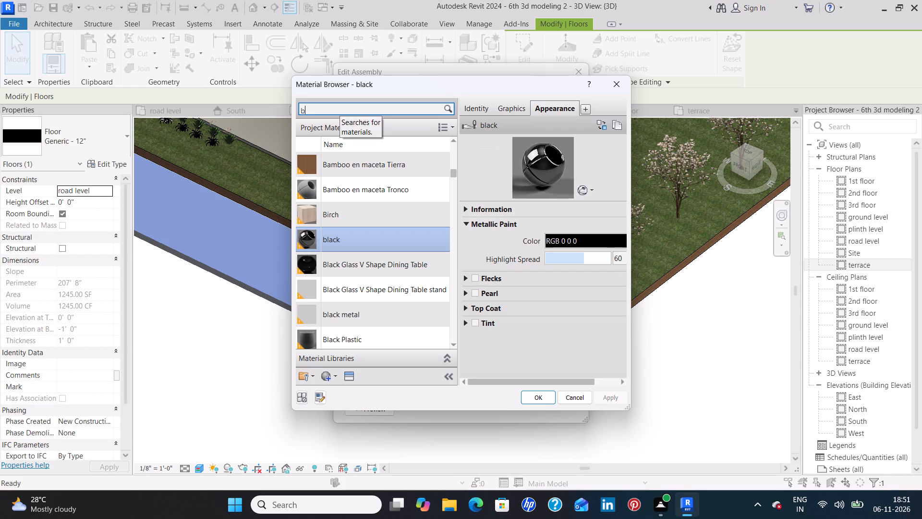
{"action": "type", "text": "ack"}
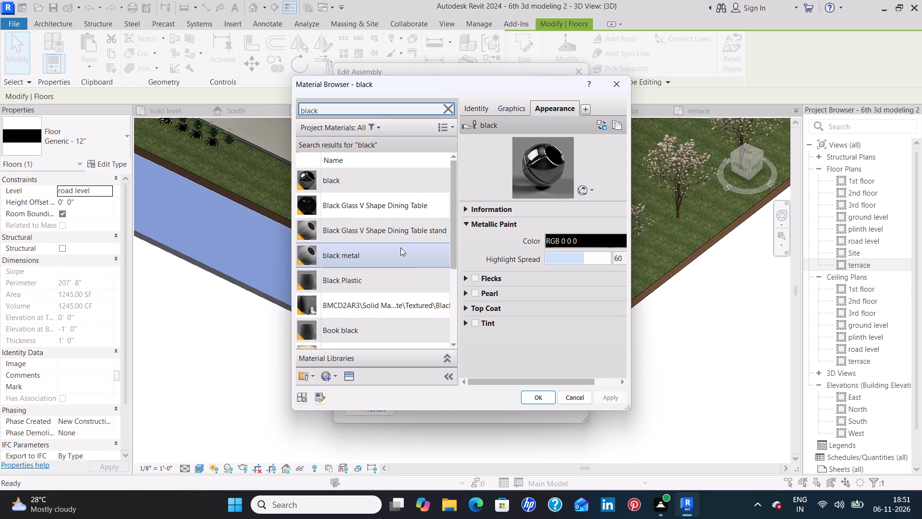
{"action": "scroll", "coordinate": [400, 247], "scroll_direction": "down", "scroll_amount": 4}
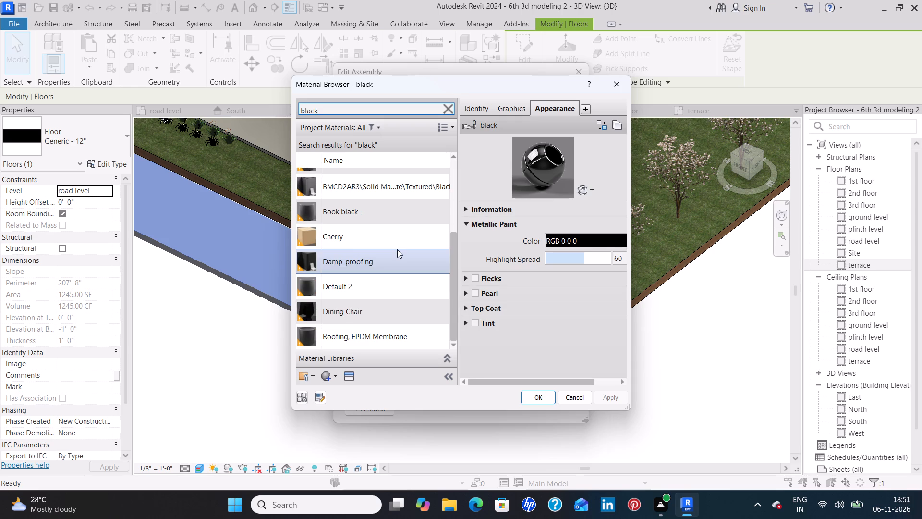
{"action": "scroll", "coordinate": [394, 251], "scroll_direction": "down", "scroll_amount": 4}
{"action": "scroll", "coordinate": [390, 258], "scroll_direction": "up", "scroll_amount": 6}
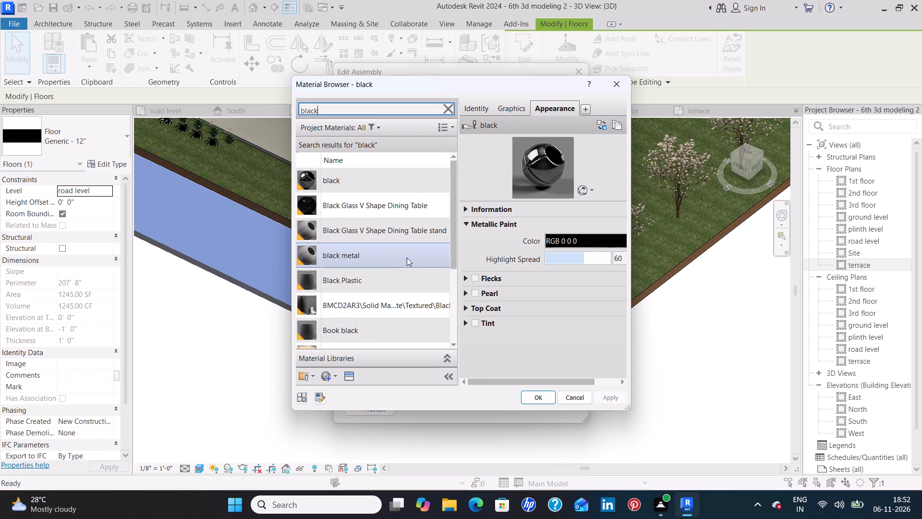
{"action": "left_click", "coordinate": [407, 258]}
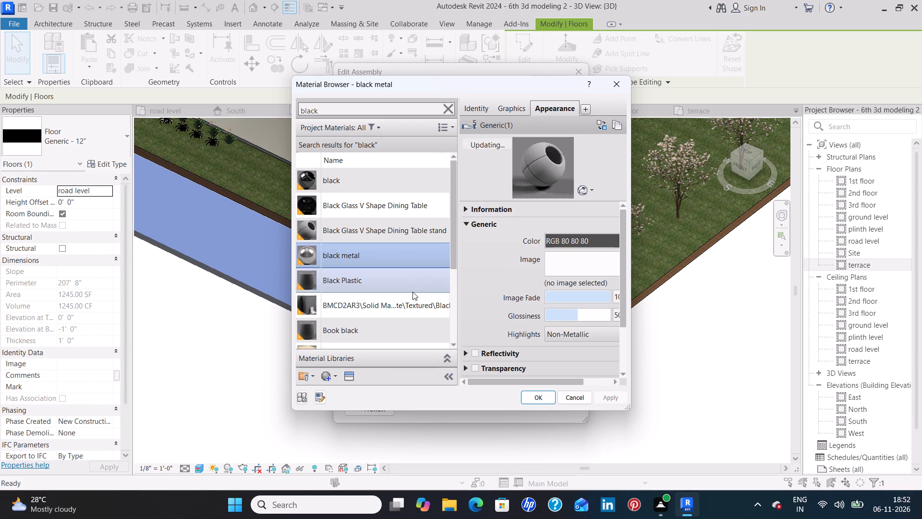
{"action": "left_click", "coordinate": [532, 399]}
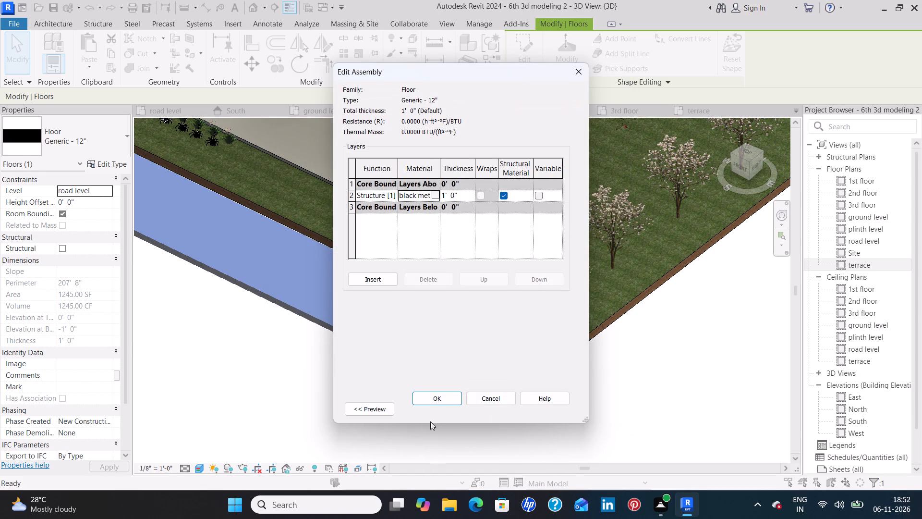
{"action": "left_click", "coordinate": [443, 397]}
{"action": "left_click", "coordinate": [547, 407]}
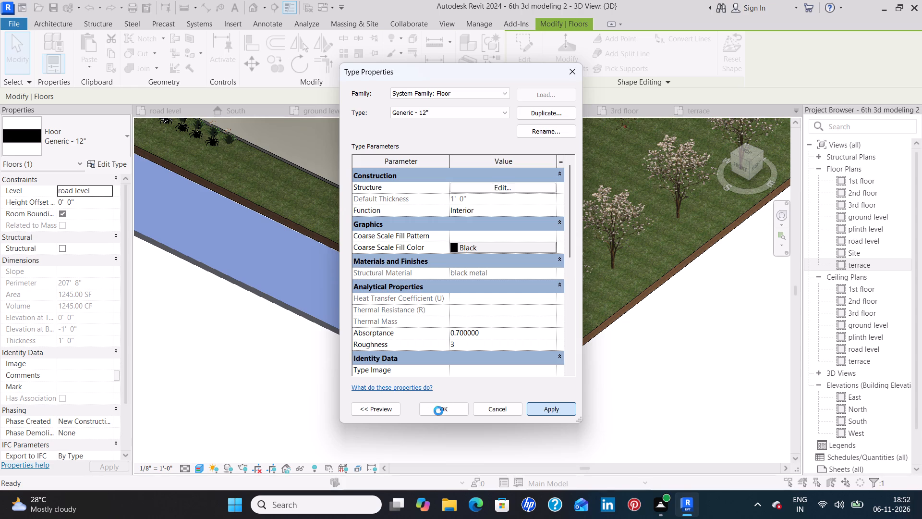
{"action": "left_click", "coordinate": [287, 373]}
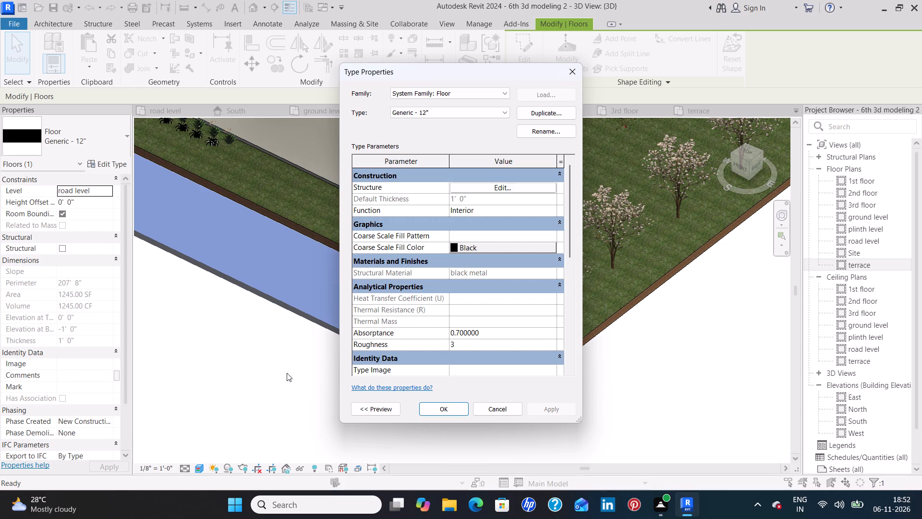
{"action": "left_click", "coordinate": [429, 411]}
{"action": "left_click", "coordinate": [351, 399]}
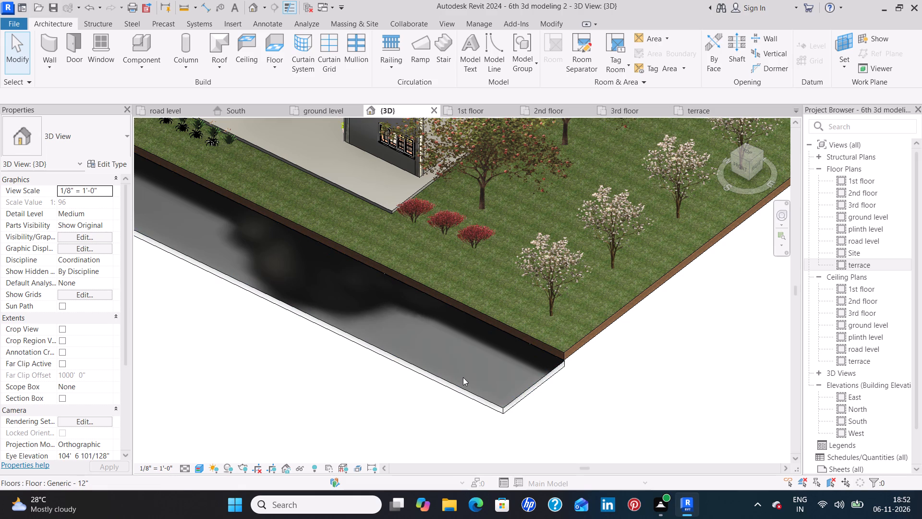
Save the apartment building project with the road strip's new material.
{"action": "middle_click_drag", "start_coordinate": [635, 375], "coordinate": [750, 408]}
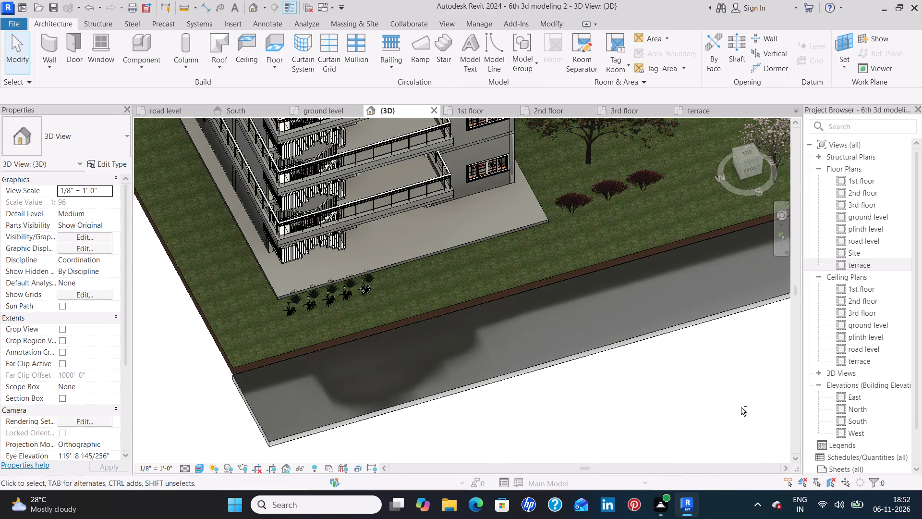
{"action": "scroll", "coordinate": [690, 406], "scroll_direction": "down", "scroll_amount": 4}
{"action": "middle_click_drag", "start_coordinate": [678, 402], "coordinate": [610, 318], "text": "shift"}
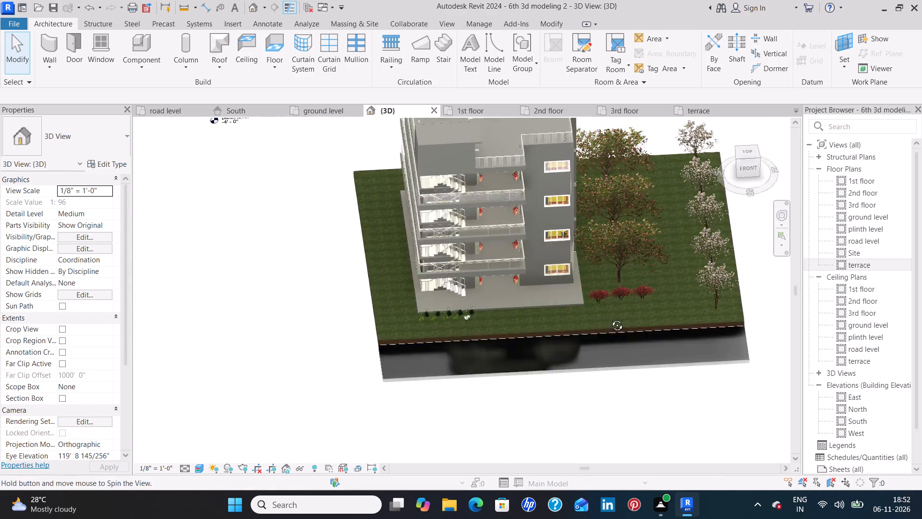
{"action": "middle_click_drag", "start_coordinate": [610, 318], "coordinate": [604, 342], "text": "shift"}
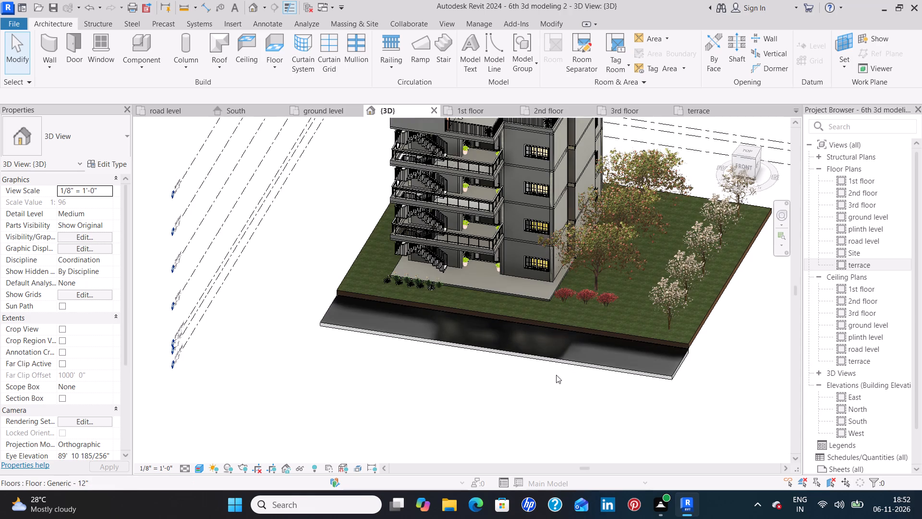
{"action": "scroll", "coordinate": [556, 375], "scroll_direction": "down", "scroll_amount": 3}
{"action": "middle_click_drag", "start_coordinate": [680, 404], "coordinate": [679, 329], "text": "shift"}
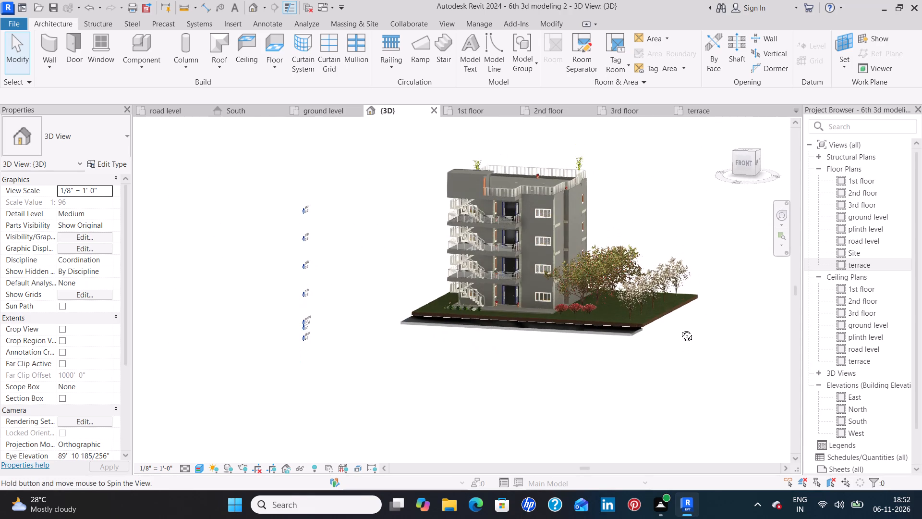
{"action": "middle_click_drag", "start_coordinate": [679, 329], "coordinate": [647, 390], "text": "shift"}
{"action": "key", "text": "ctrl+s"}
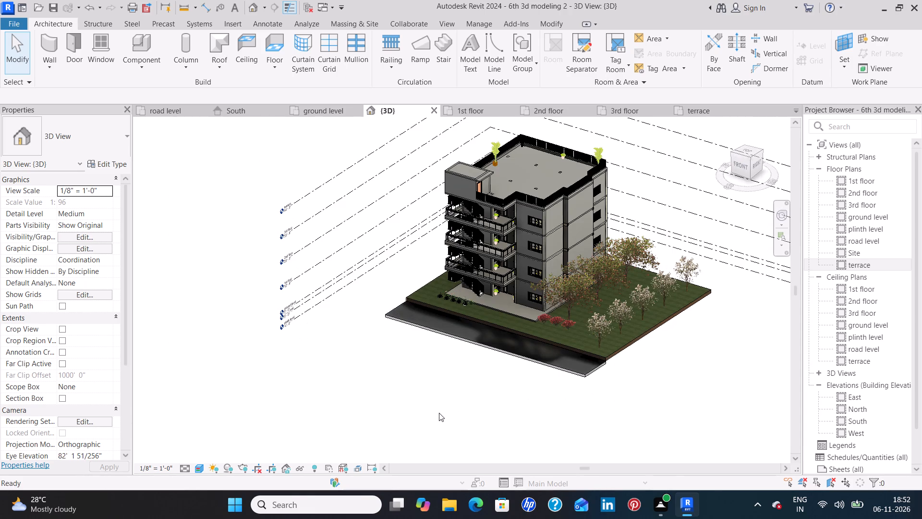
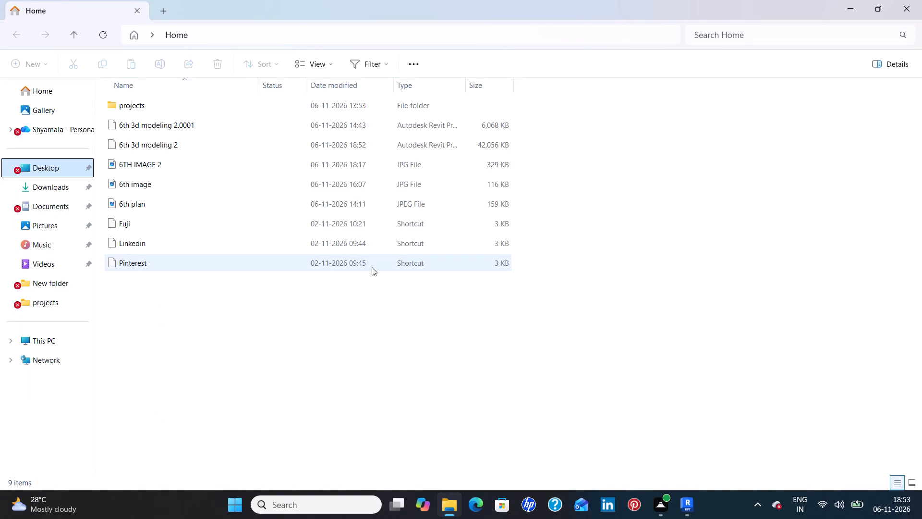
Delete the backup file "6th 3d modeling 2.0001" from the Desktop folder.
{"action": "left_click", "coordinate": [195, 128]}
{"action": "left_click", "coordinate": [221, 65]}
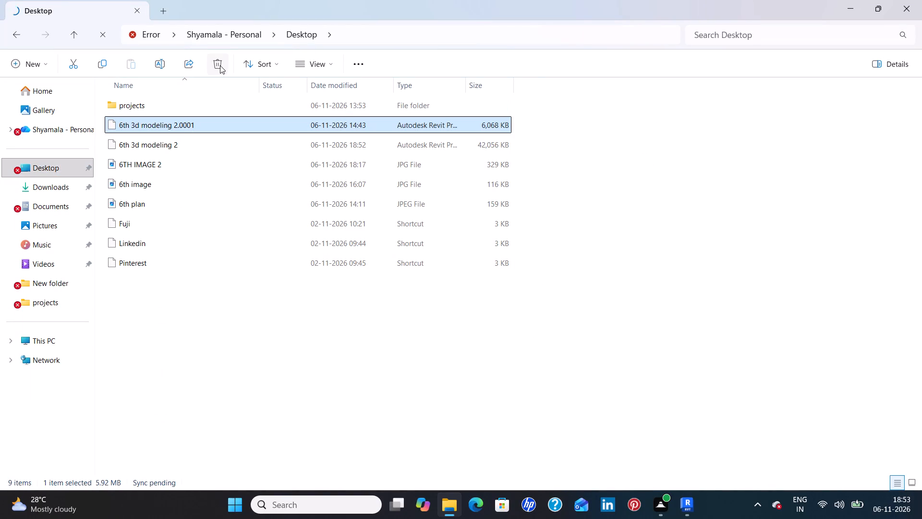